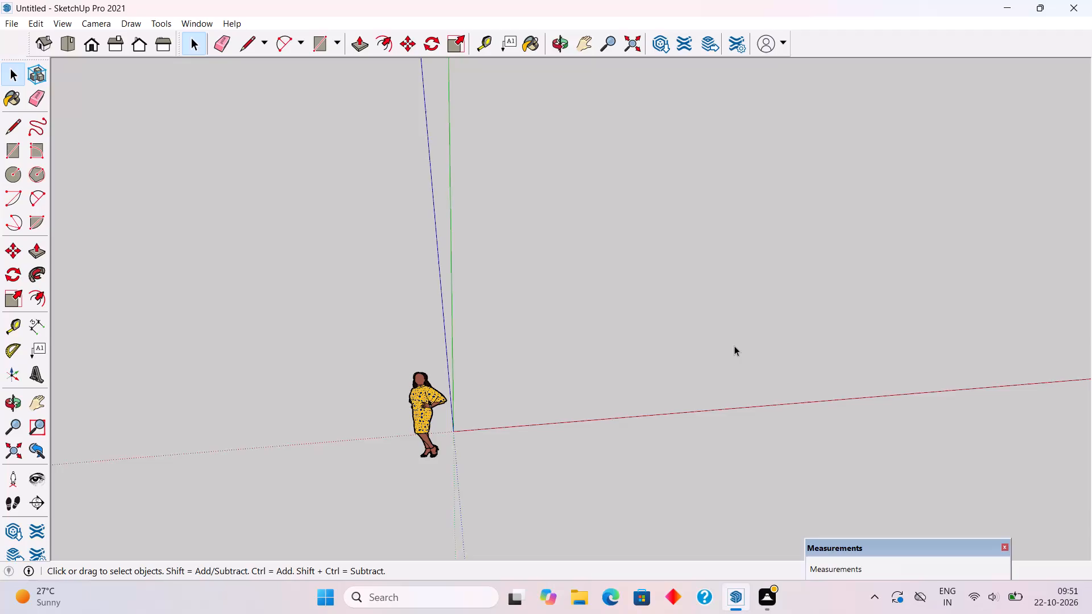
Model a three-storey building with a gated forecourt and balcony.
Draw a ground rectangle about 31' 3" by 38' 11" near the origin, in the quadrant between the red and green axes.
key(r)
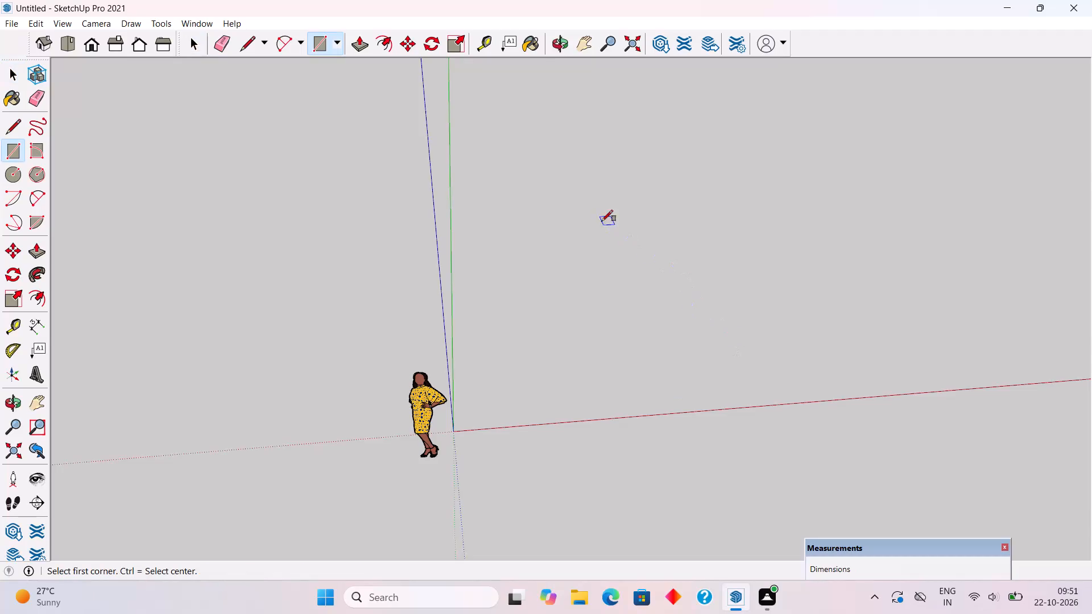
click(470, 161)
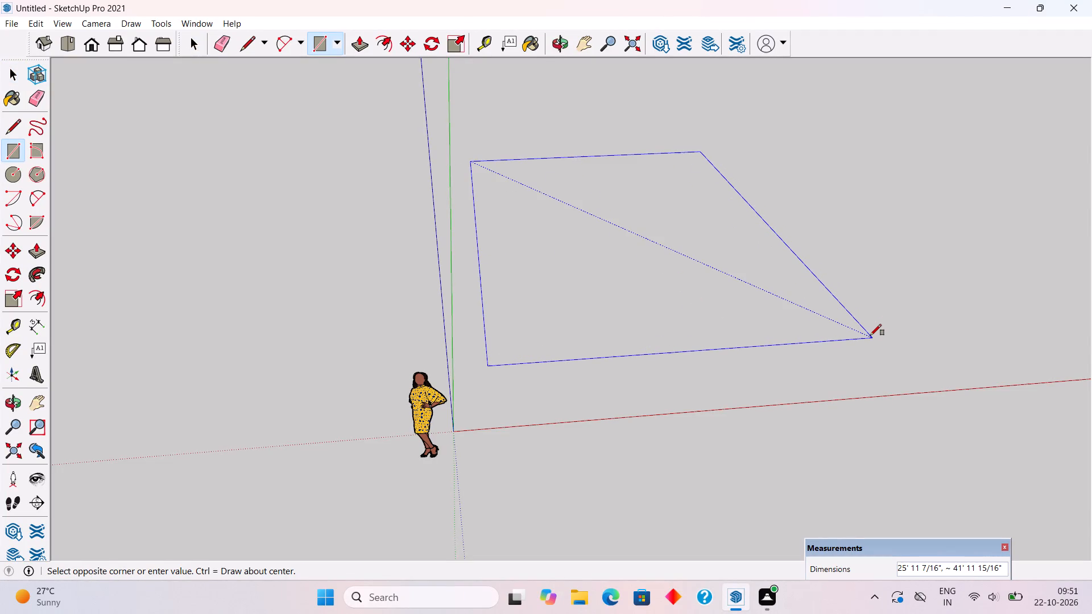
click(923, 312)
Push/Pull the rectangle up 6" to form a thin base slab.
middle_drag(912, 327, 793, 509)
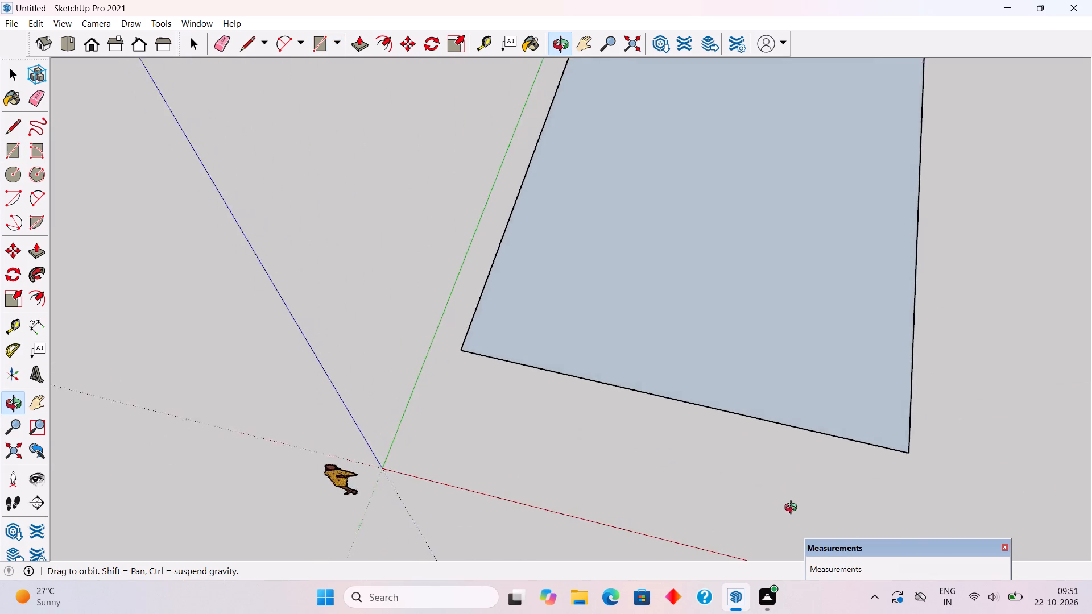
middle_drag(793, 509, 817, 524)
scroll(800, 515, down, 3)
key(space)
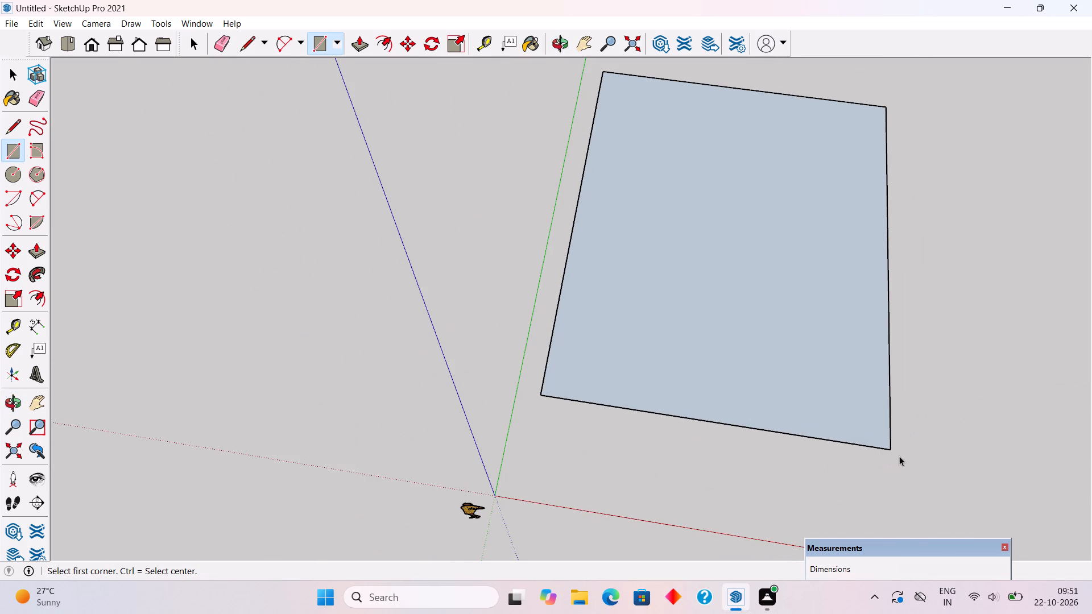
key(p)
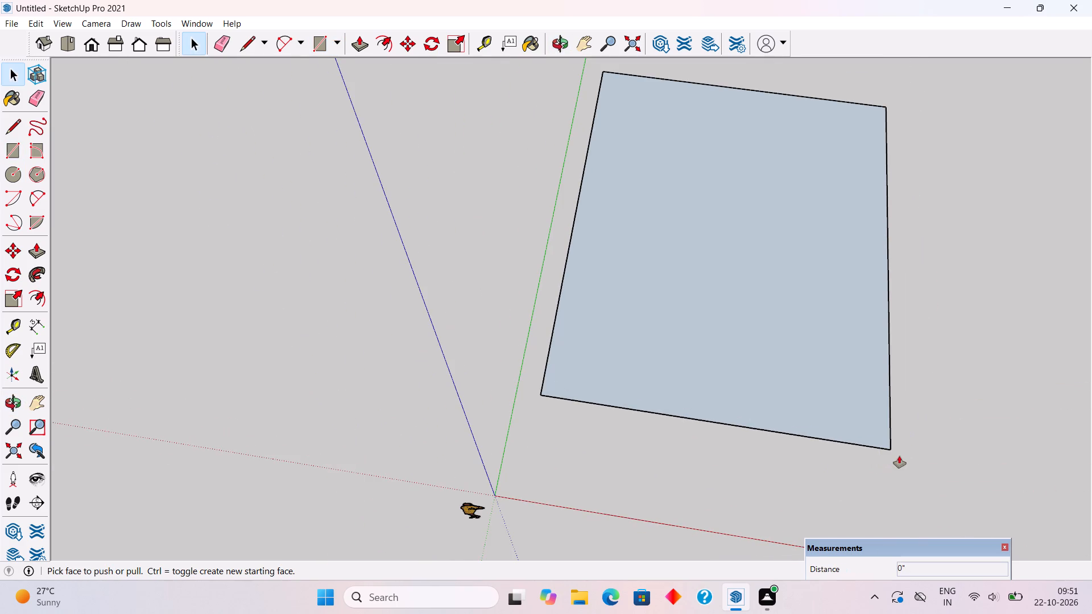
click(857, 434)
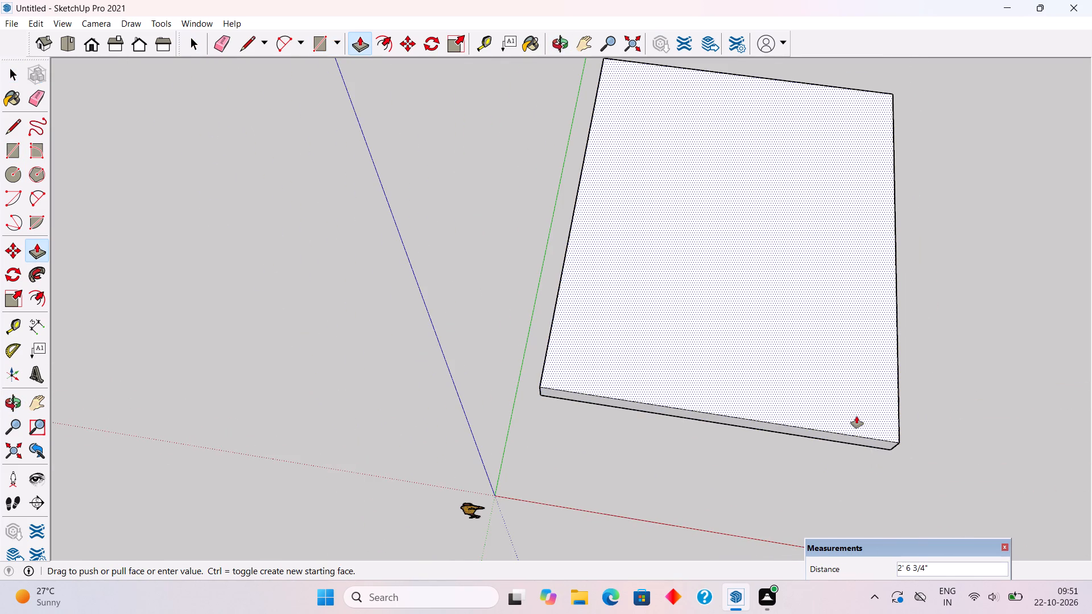
text(6")
key(Return)
key(space)
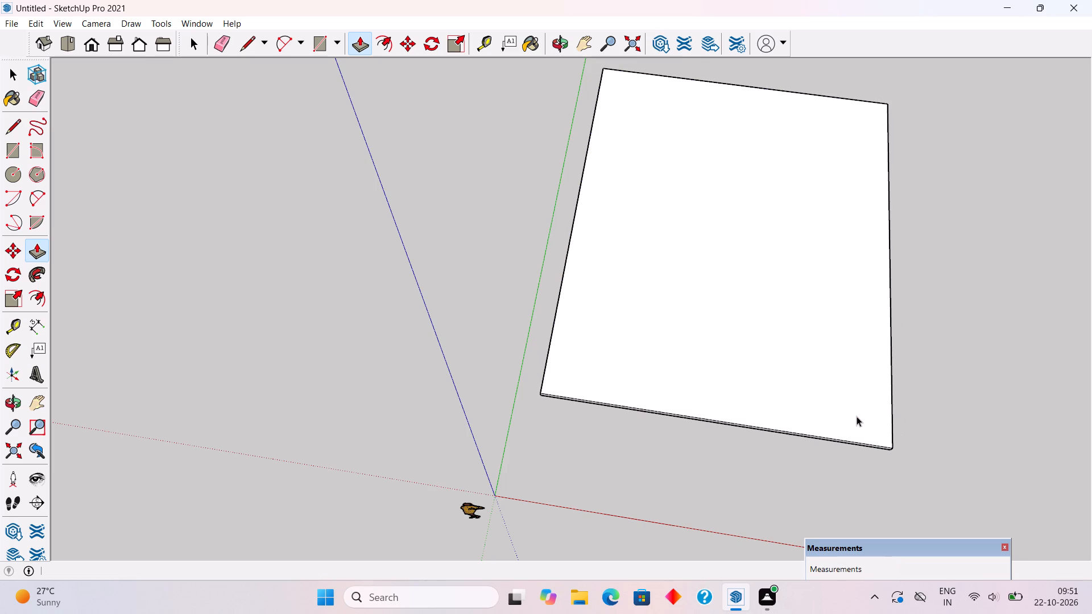
Select the entire base slab and make it a group.
triple_click(857, 416)
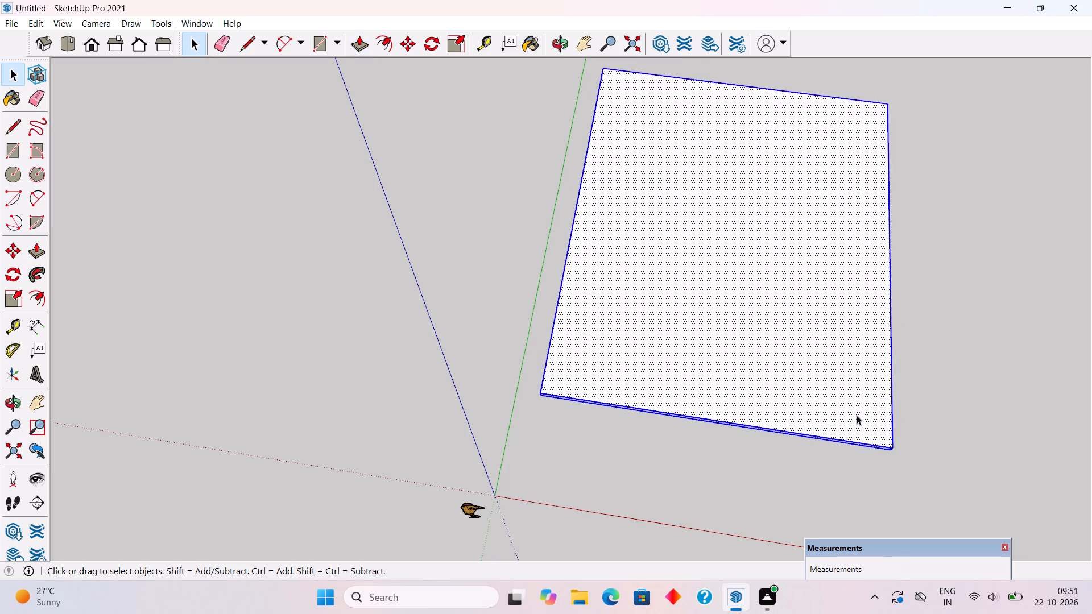
right_click(857, 415)
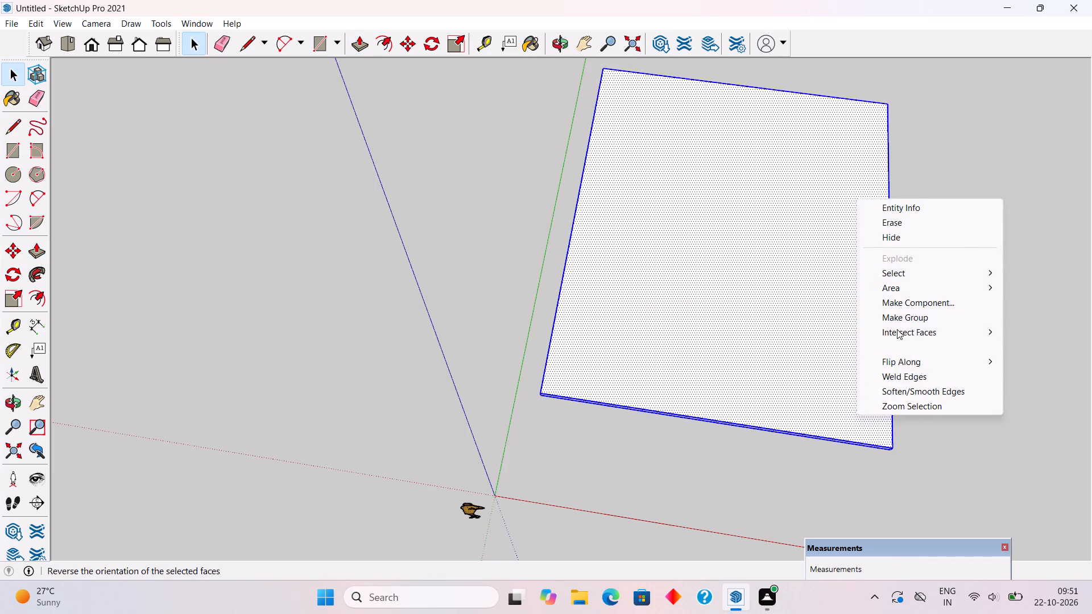
click(899, 320)
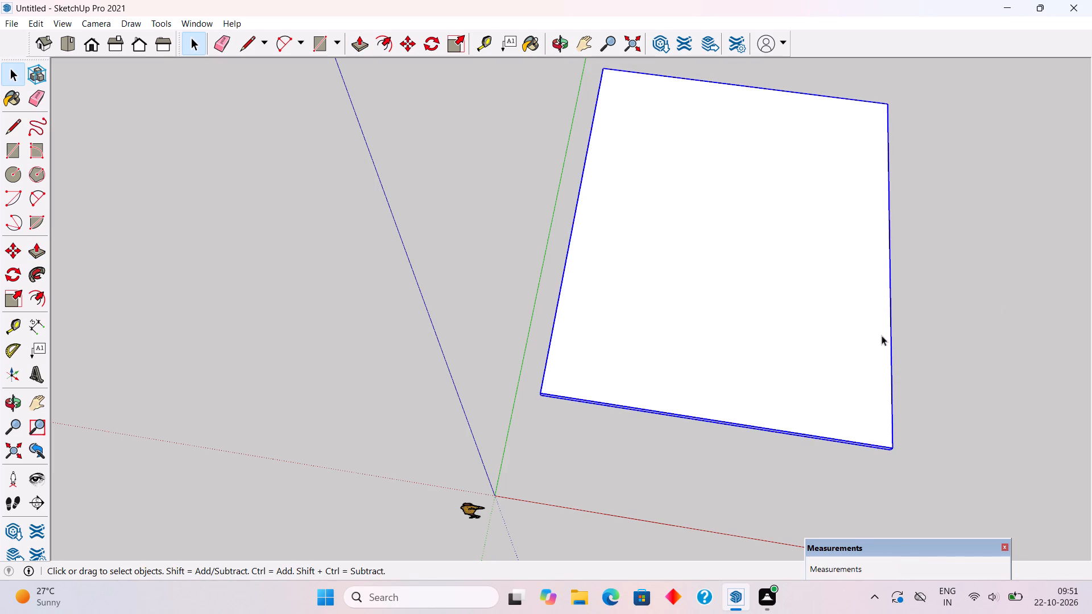
Inside the slab group, push the side face farthest from the origin along the green axis inward by 5', then close the group.
middle_drag(875, 337, 699, 217)
scroll(698, 217, down, 4)
scroll(706, 284, down, 3)
scroll(787, 344, down, 1)
middle_drag(768, 344, 0, 184)
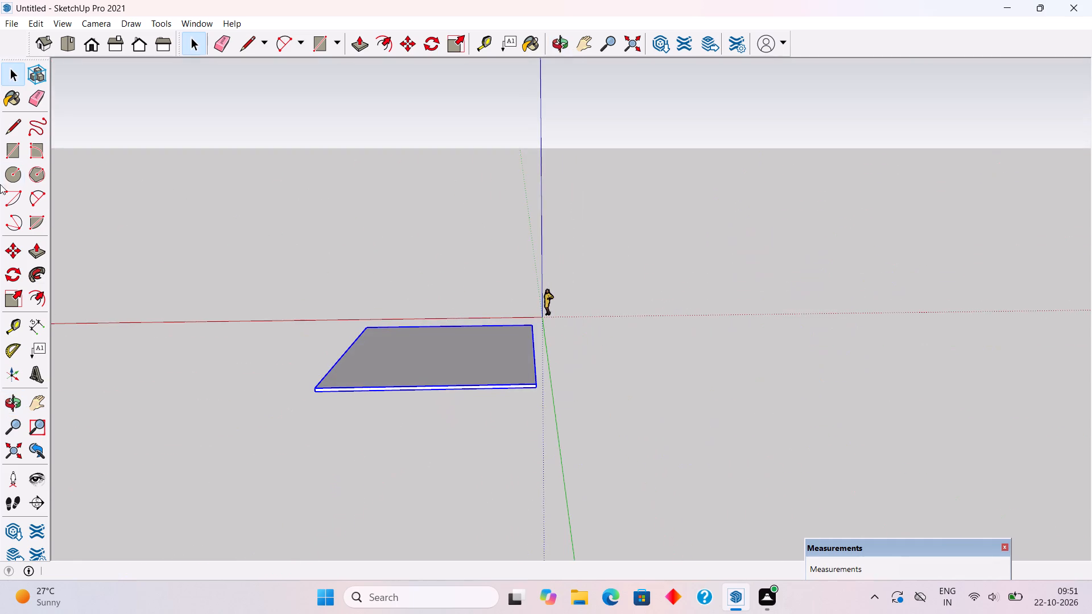
scroll(354, 301, up, 5)
triple_click(458, 422)
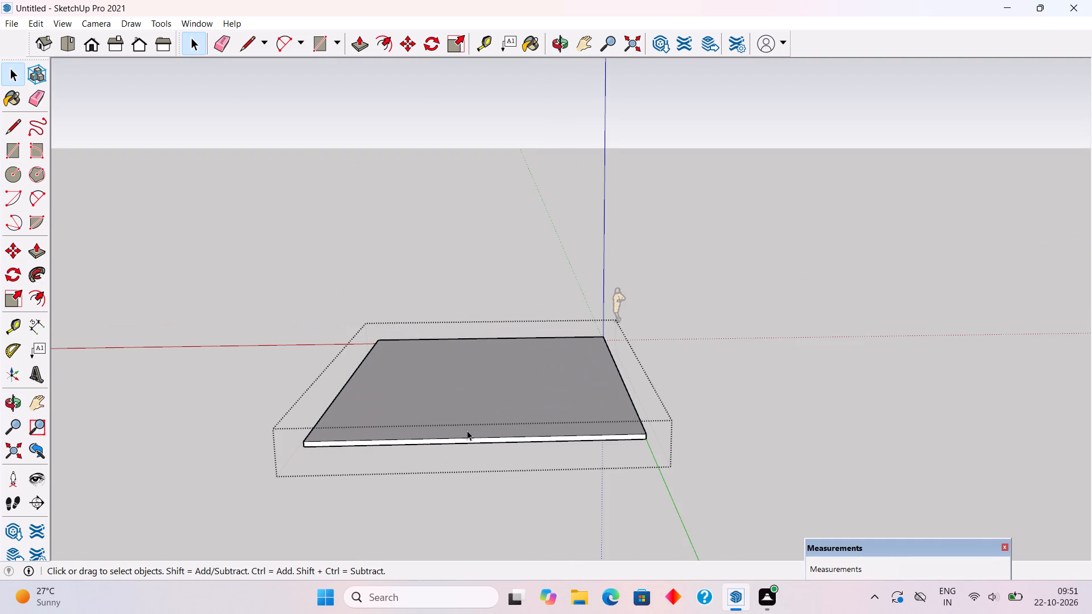
key(p)
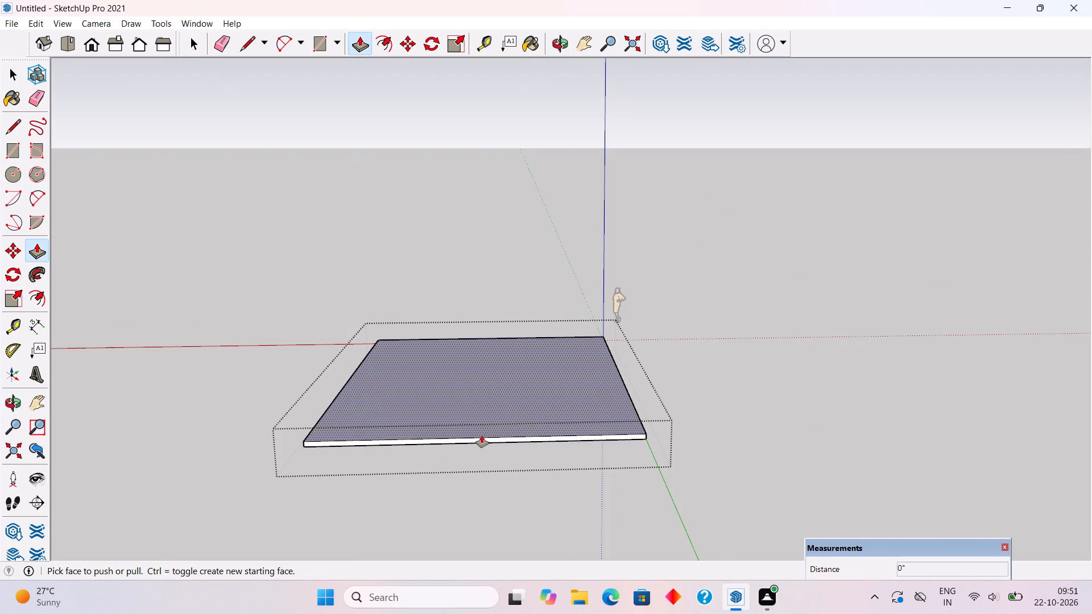
click(489, 442)
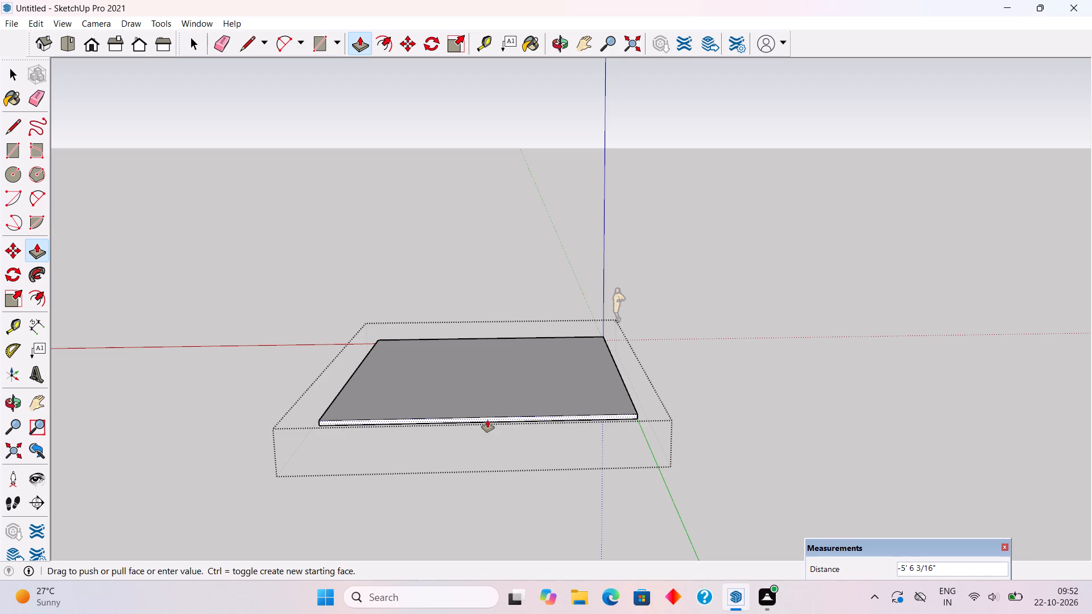
text(5')
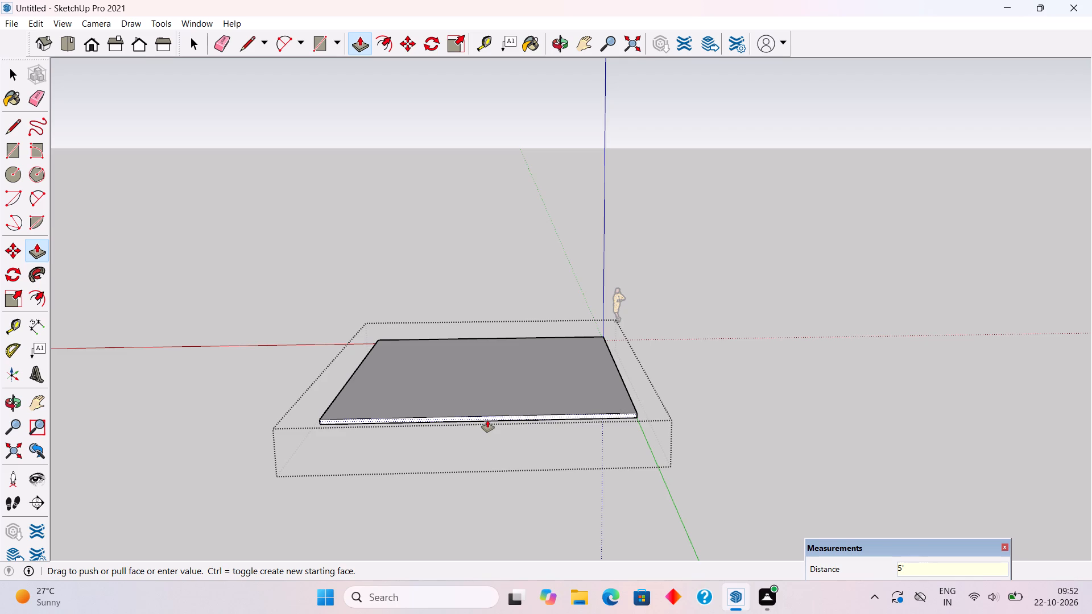
key(Return)
key(space)
click(409, 218)
Examine the shortened base slab from several sides.
scroll(268, 400, down, 4)
middle_drag(291, 440, 457, 498)
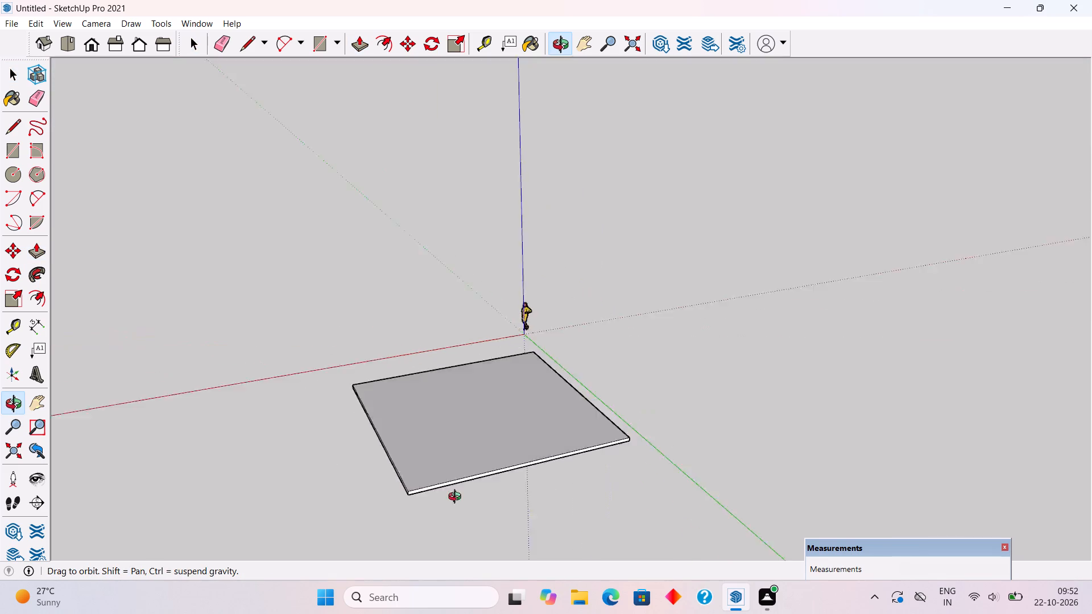
middle_drag(457, 498, 585, 499)
scroll(548, 493, down, 8)
scroll(476, 459, down, 3)
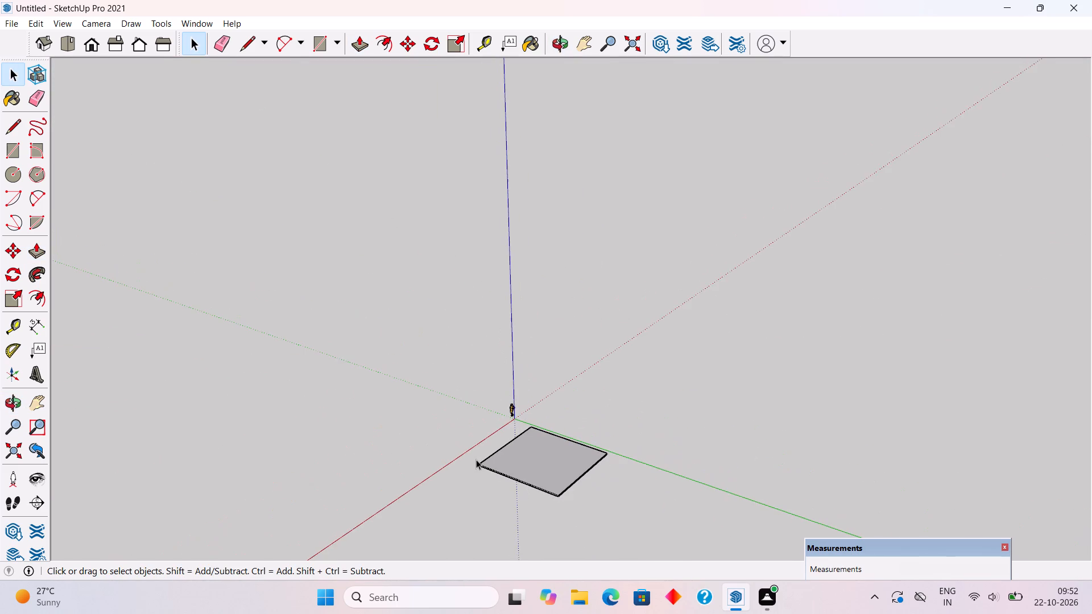
middle_drag(476, 459, 585, 486)
middle_drag(578, 487, 671, 496)
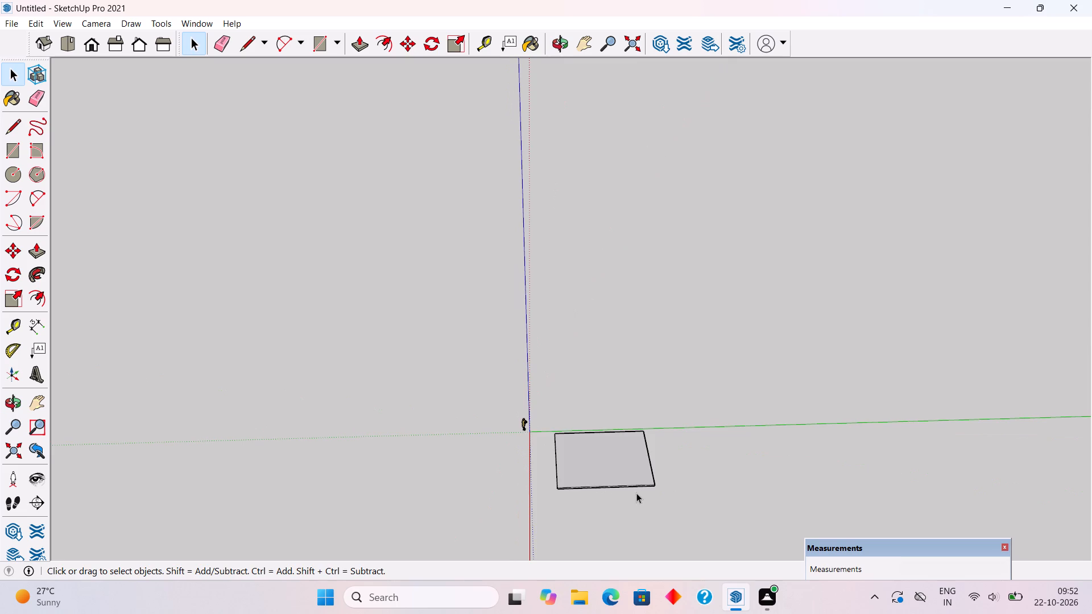
middle_drag(642, 493, 744, 500)
middle_drag(762, 508, 805, 512)
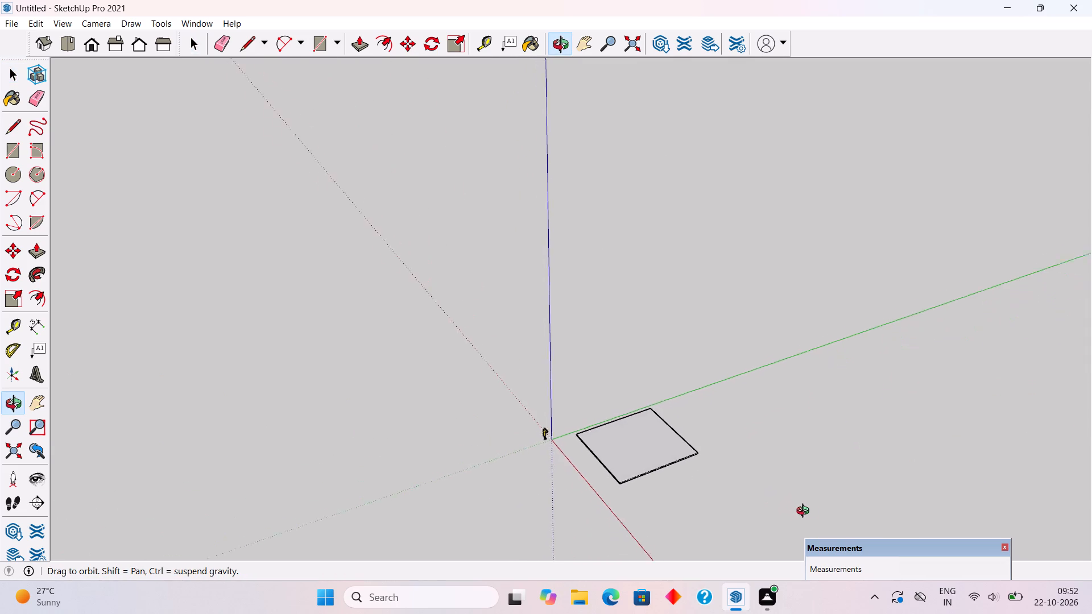
middle_drag(805, 512, 838, 504)
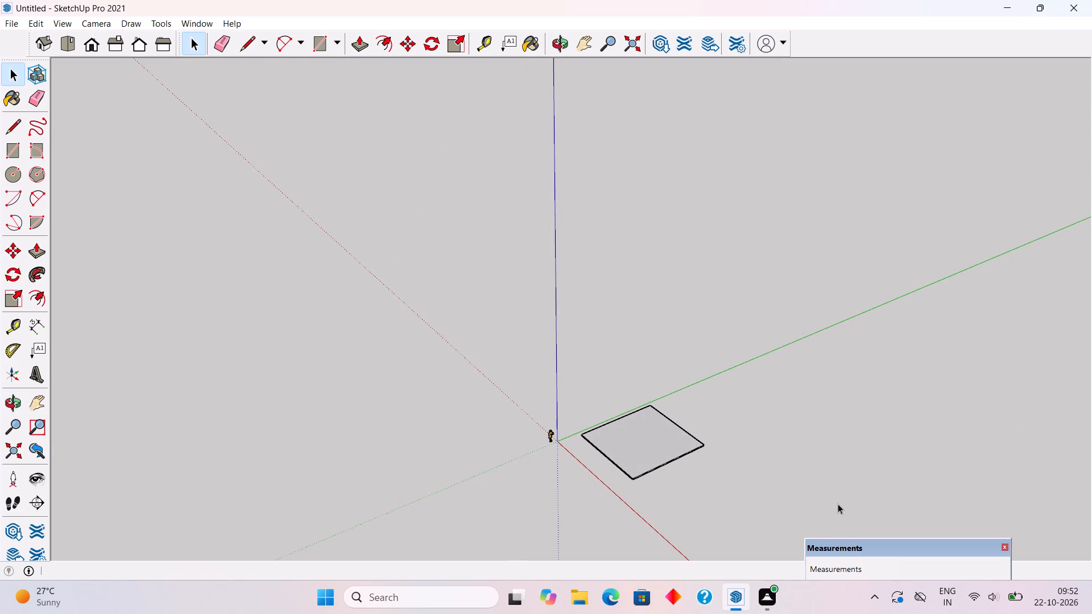
scroll(838, 504, up, 2)
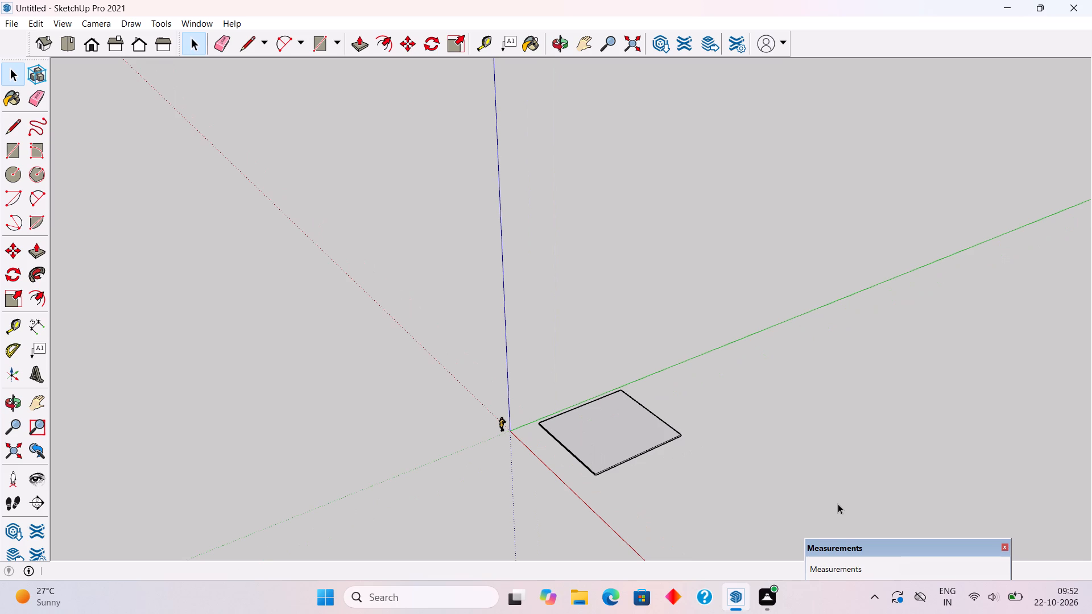
scroll(838, 504, down, 4)
scroll(830, 521, up, 4)
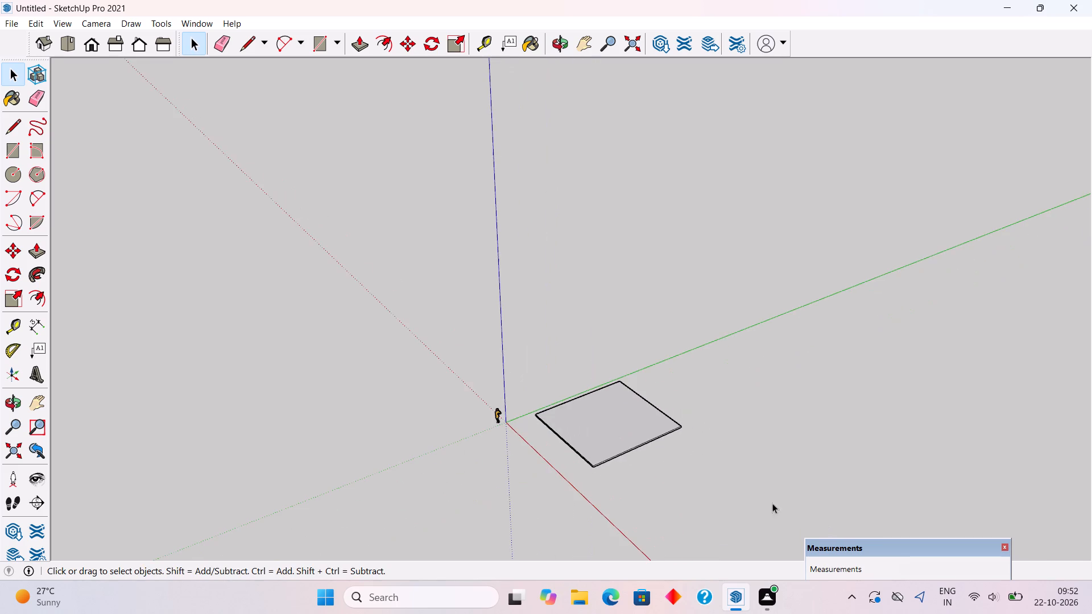
middle_drag(673, 485, 842, 436)
middle_drag(849, 437, 946, 434)
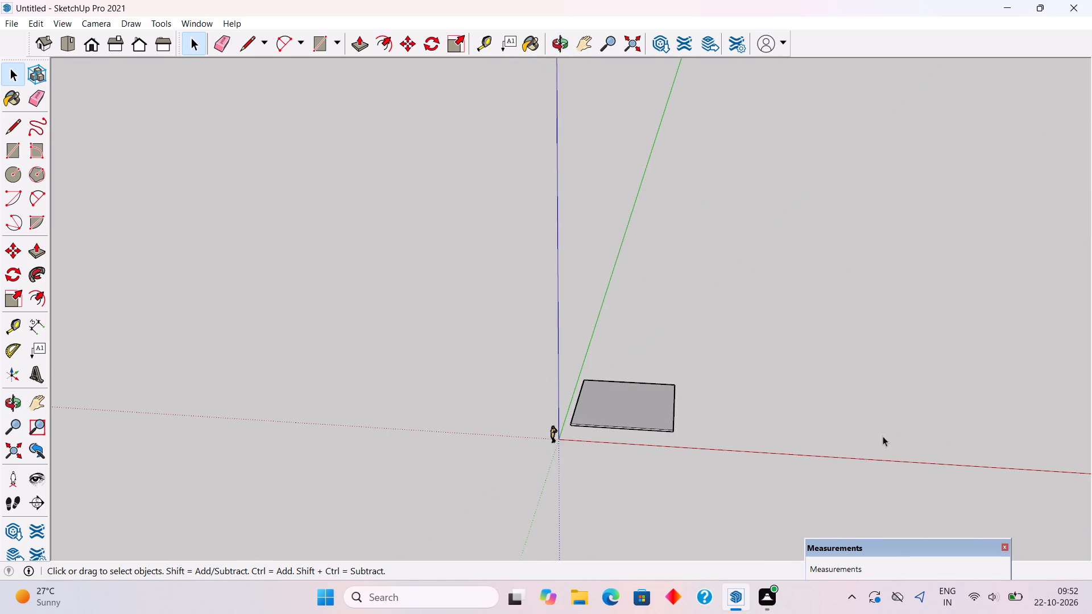
Draw a 20' by 20' rectangle on the base slab's top face, set in from its edges.
scroll(662, 516, up, 6)
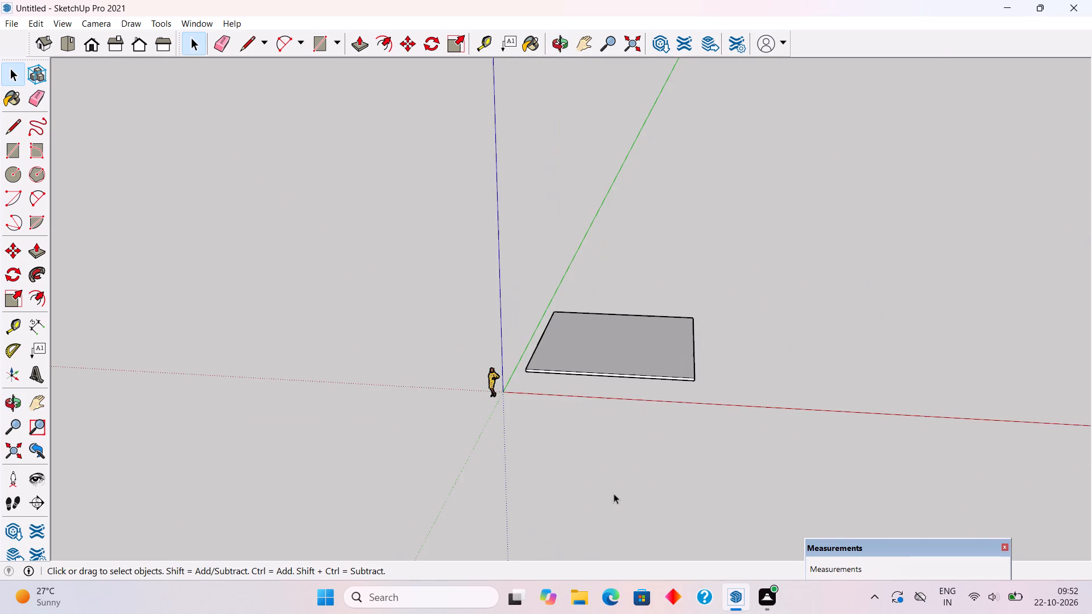
scroll(639, 276, up, 4)
middle_drag(652, 368, 748, 501)
scroll(659, 472, up, 3)
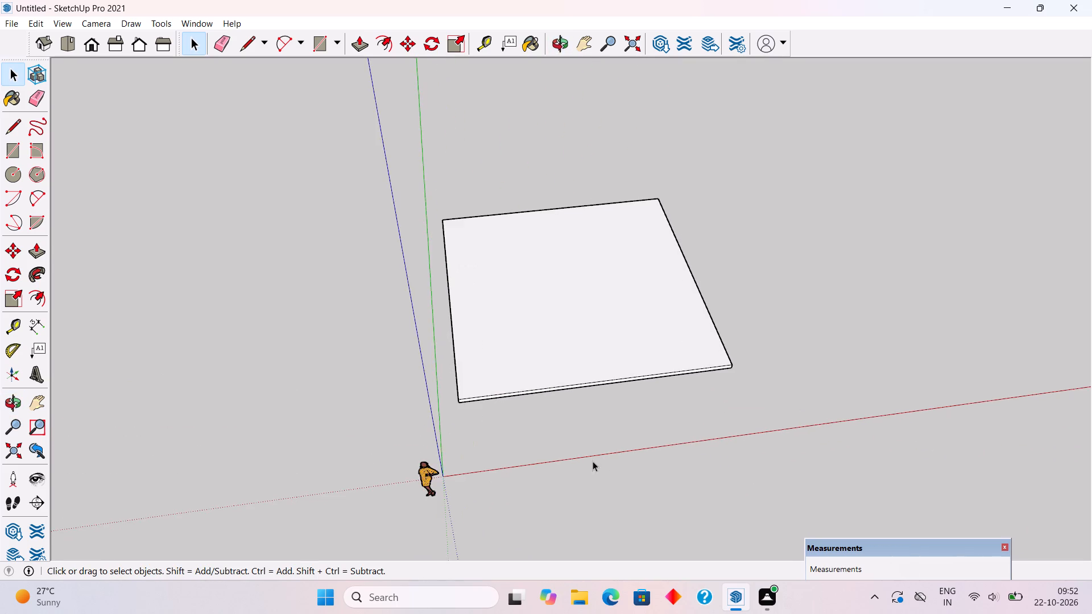
scroll(583, 460, up, 3)
scroll(650, 168, up, 2)
middle_drag(664, 184, 583, 126)
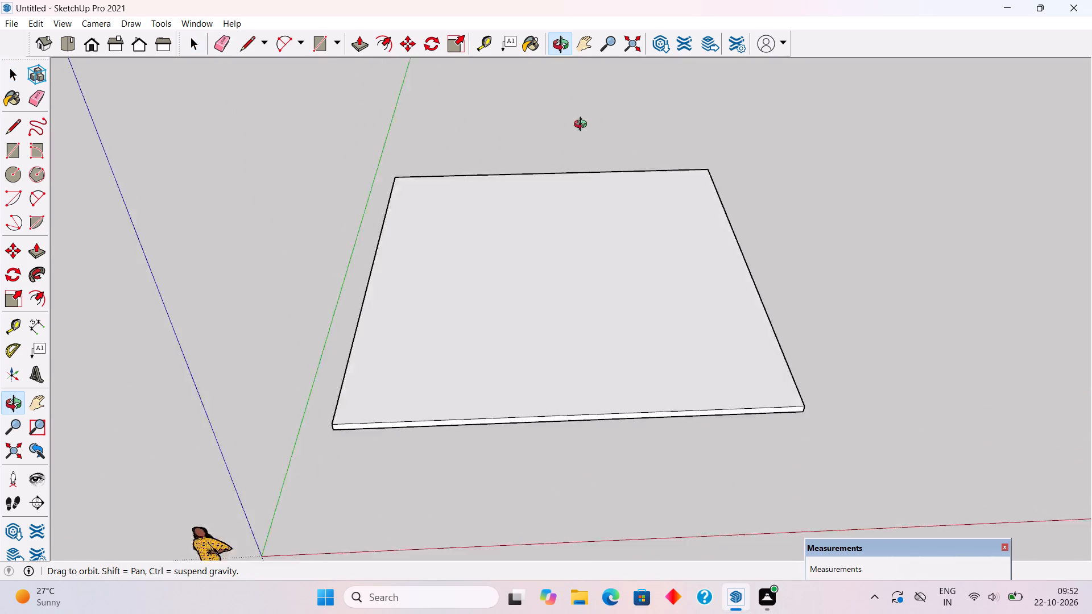
middle_drag(583, 126, 605, 111)
scroll(653, 190, up, 3)
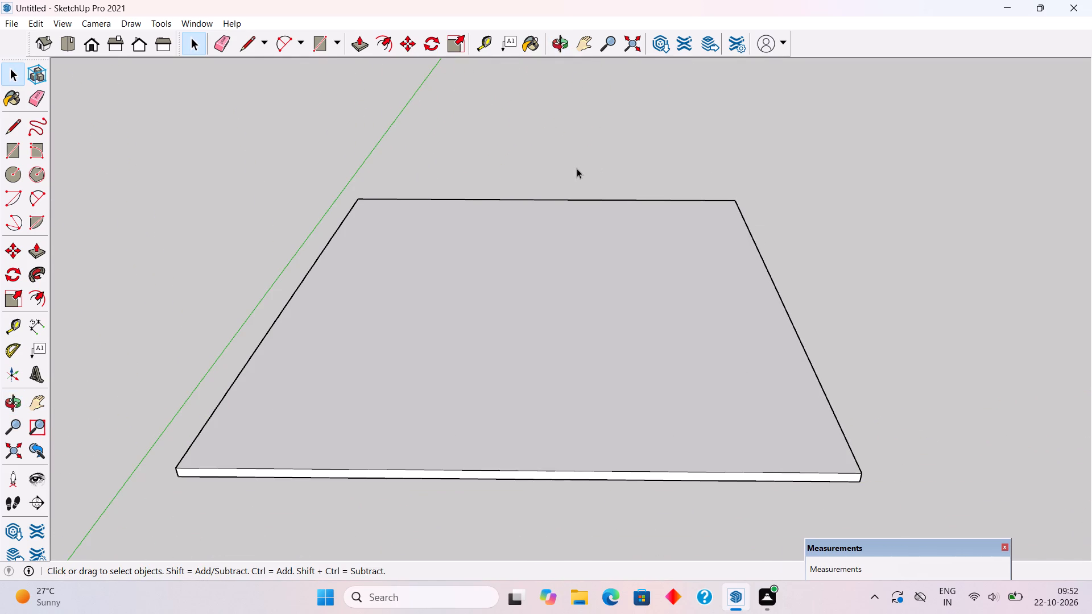
middle_drag(577, 168, 582, 229)
key(r)
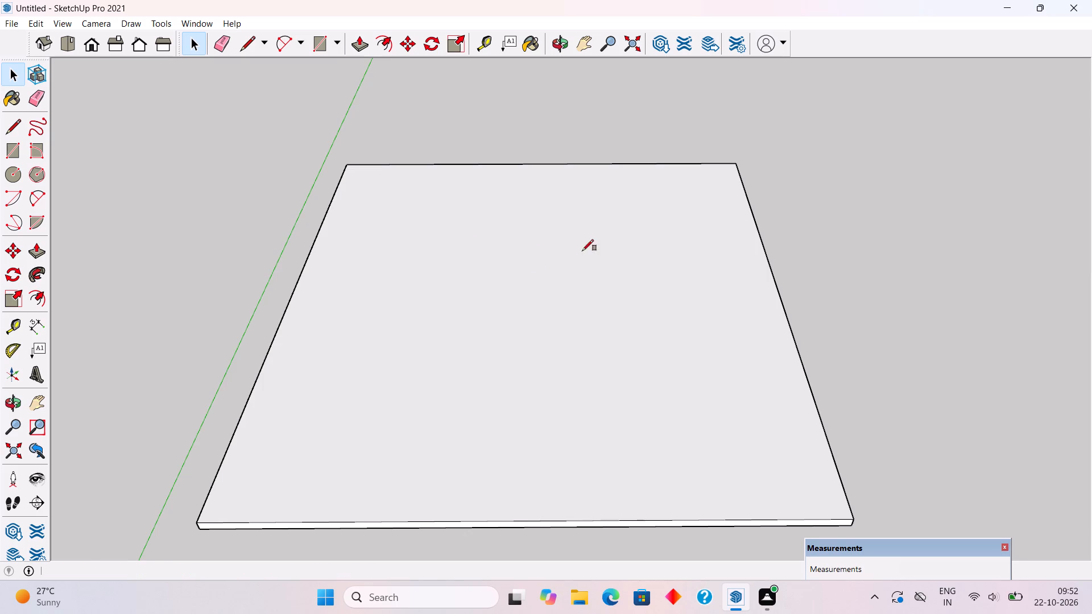
click(366, 222)
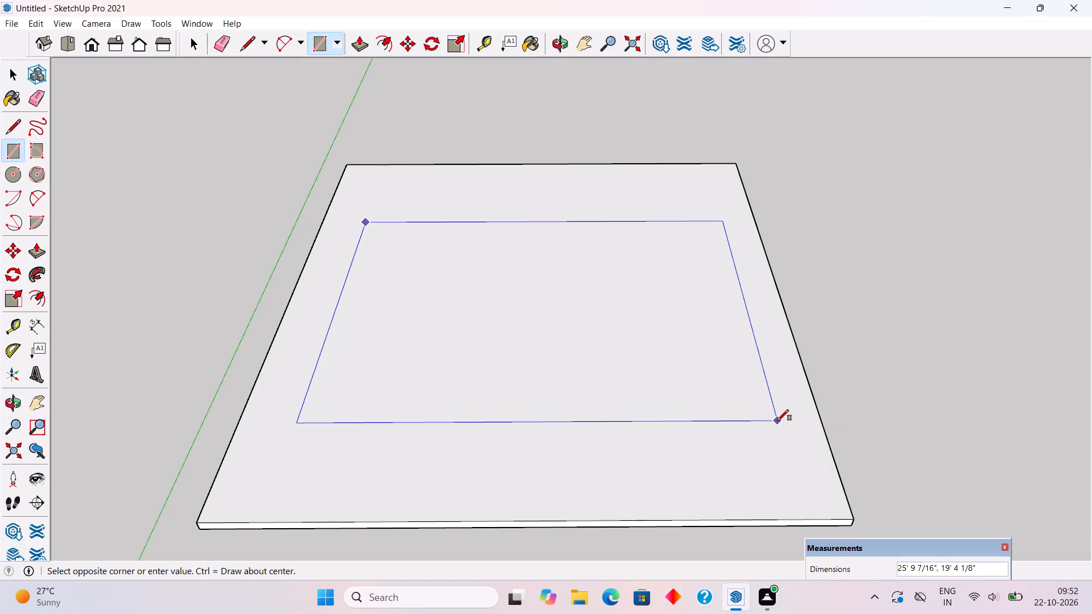
text(20)
key(apostrophe)
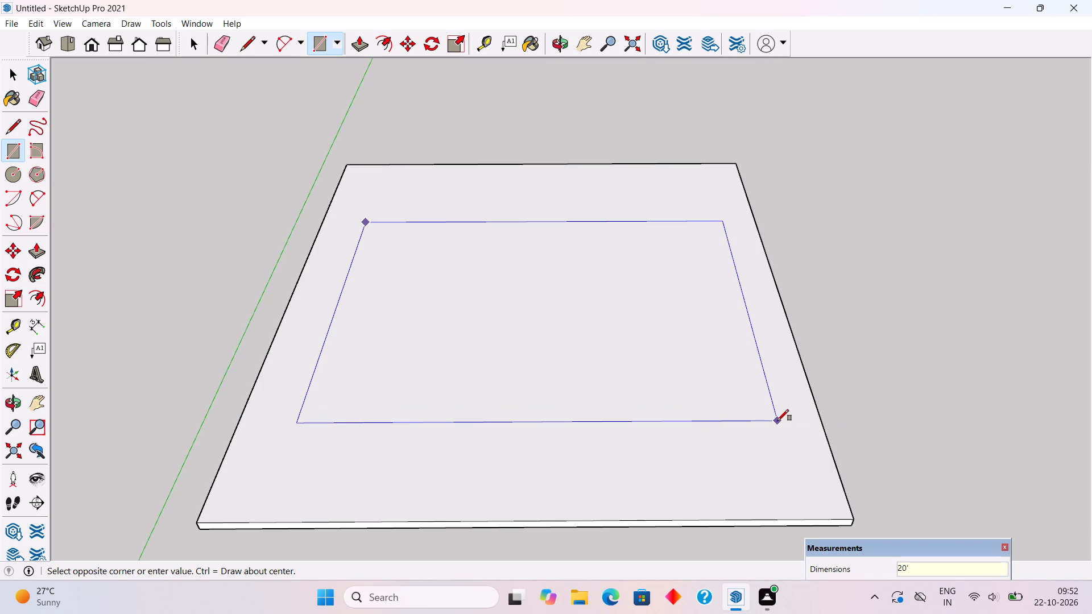
key(period)
key(BackSpace)
text(,20')
key(Return)
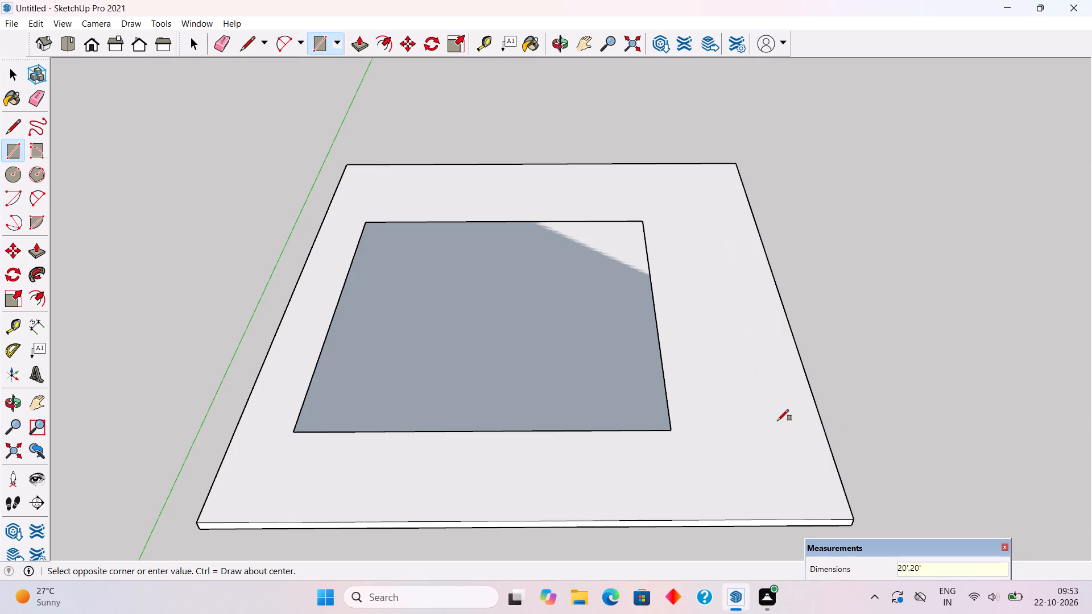
key(space)
Push/Pull the 20' square up 1.5' to form a raised plinth on the base slab.
click(532, 389)
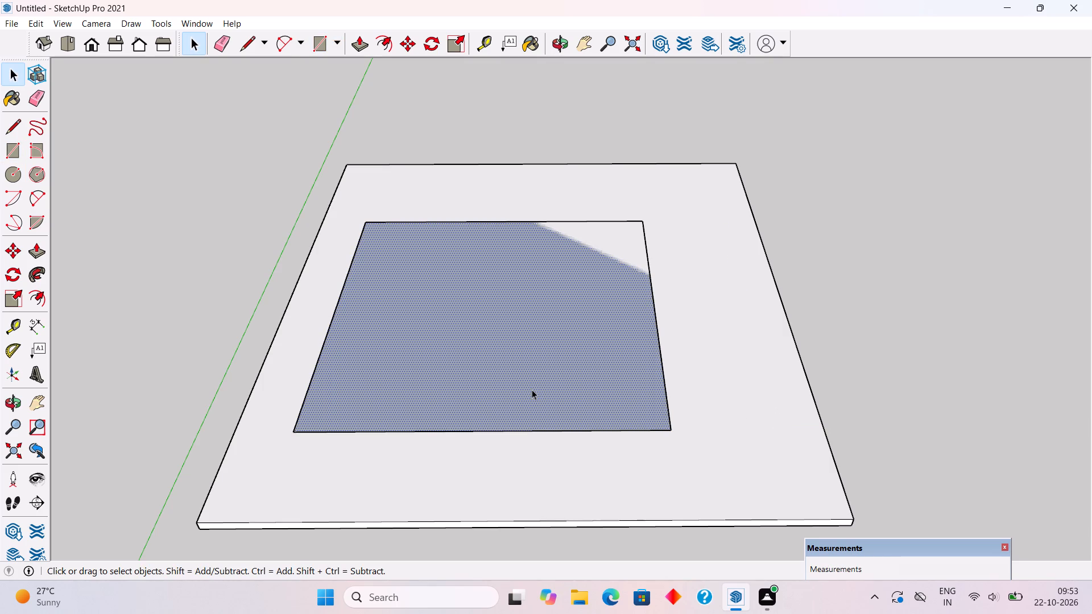
key(p)
click(532, 389)
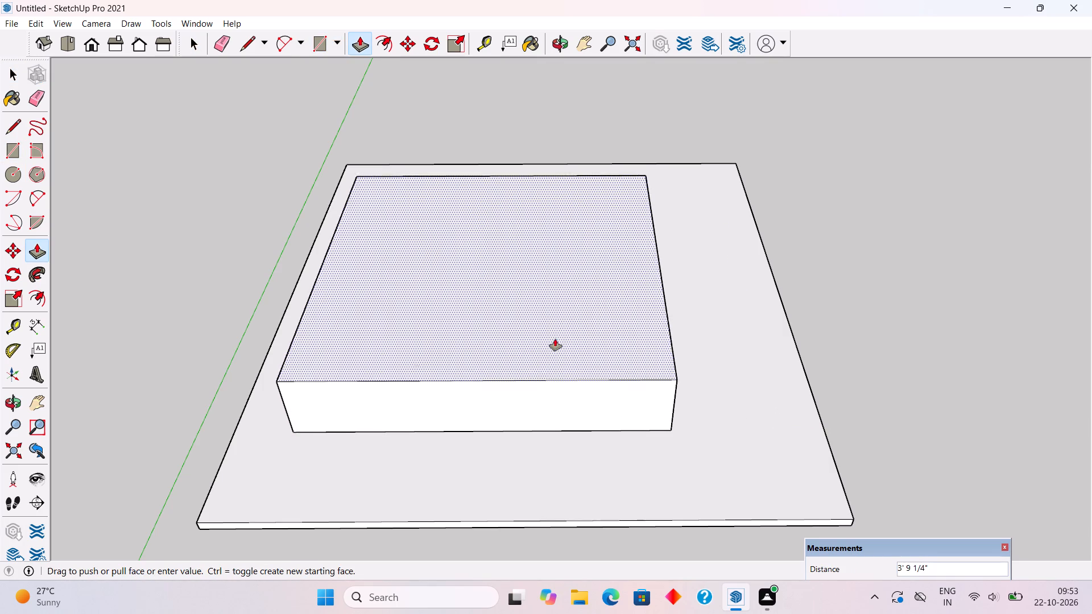
text(1.5')
key(Return)
key(space)
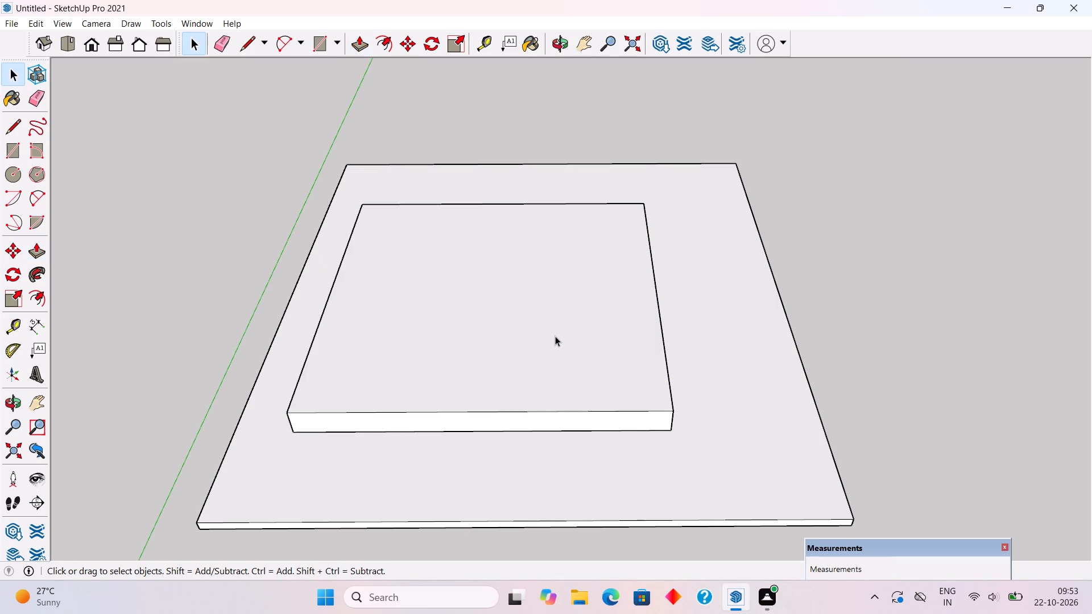
Select the whole raised plinth and make it a group.
triple_click(555, 337)
right_click(555, 337)
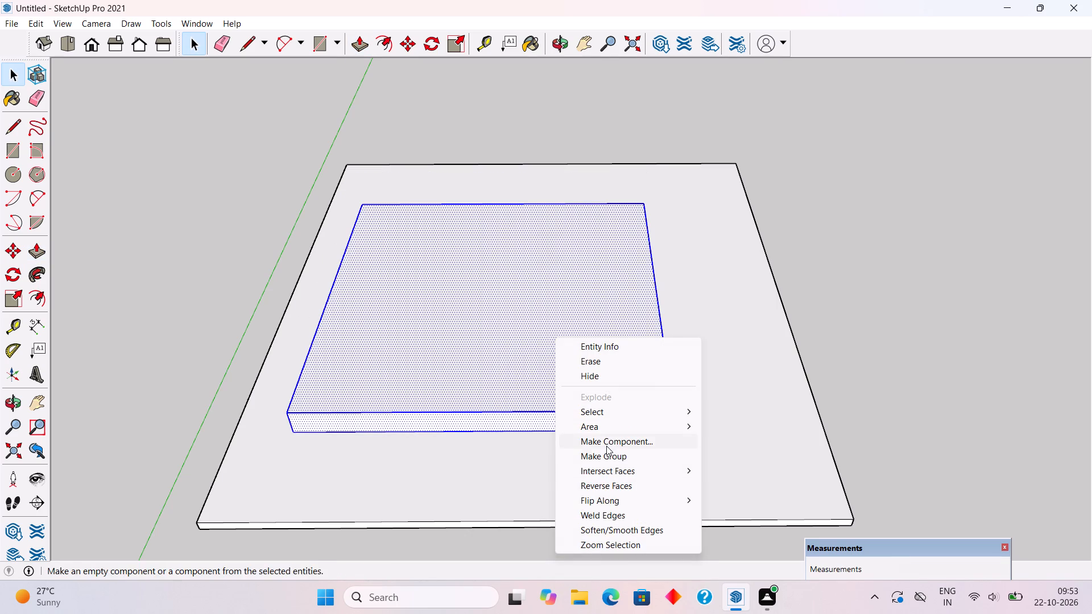
drag(607, 459, 612, 451)
click(911, 259)
Place a guide 9" inside the plinth's top edge farthest along the red axis and draw a 9" by 20' rectangle along that edge.
middle_drag(862, 321, 602, 229)
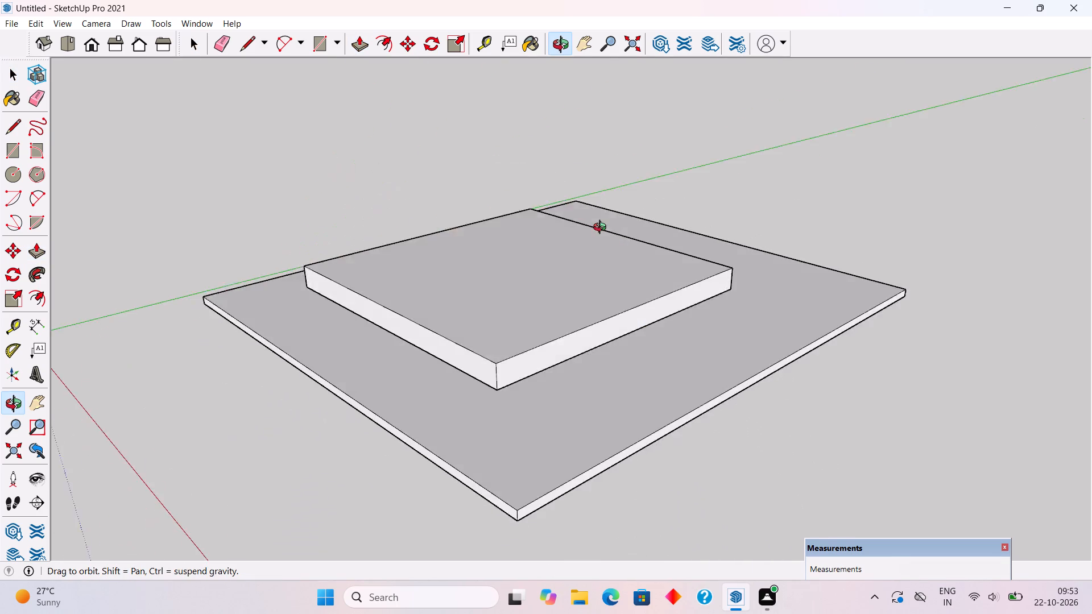
middle_drag(602, 229, 577, 211)
scroll(548, 331, up, 3)
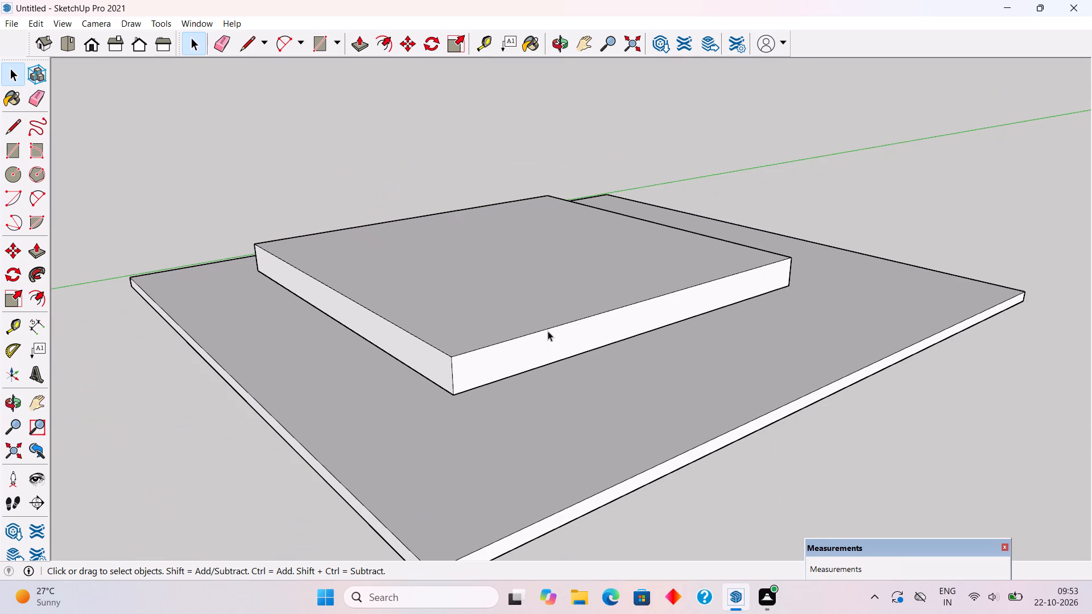
middle_drag(664, 376, 477, 377)
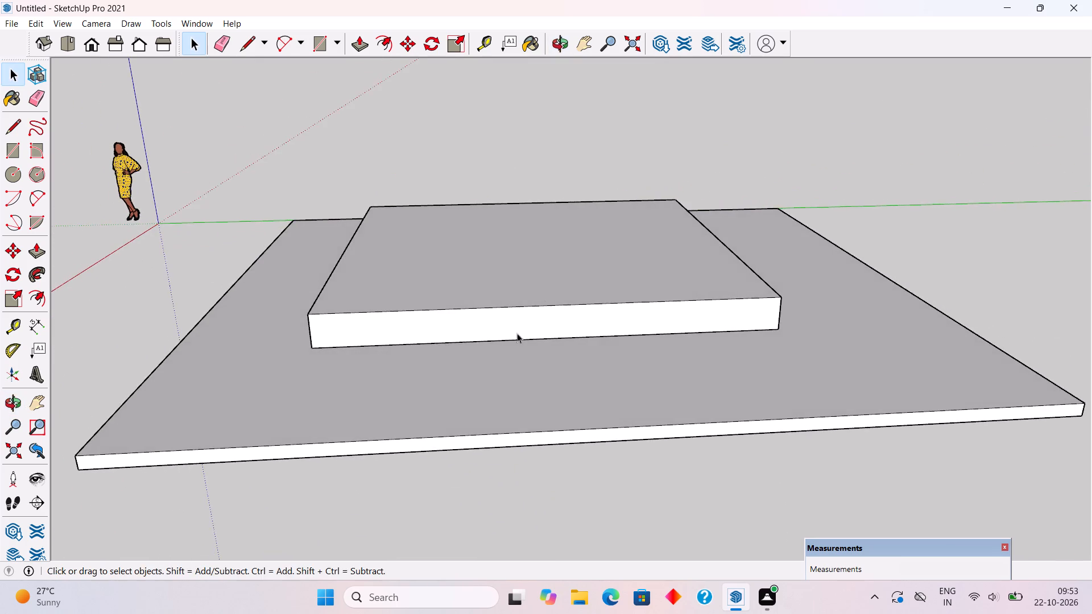
middle_drag(557, 304, 636, 472)
key(t)
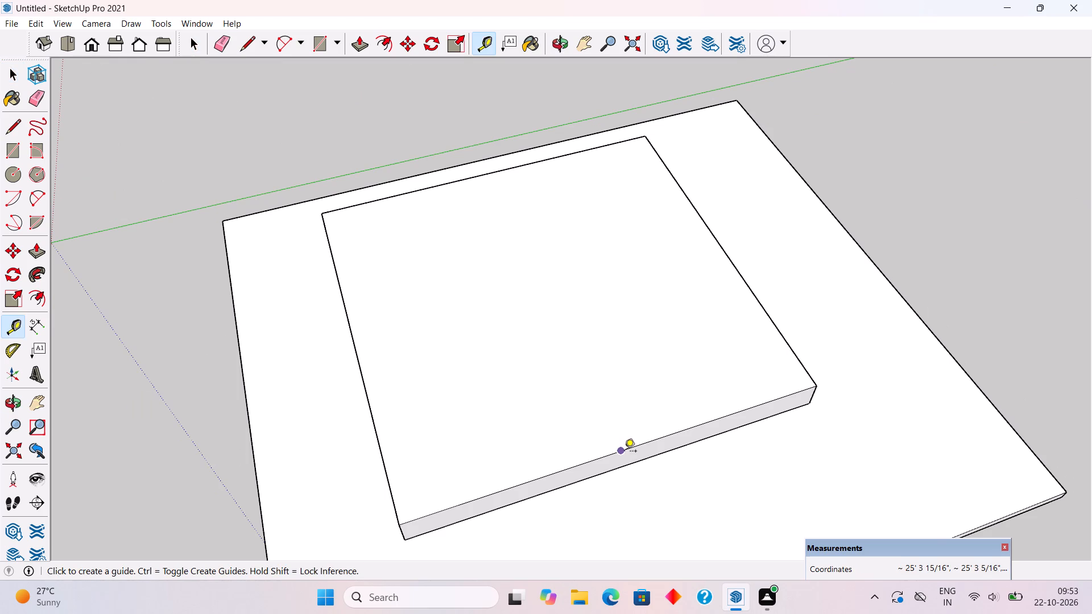
click(624, 452)
text(9")
key(Return)
key(r)
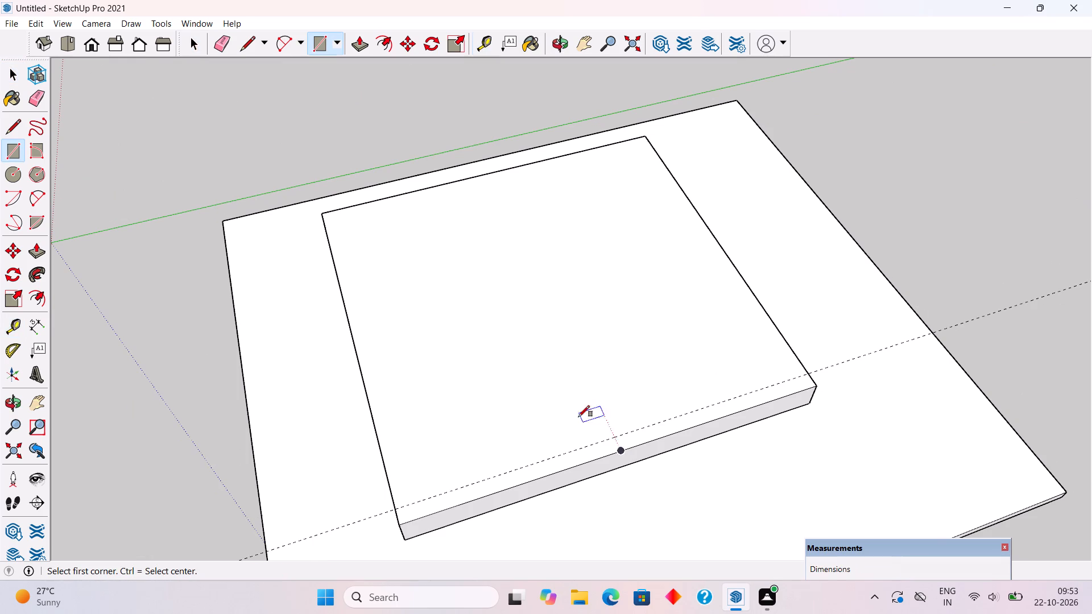
click(396, 508)
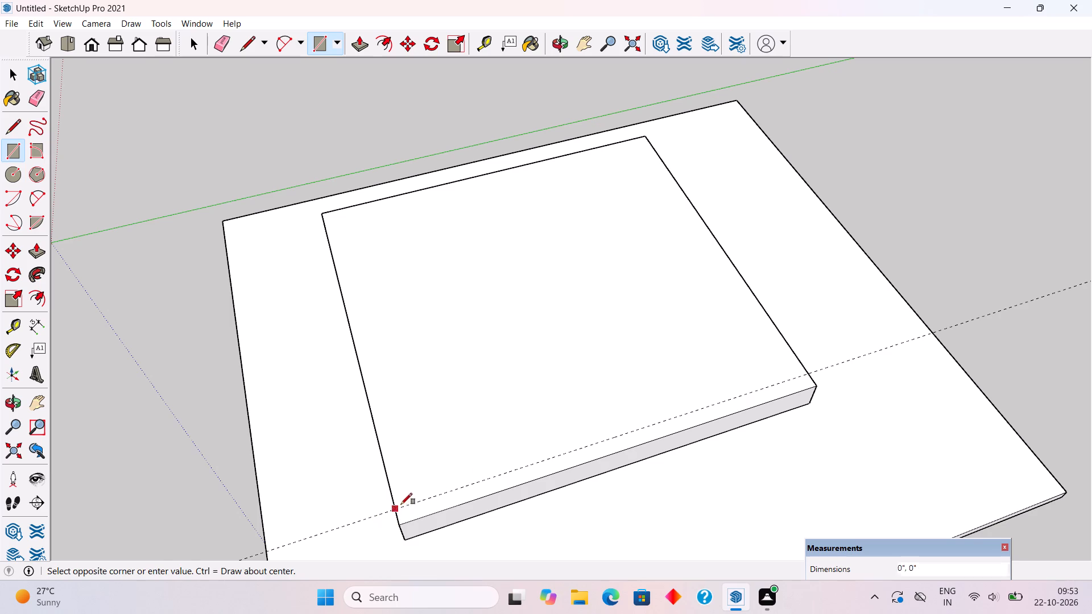
click(818, 387)
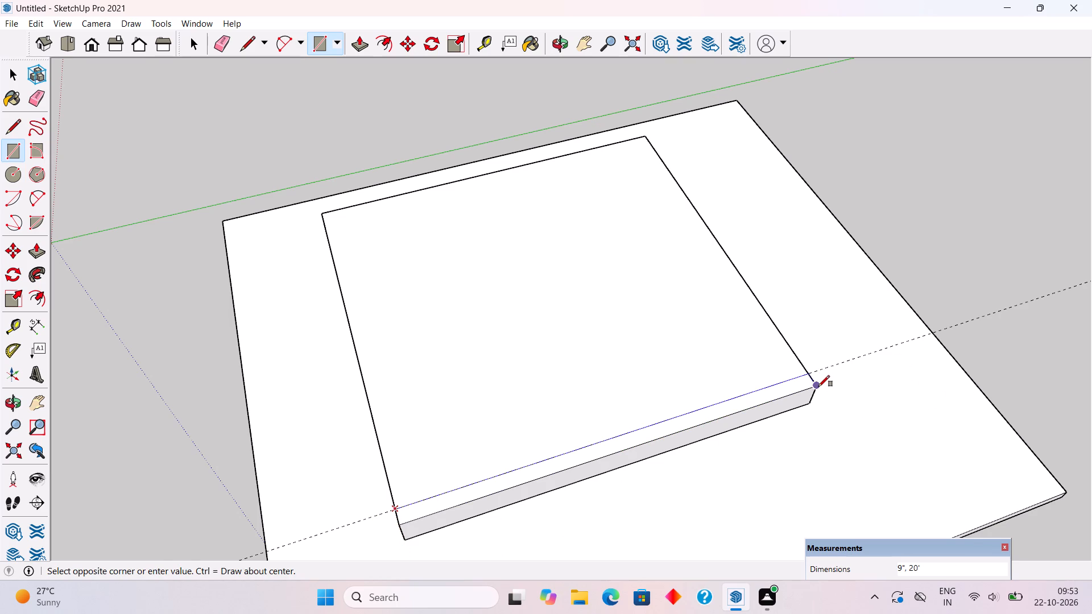
Push/Pull the 9" strip up 10' to form a wall on the plinth.
key(p)
click(797, 383)
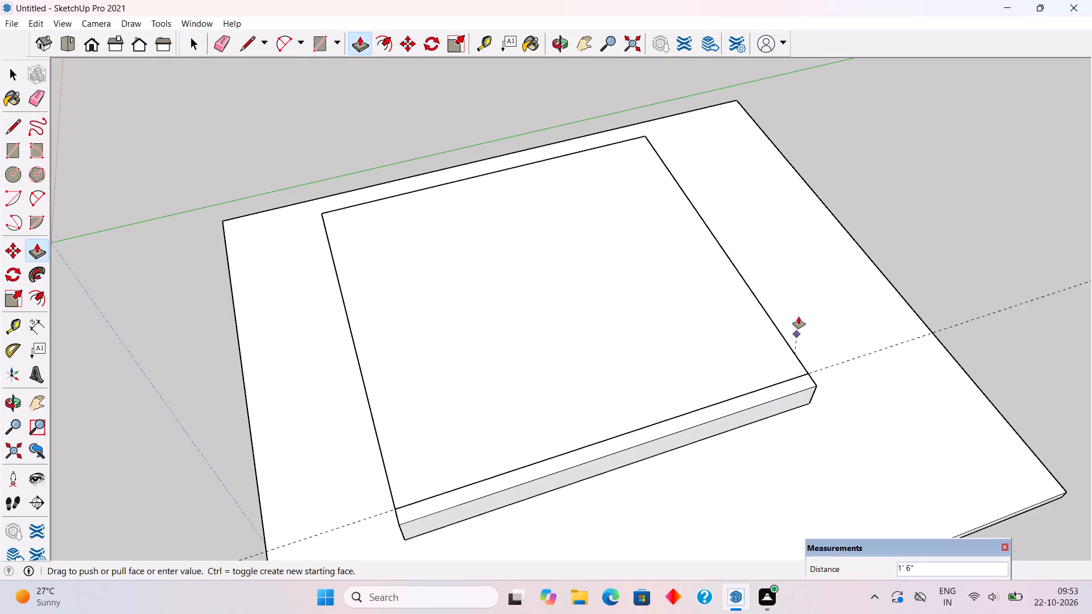
text(10')
key(Return)
Select all of the wall's geometry, make it a group, and clear the selection.
key(space)
triple_click(596, 401)
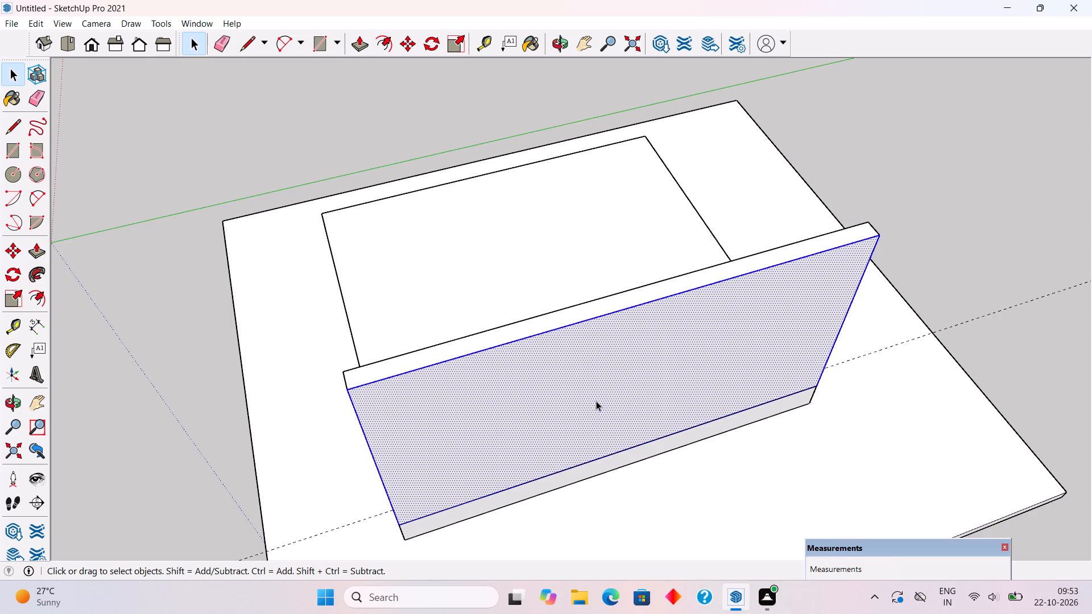
right_click(596, 401)
click(664, 298)
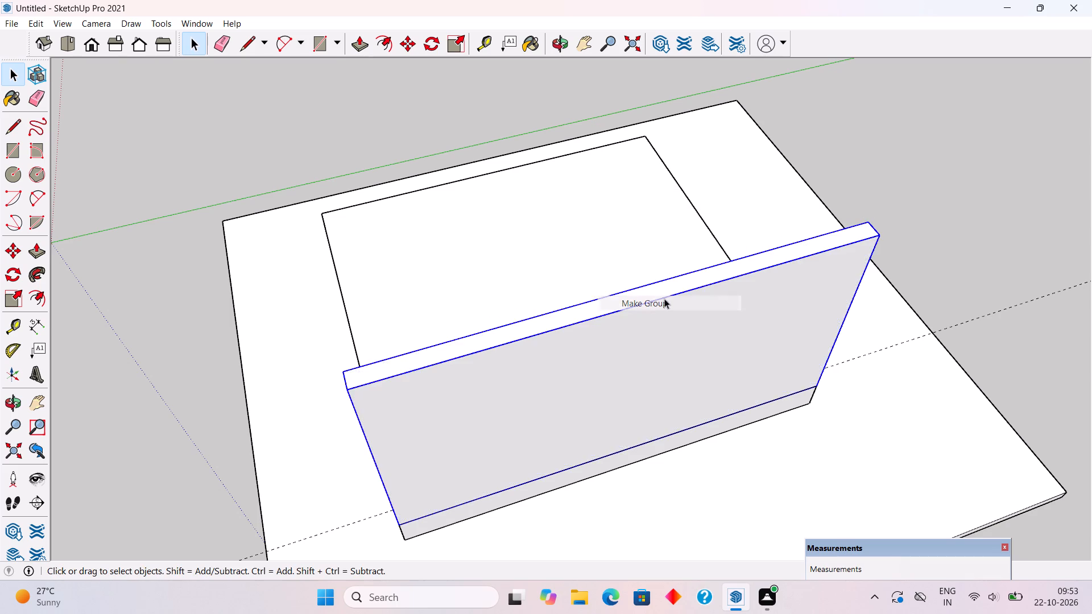
scroll(667, 301, down, 3)
middle_drag(689, 416, 643, 279)
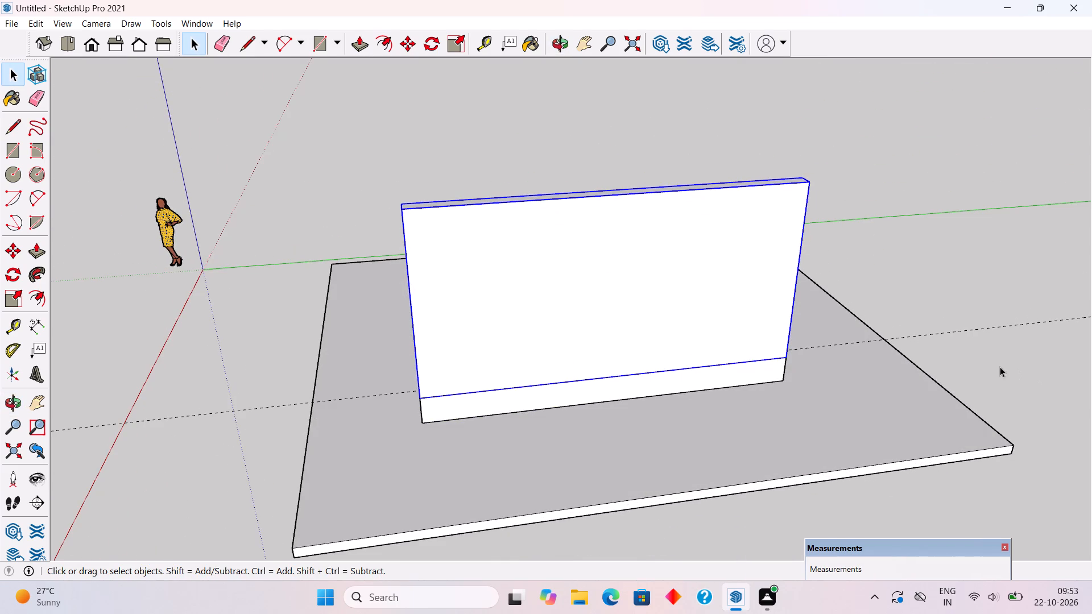
click(1000, 367)
Place vertical guides on the wall's outer face, 2' in from the end farthest from the origin and 4' beyond that guide.
middle_drag(725, 312, 719, 252)
scroll(756, 127, up, 3)
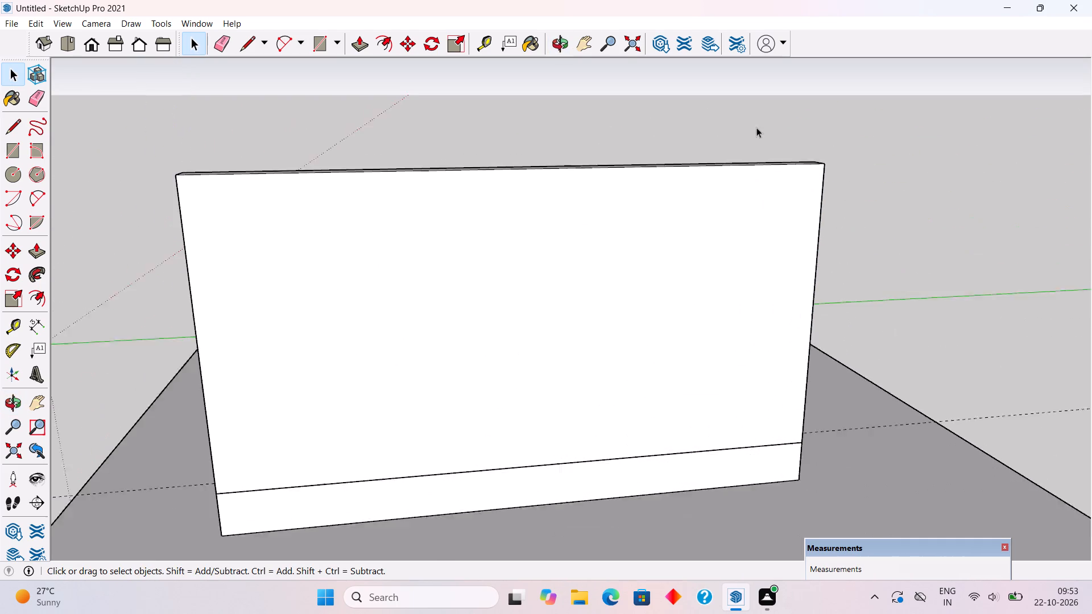
scroll(756, 127, up, 2)
scroll(790, 212, down, 2)
middle_drag(771, 213, 707, 158)
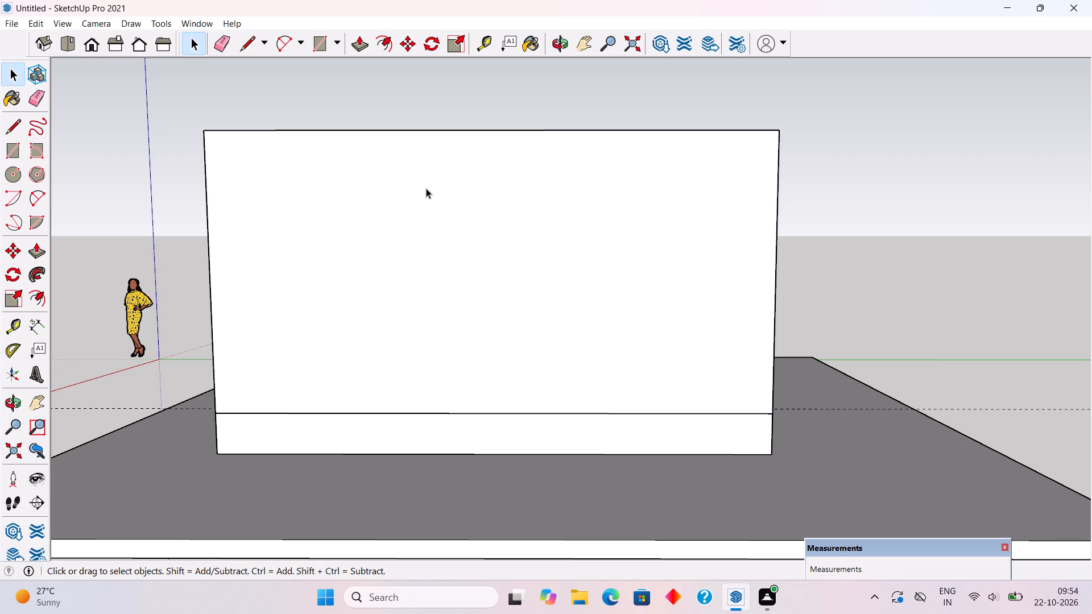
middle_drag(470, 209, 578, 229)
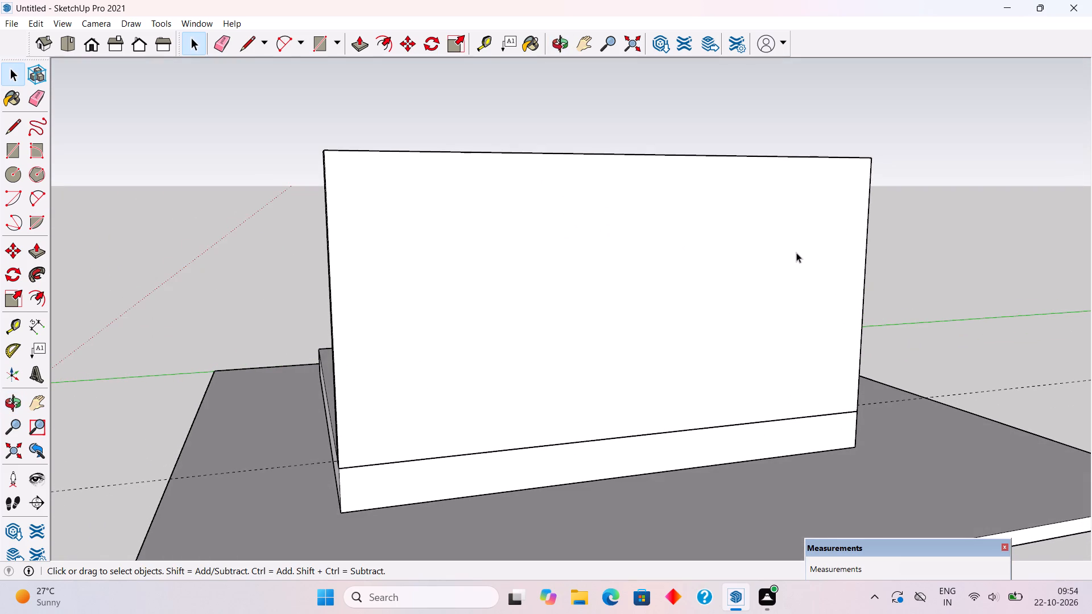
key(t)
click(866, 273)
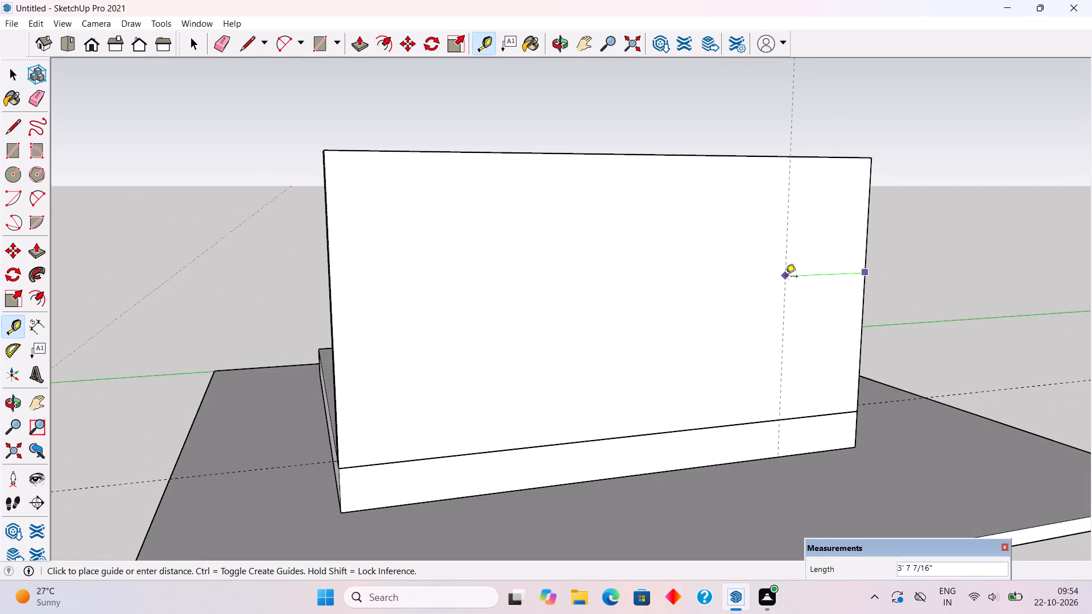
text(2')
key(Return)
drag(820, 315, 814, 318)
text(4')
key(Return)
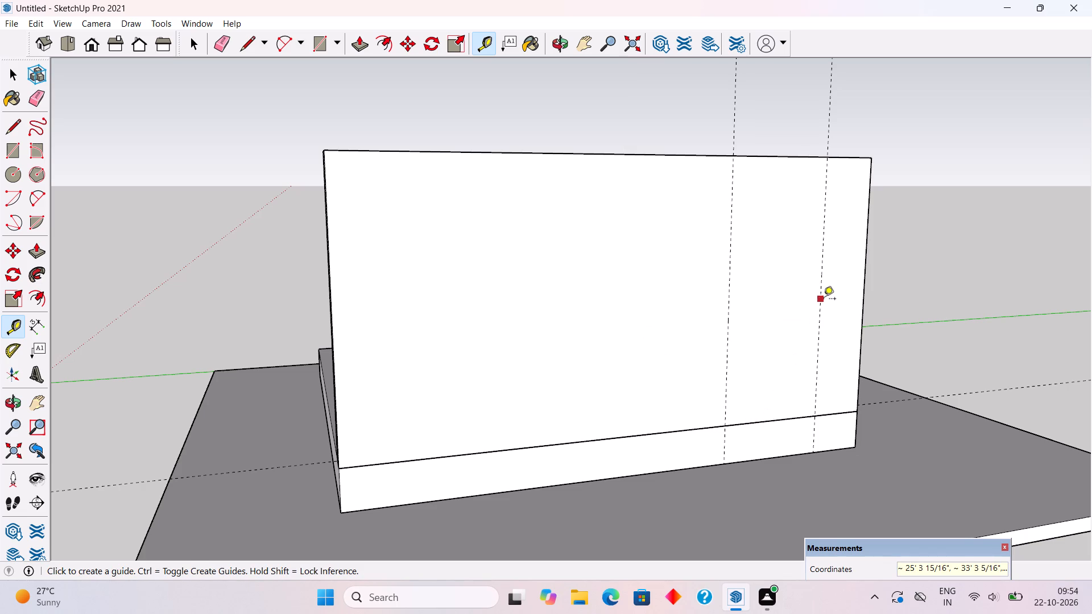
Place another vertical guide 1' past the 4' guide, toward the wall end nearest the origin.
click(725, 324)
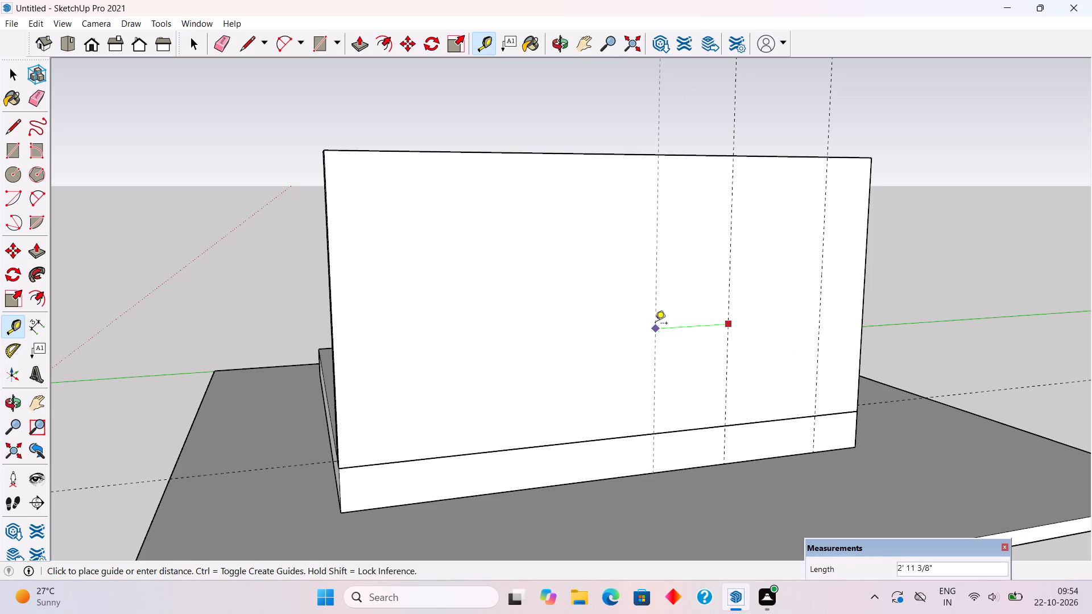
text(1')
key(Return)
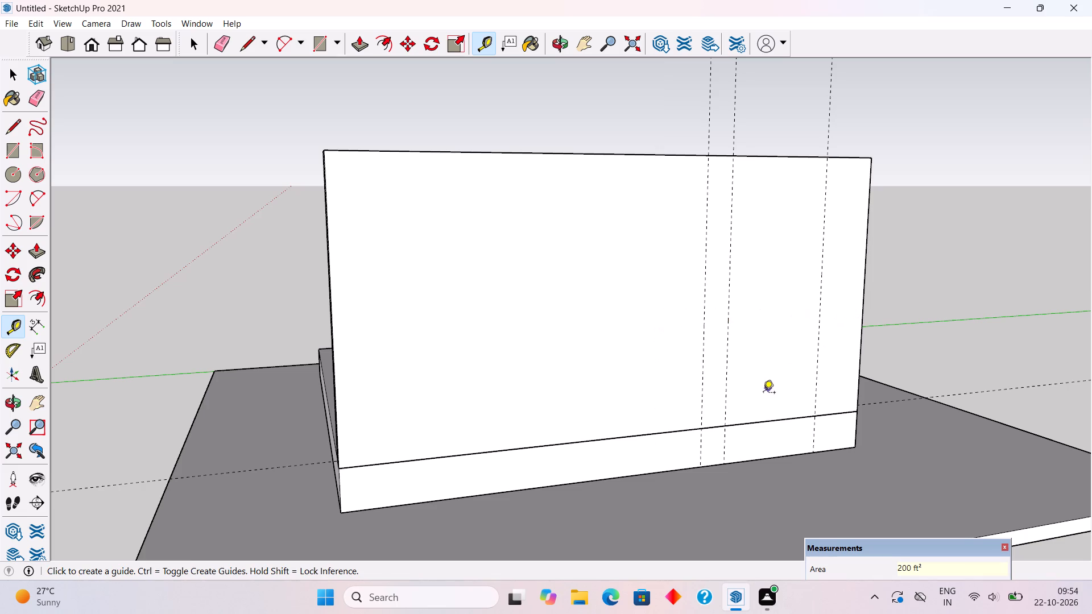
click(818, 327)
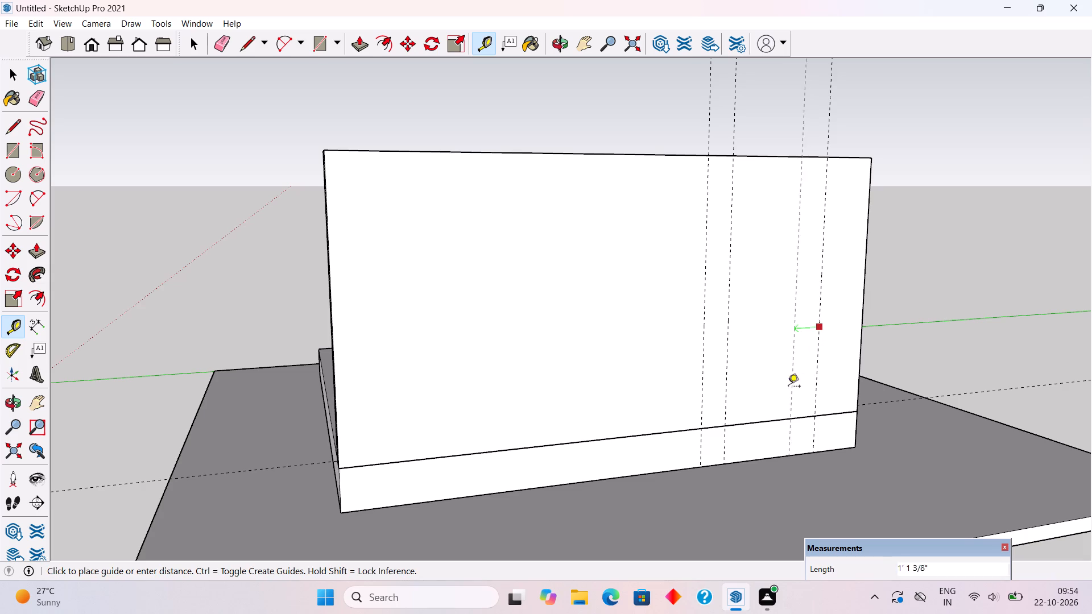
key(space)
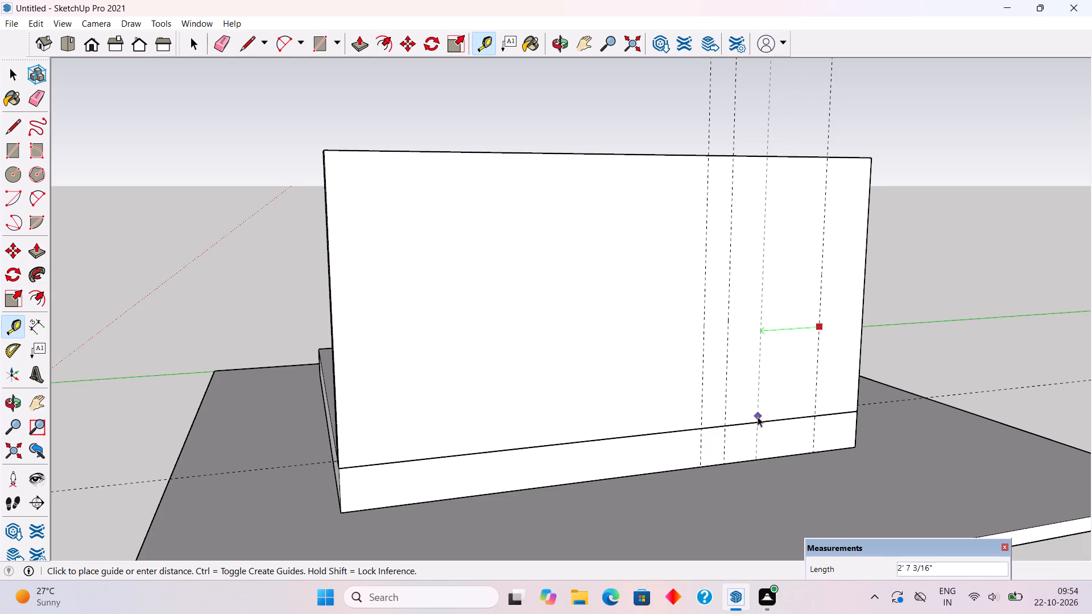
Place horizontal guides on the wall face, 2' above its bottom edge and 3' below its top edge.
key(t)
click(773, 420)
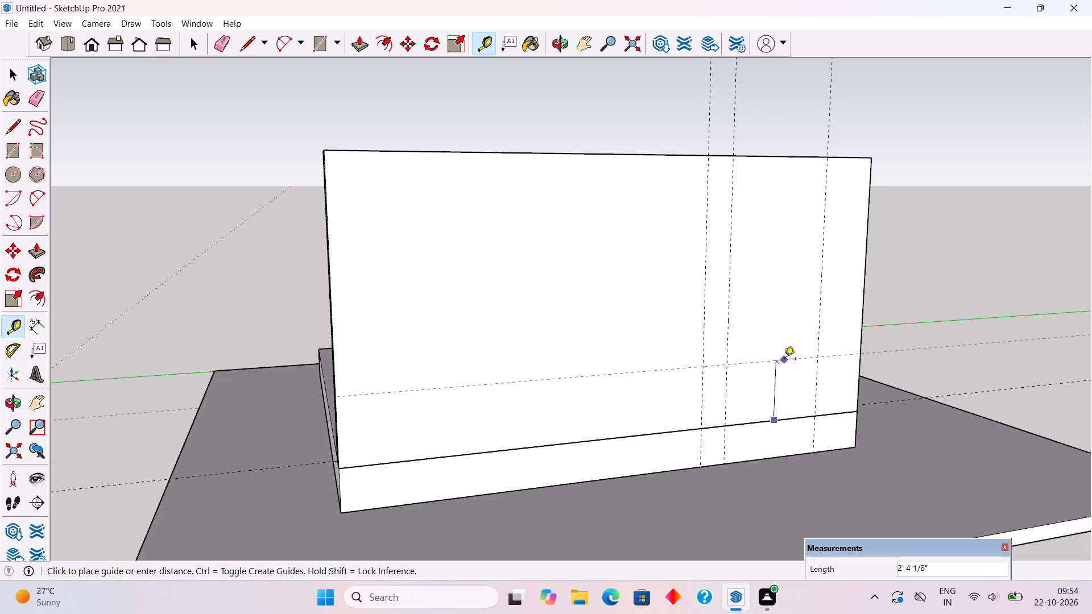
text(2')
key(Return)
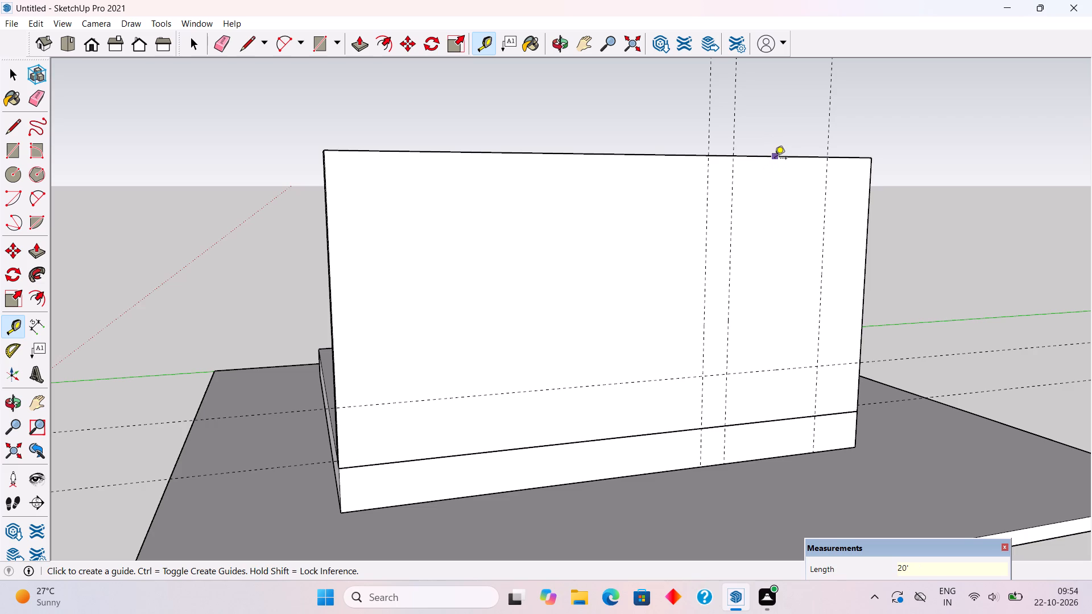
click(775, 159)
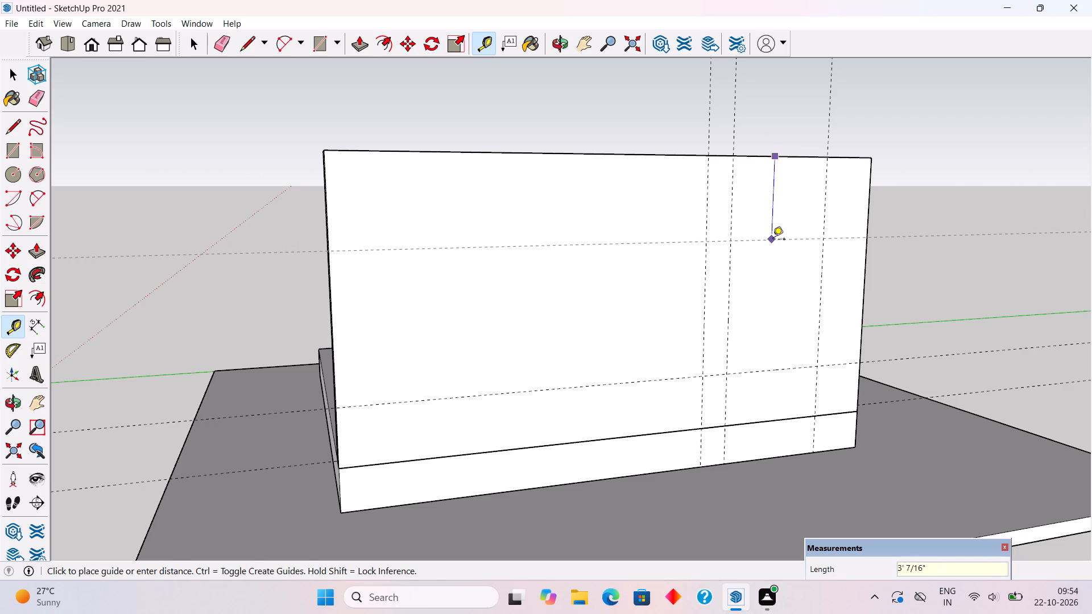
text(3')
key(Return)
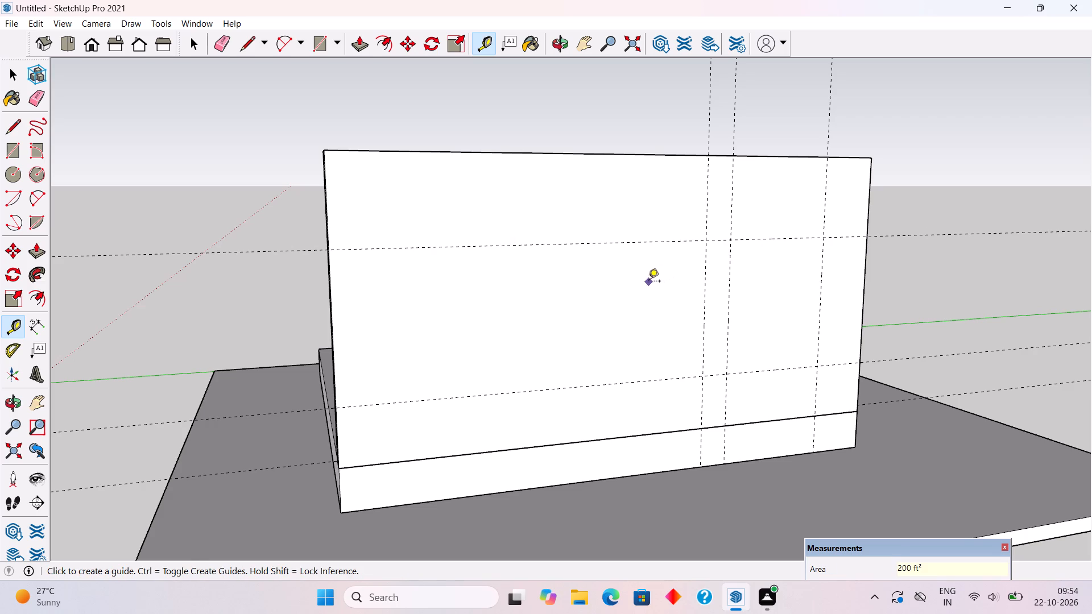
Add a vertical guide 2' past the last vertical one, plus two more offset 5' and 4' from that new guide.
click(704, 308)
text(2')
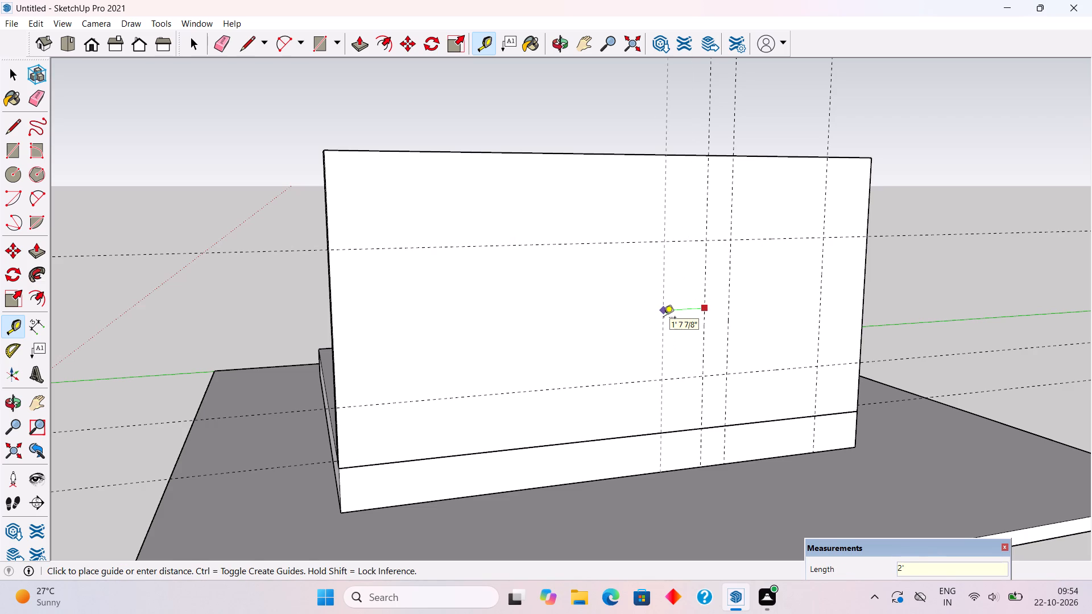
key(Return)
click(652, 354)
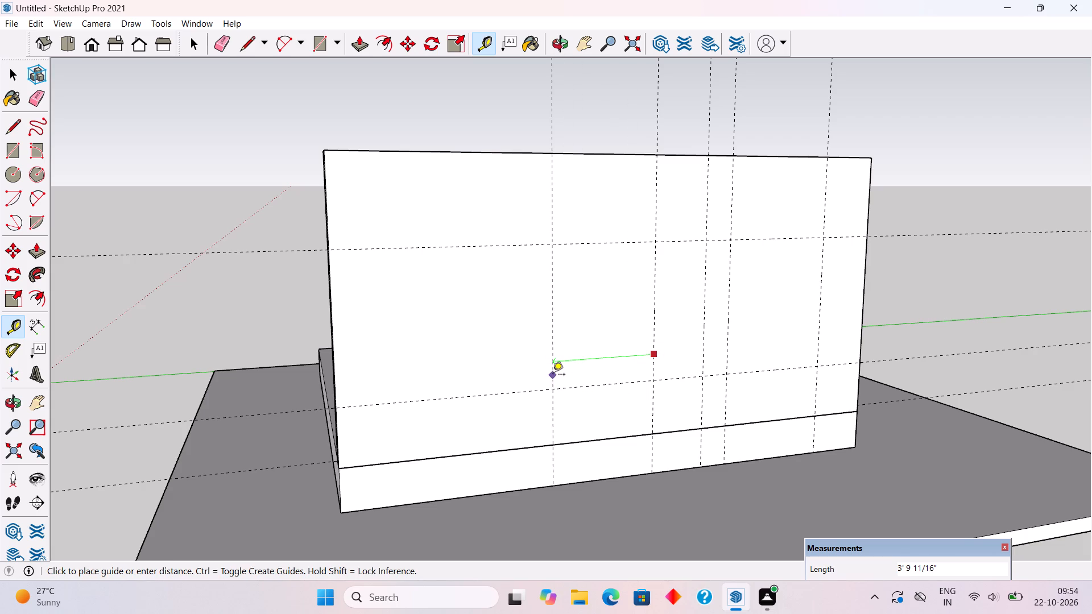
text(5')
key(Return)
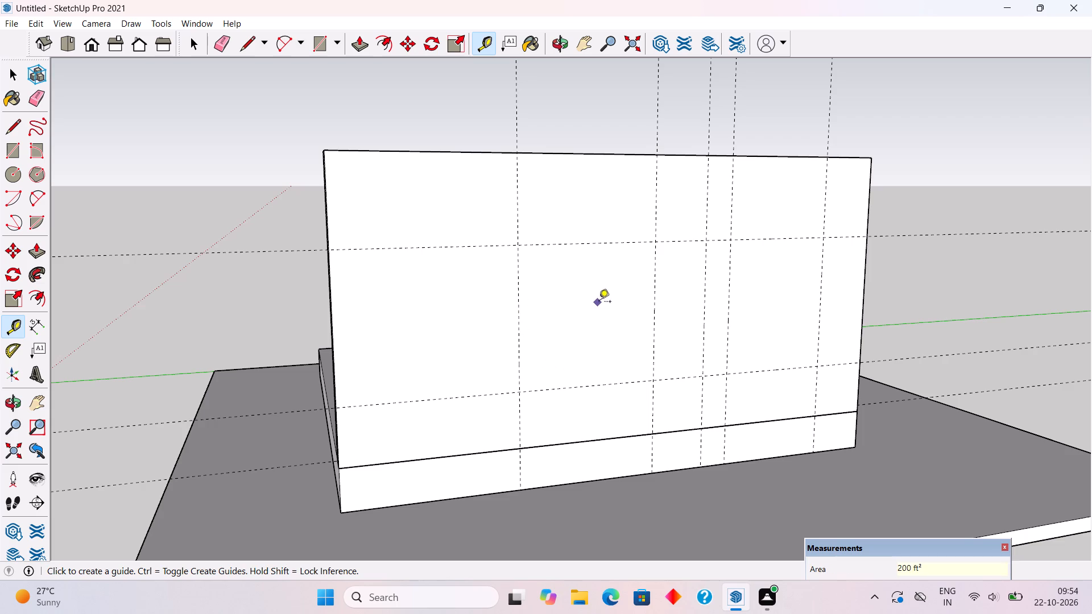
click(659, 281)
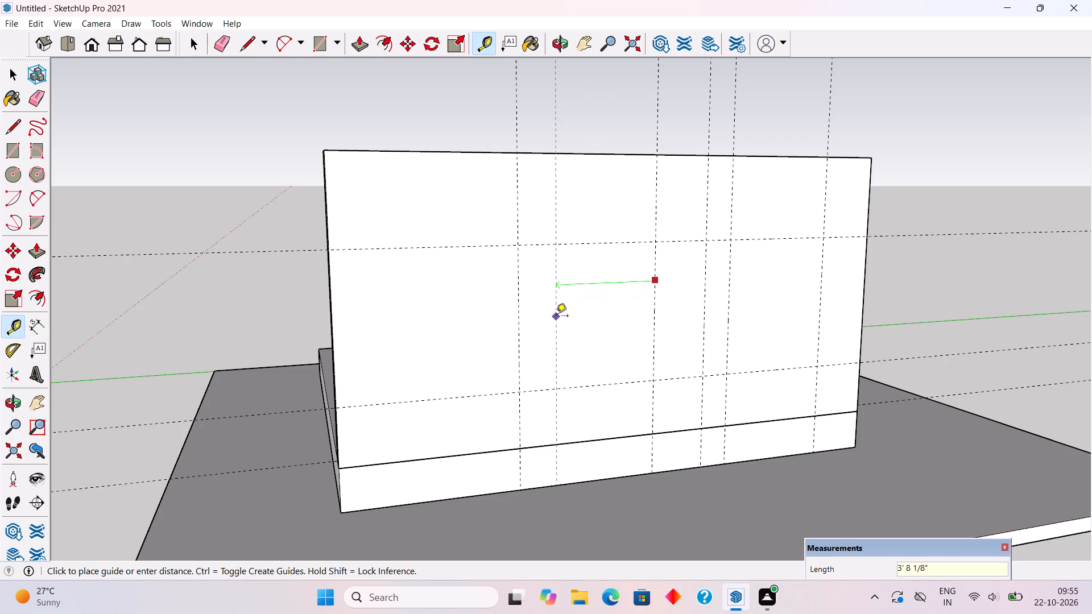
text(4')
key(Return)
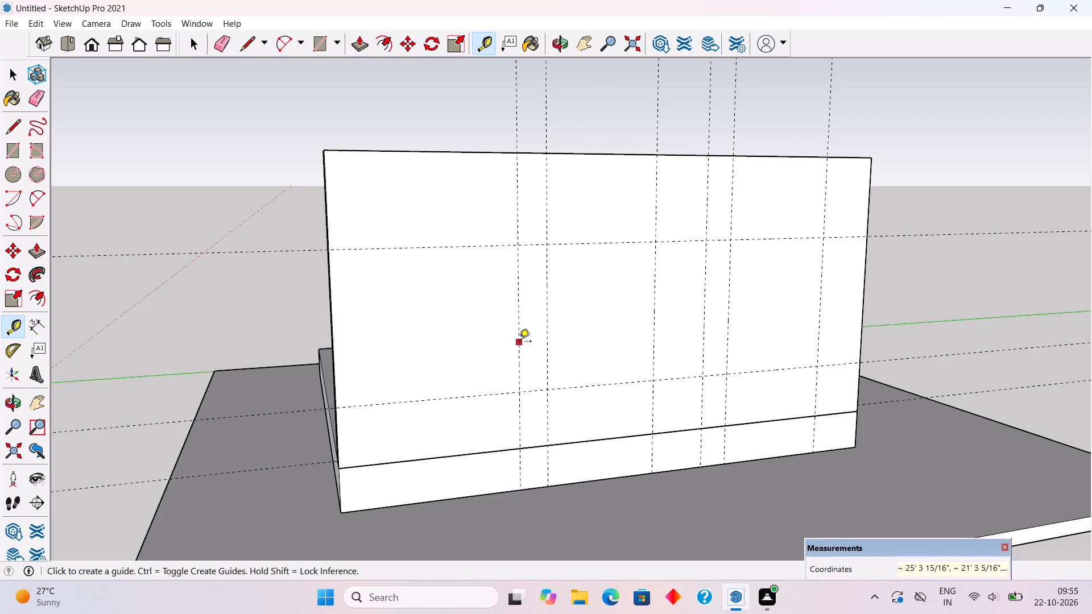
Add a vertical guide 1' past the 5' offset guide and another 5' beyond it, toward the end nearest the origin.
click(519, 342)
key(1)
key(apostrophe)
key(Return)
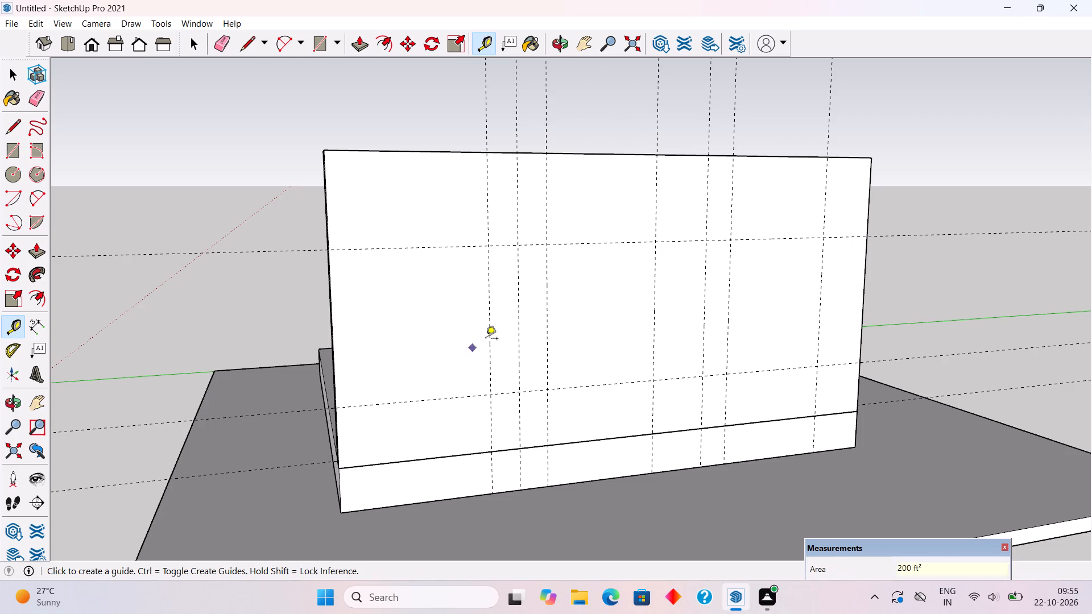
click(491, 335)
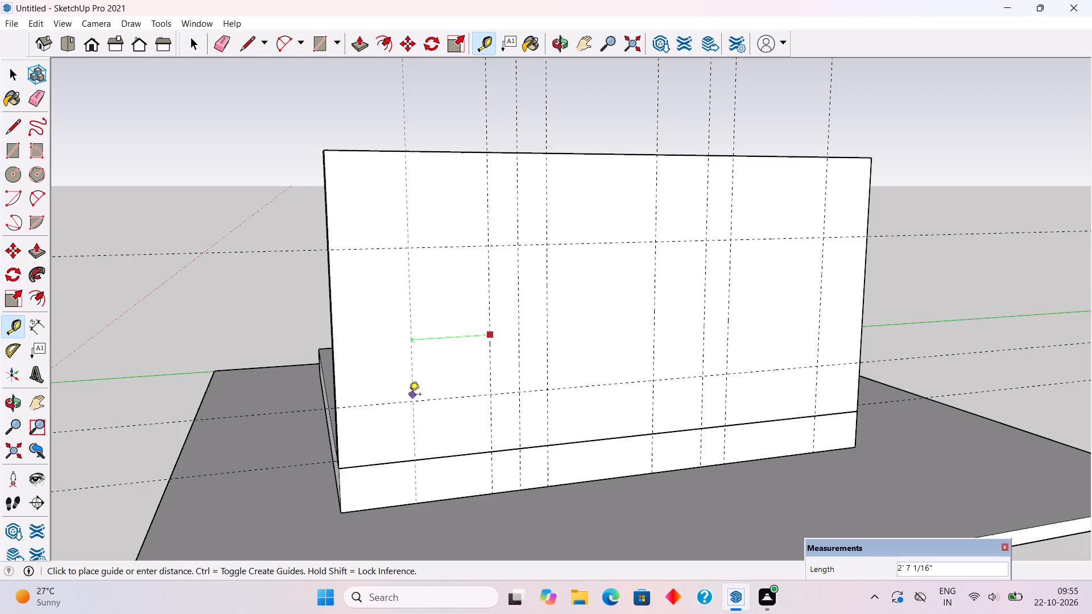
text(5')
key(Return)
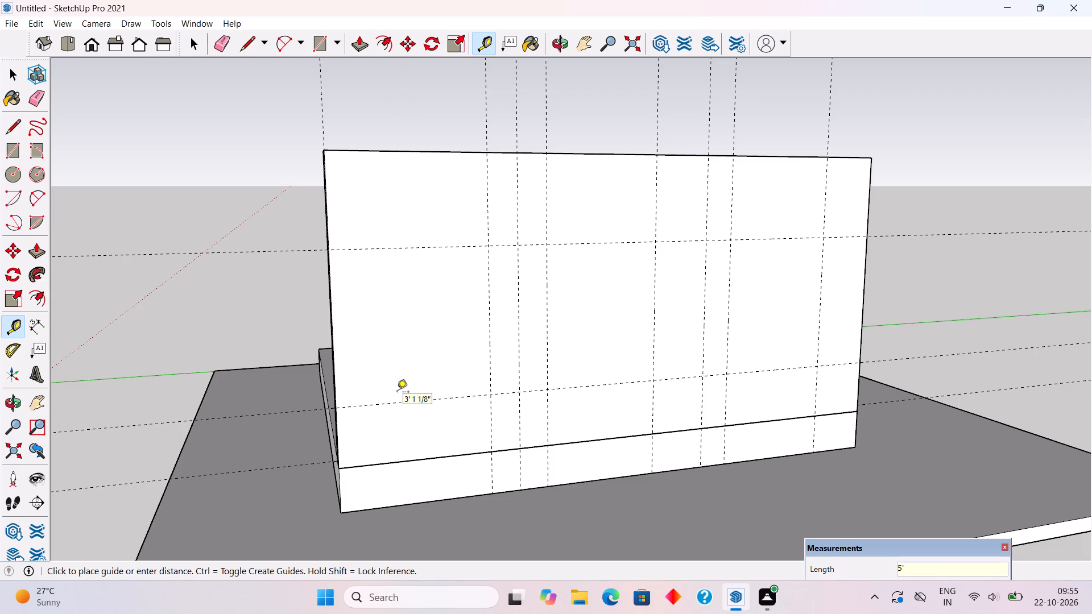
Extend the guided wall by 5' by pulling out its end face nearest the origin.
middle_drag(460, 420, 633, 388)
key(space)
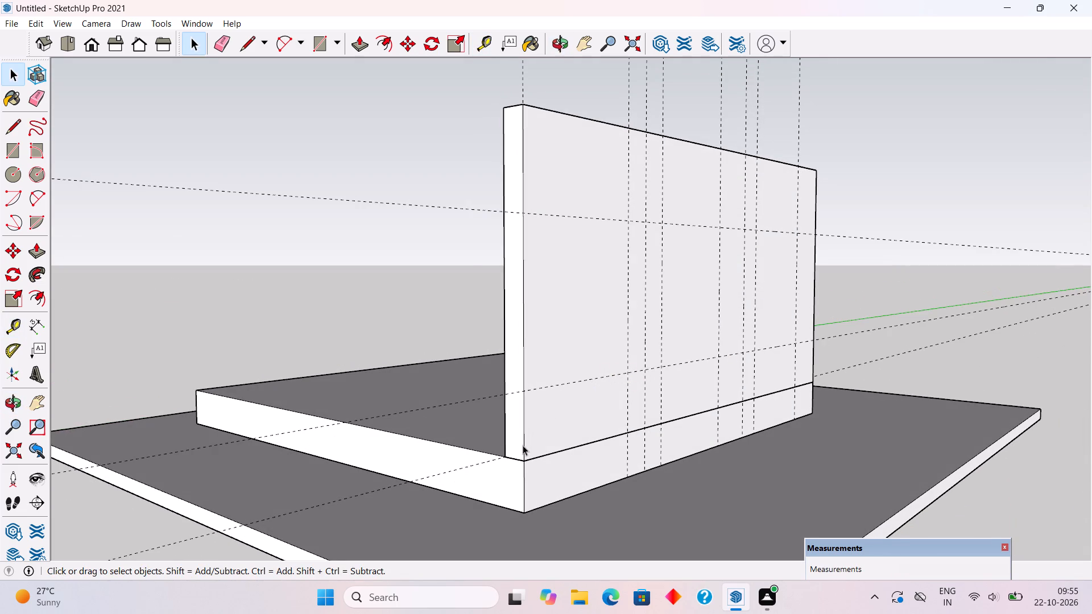
triple_click(511, 425)
key(p)
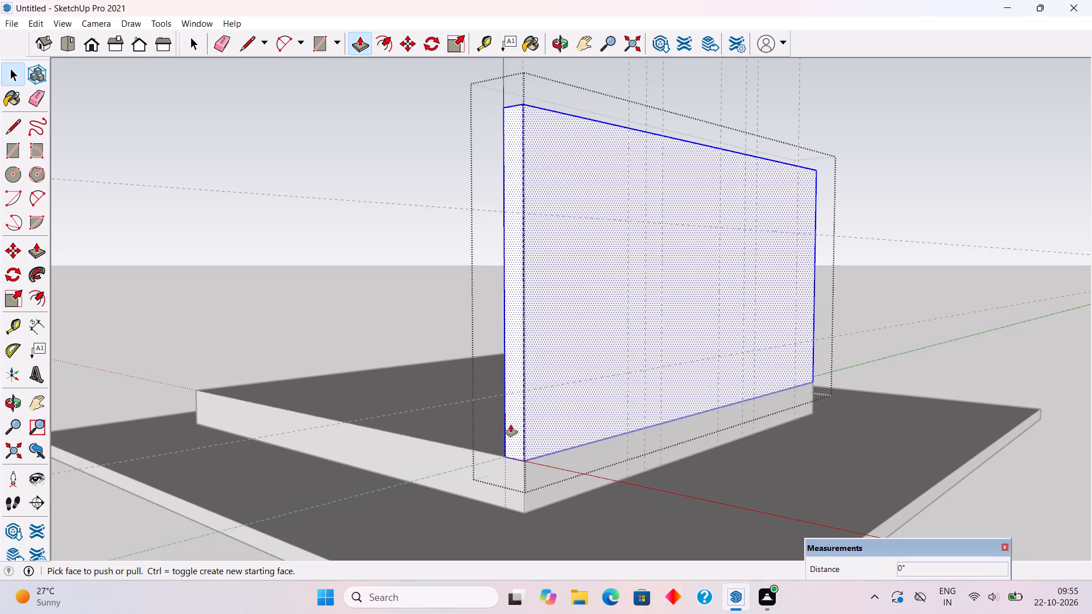
click(517, 412)
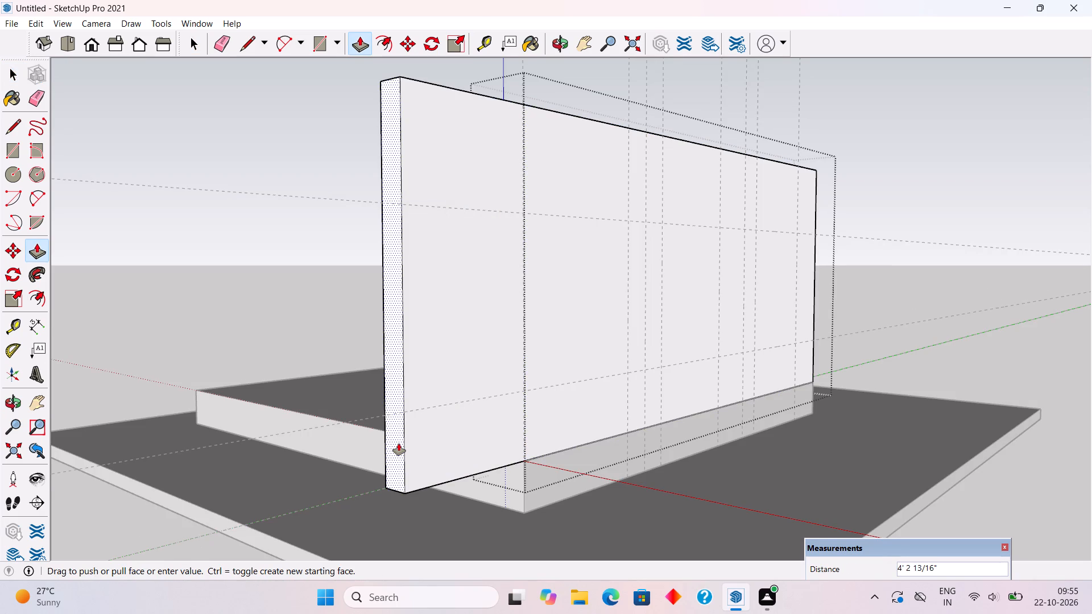
text(5')
key(Return)
key(space)
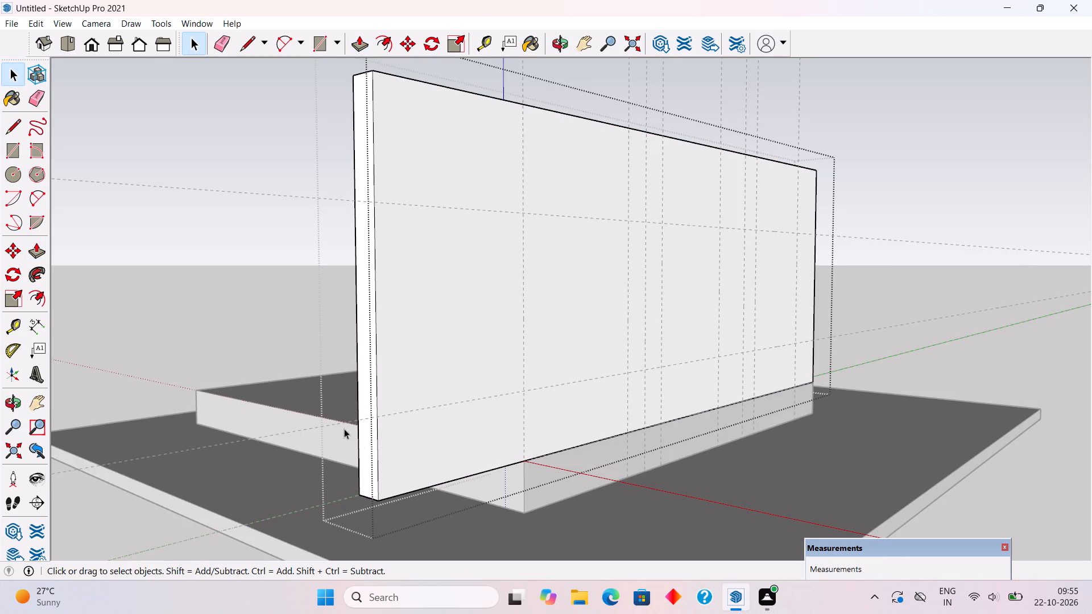
click(295, 412)
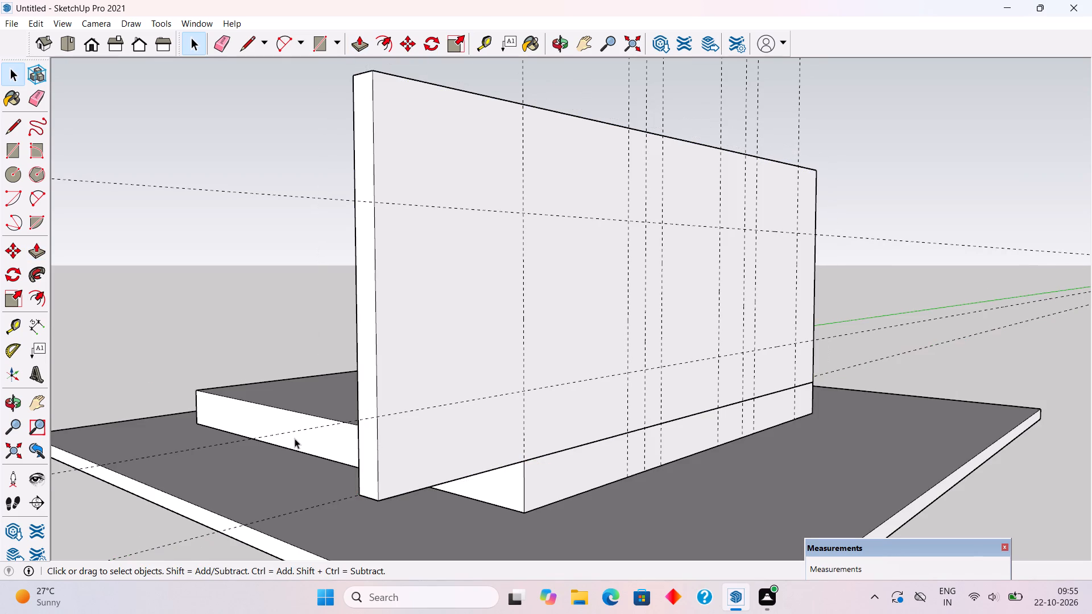
Pull the plinth's side face out to line up with the extended wall's end.
triple_click(330, 437)
key(p)
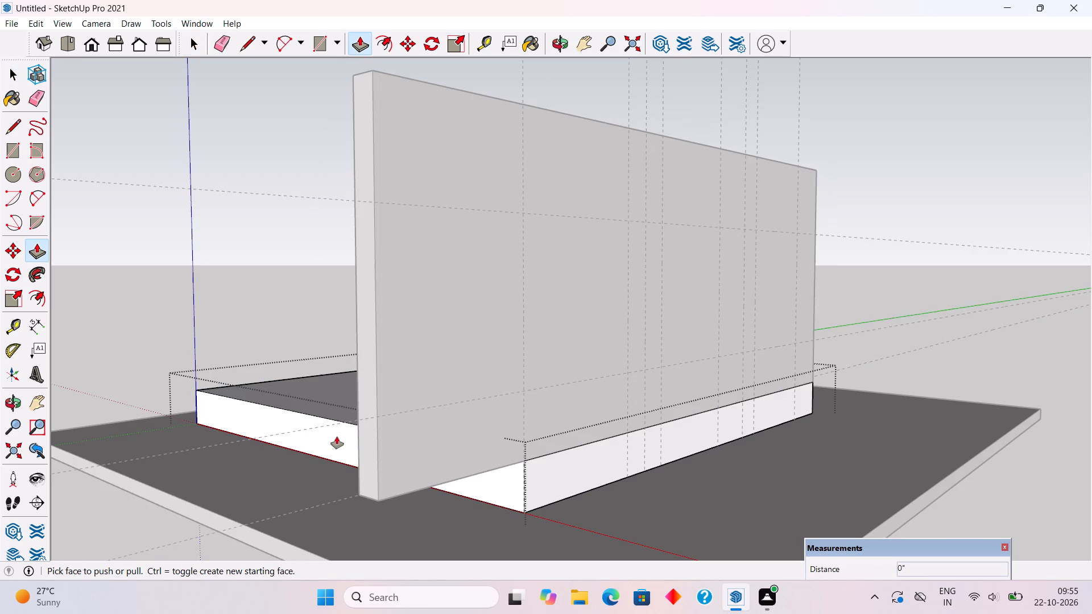
click(350, 439)
click(375, 416)
key(space)
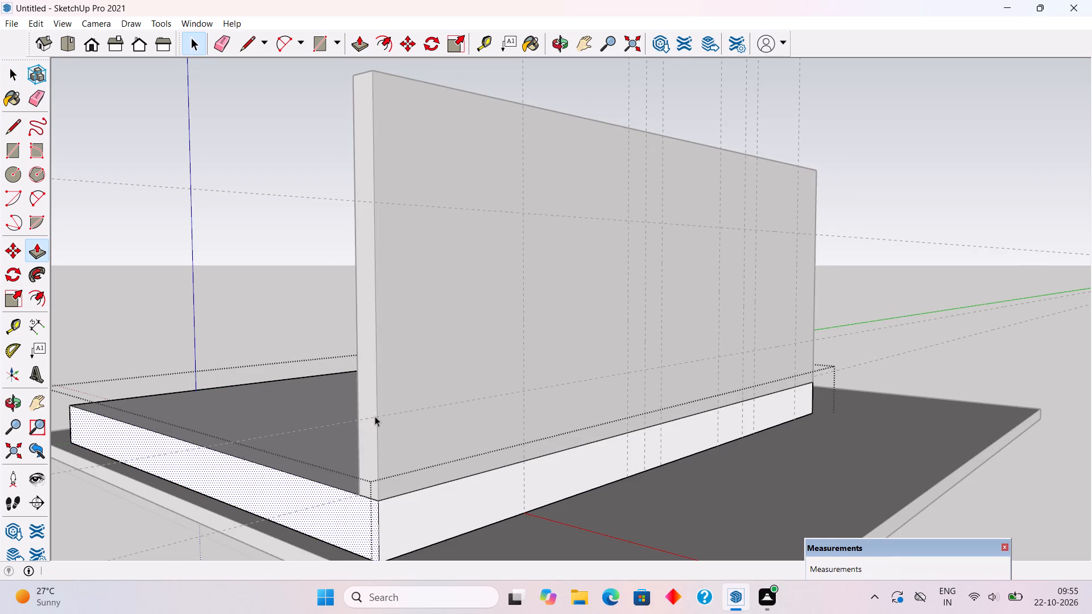
click(345, 268)
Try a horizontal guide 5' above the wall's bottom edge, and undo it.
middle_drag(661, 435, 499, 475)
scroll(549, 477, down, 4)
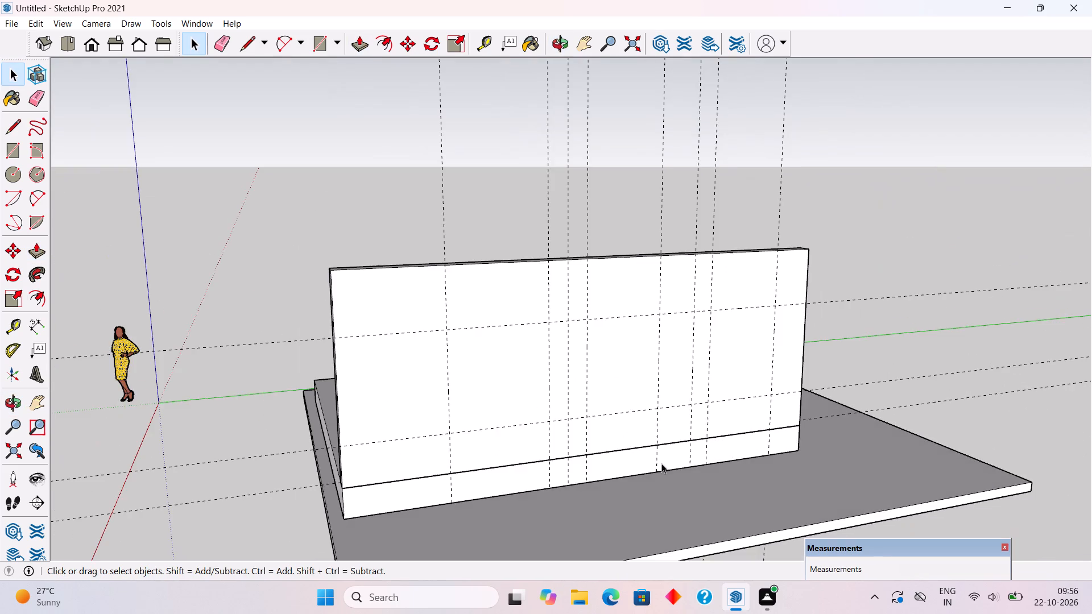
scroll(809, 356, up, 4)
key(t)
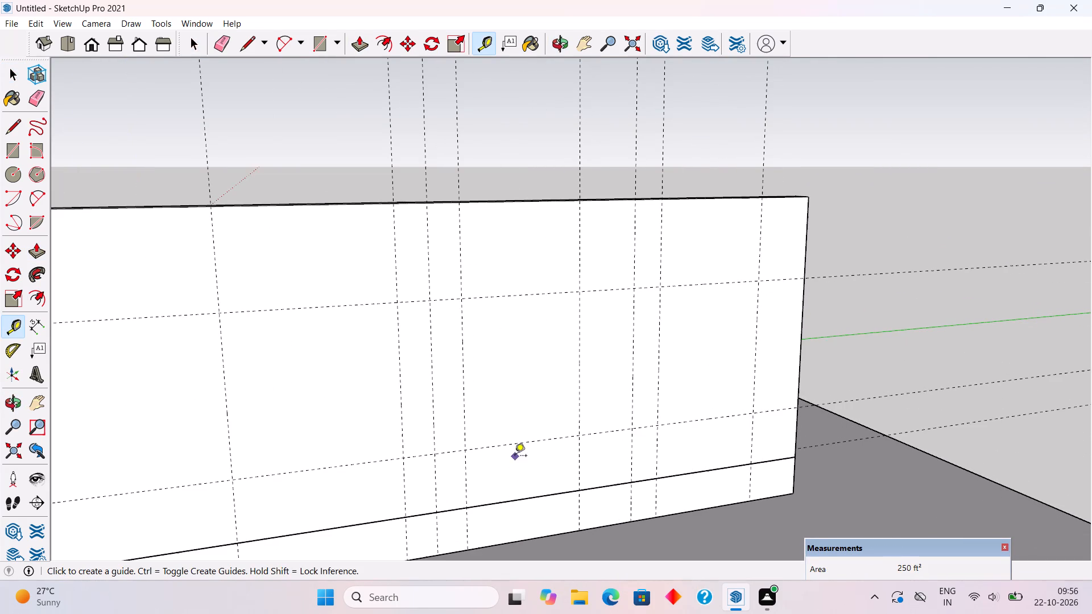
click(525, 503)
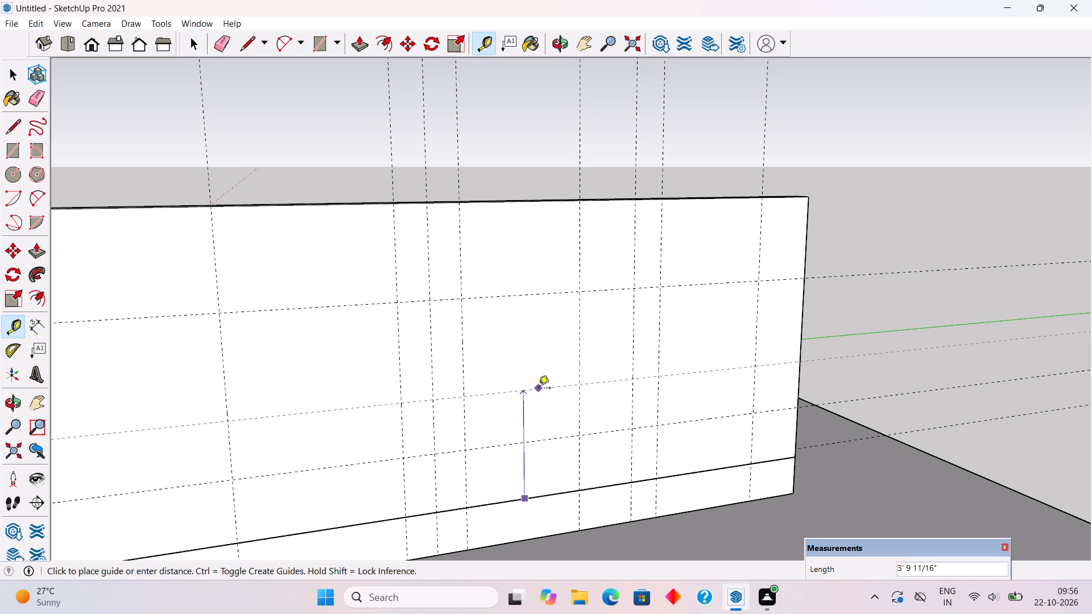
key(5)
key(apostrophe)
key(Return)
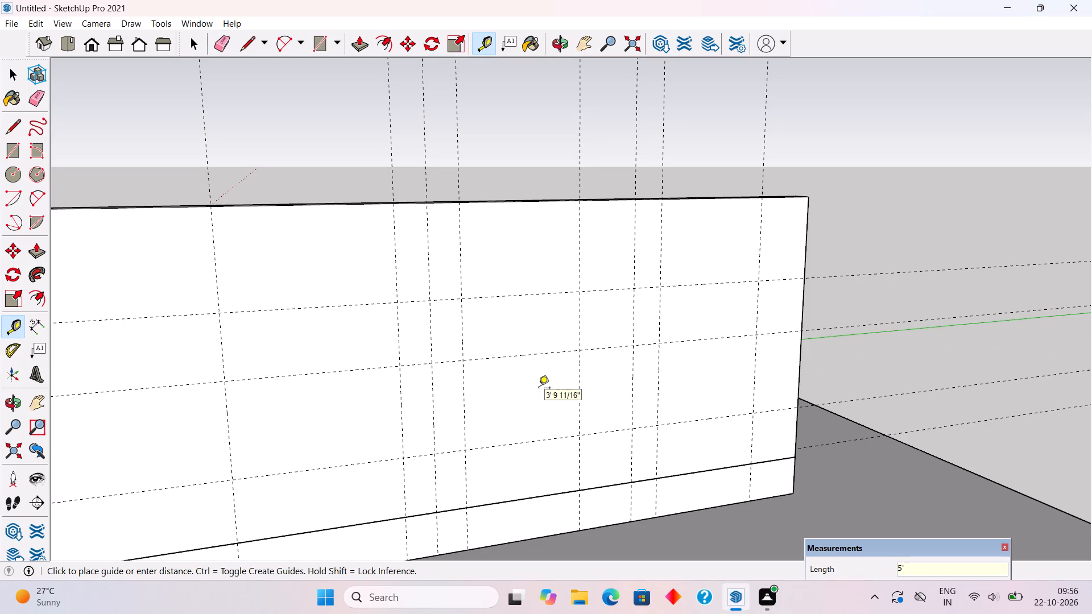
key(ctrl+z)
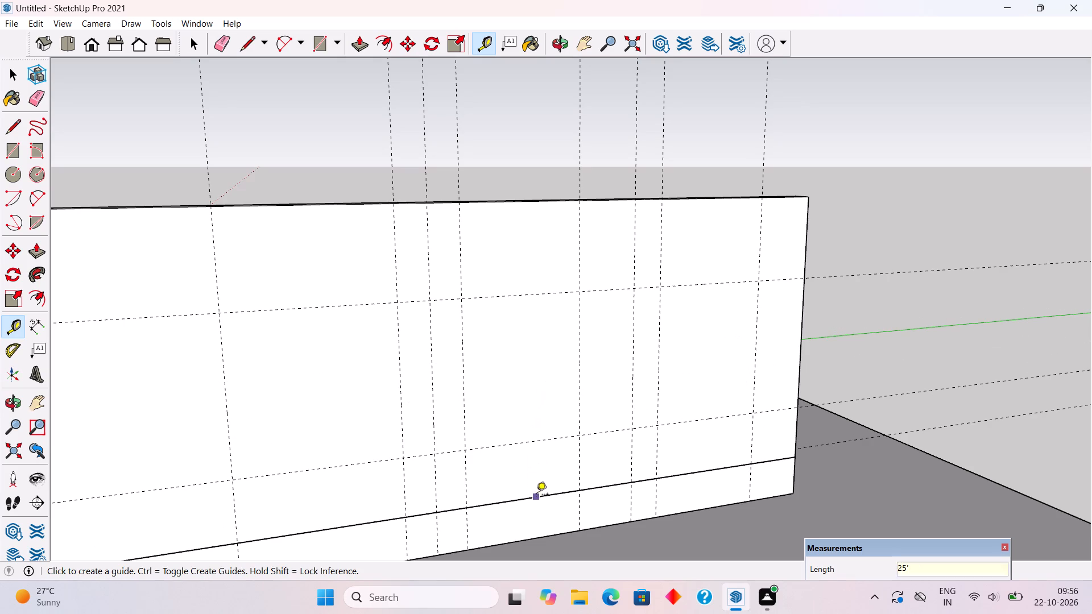
Place a horizontal guide 3' above the wall's bottom edge.
click(537, 499)
text(3')
key(Return)
key(space)
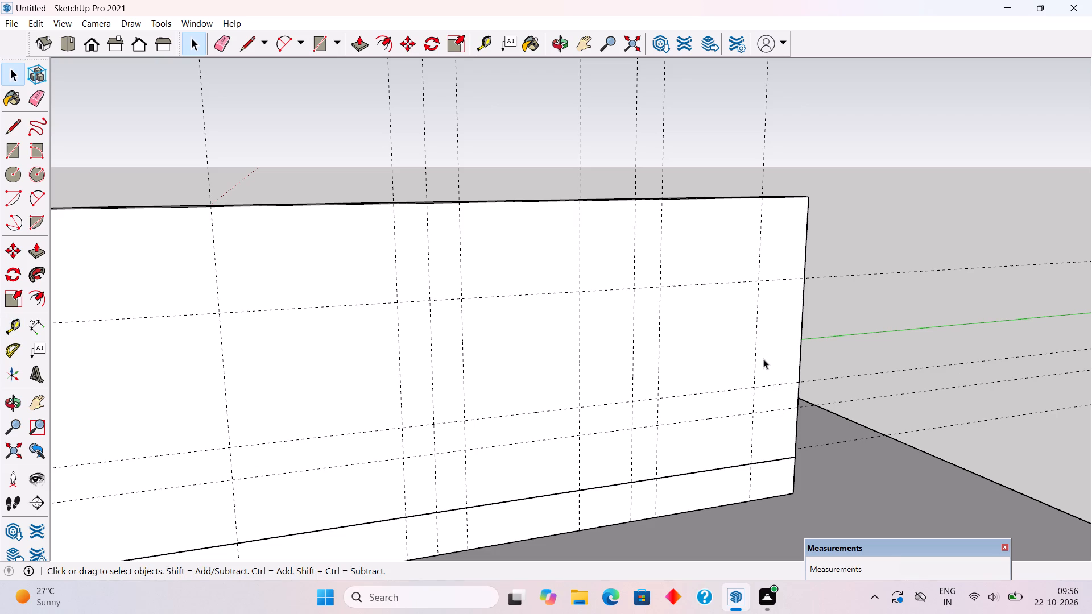
Draw three window rectangles on the wall face along the guides: 5' × 5' toward each end and 4' × 4' between them.
middle_drag(753, 383, 769, 350)
triple_click(725, 334)
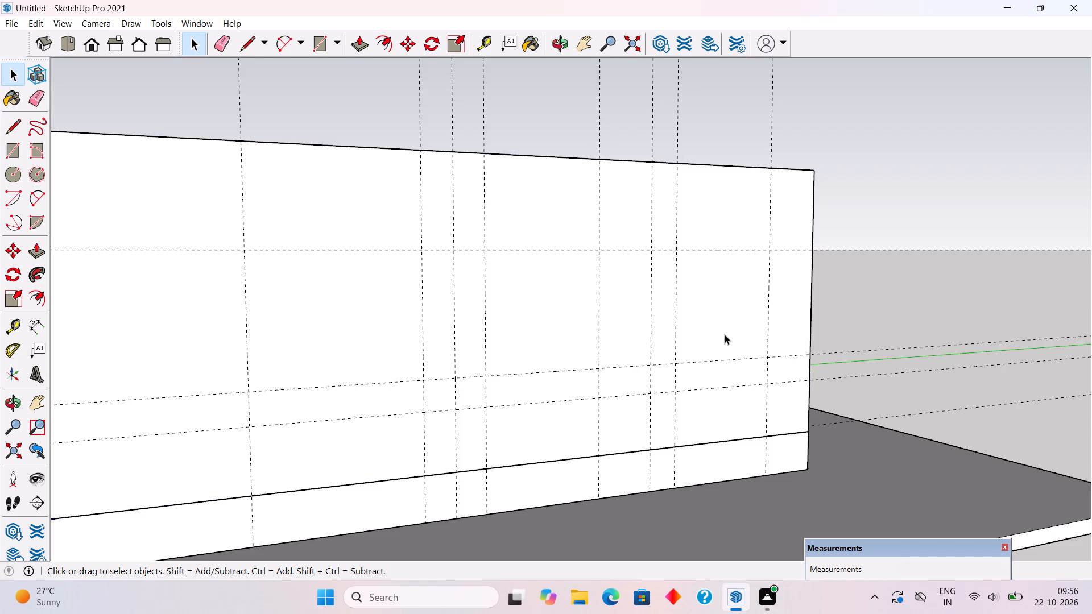
key(r)
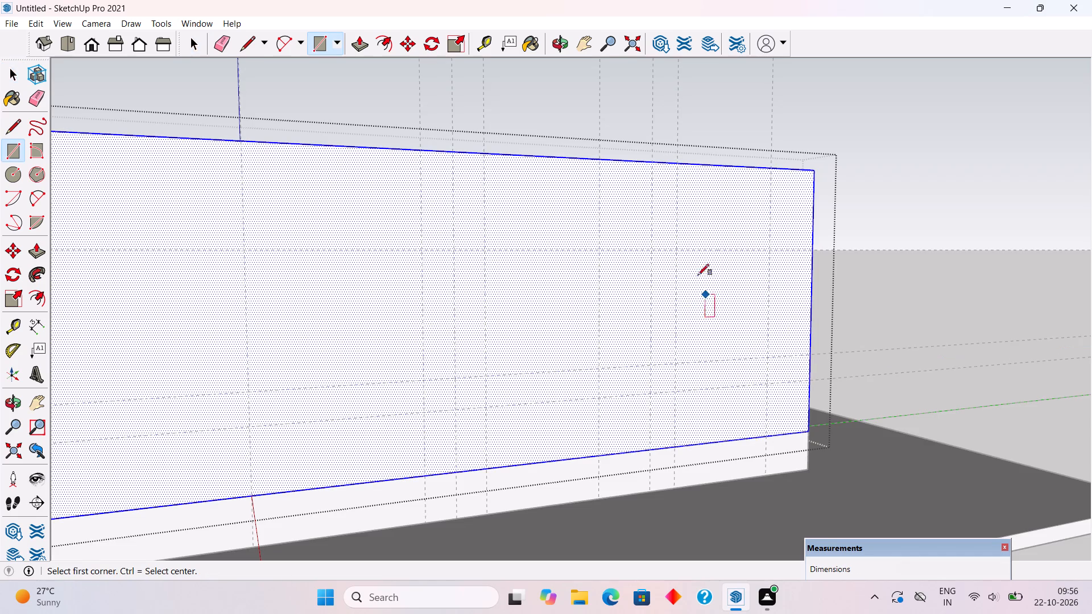
click(654, 253)
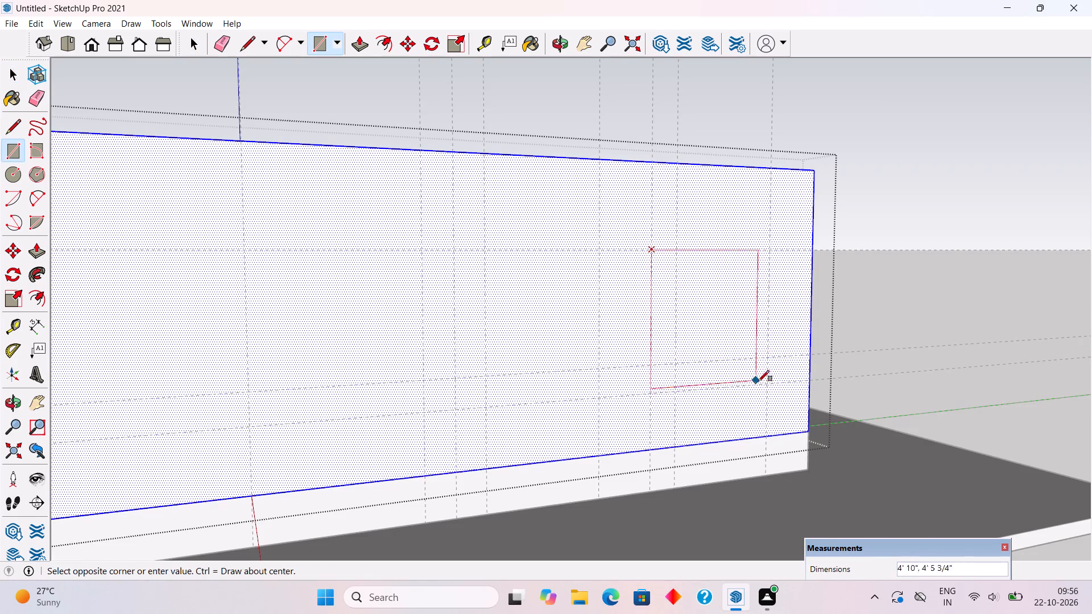
click(769, 386)
scroll(760, 370, down, 2)
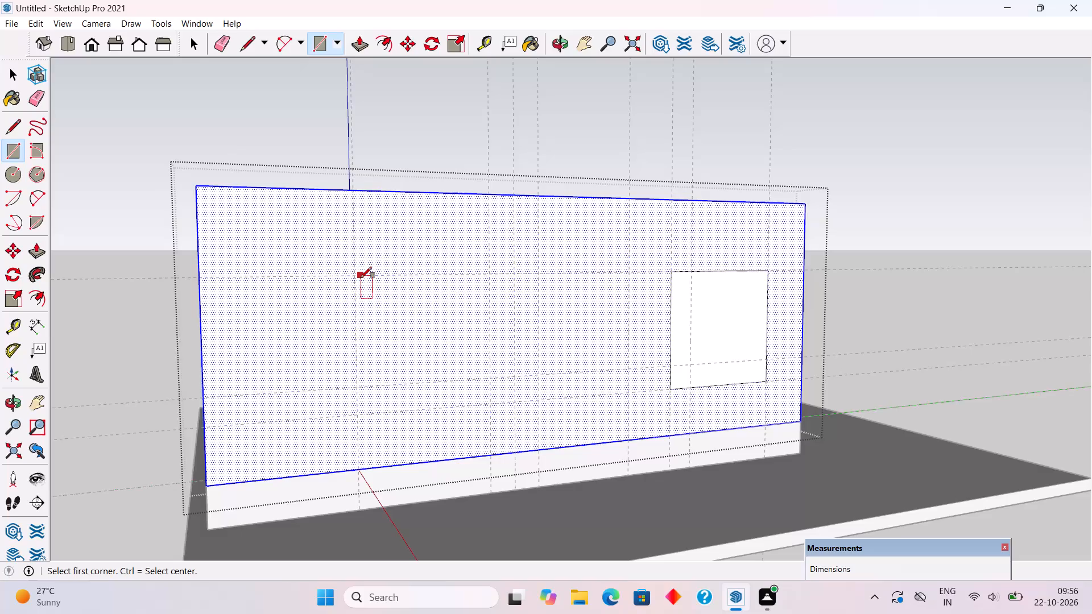
click(358, 277)
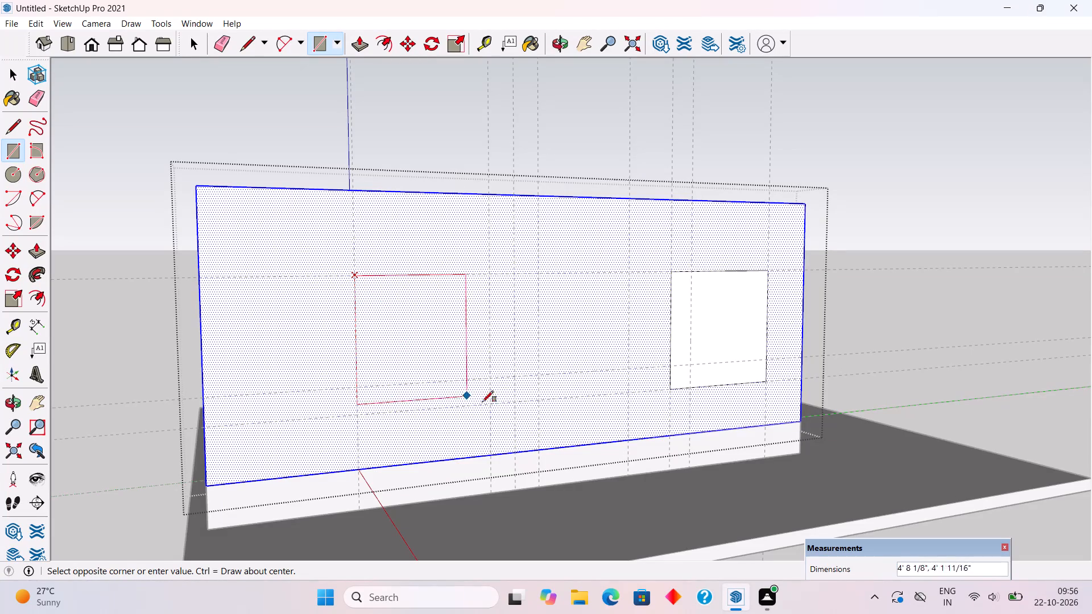
click(493, 404)
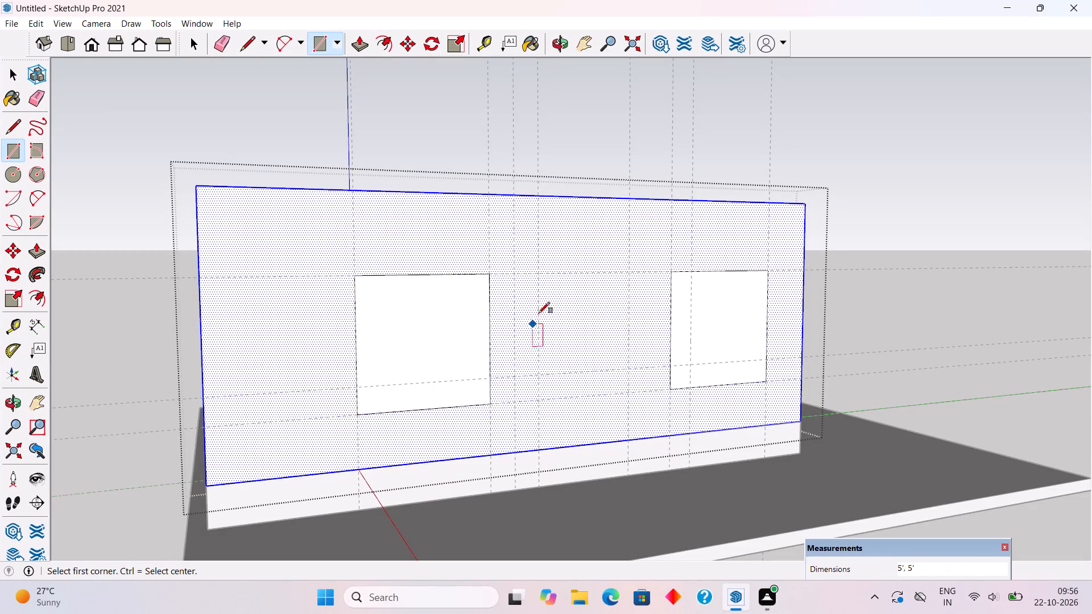
click(541, 272)
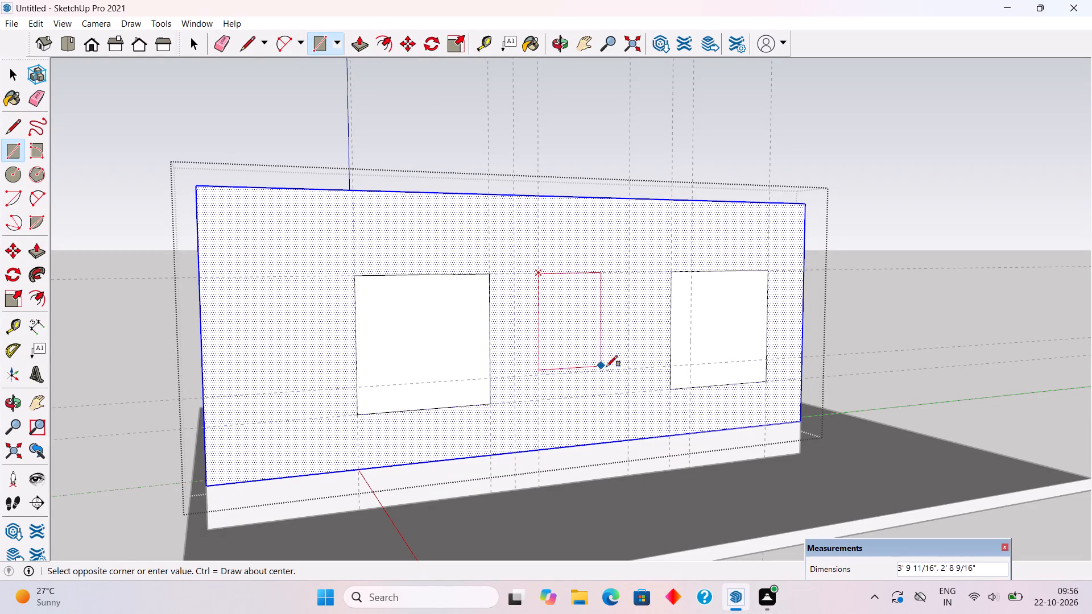
click(629, 367)
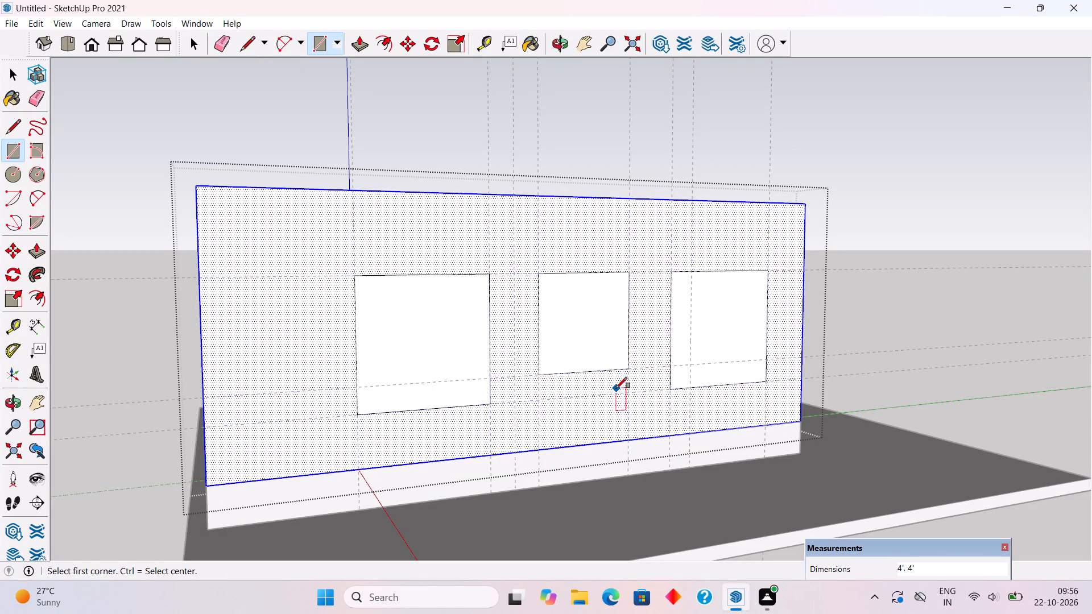
Push all three window rectangles 9" through the wall to cut the openings.
key(p)
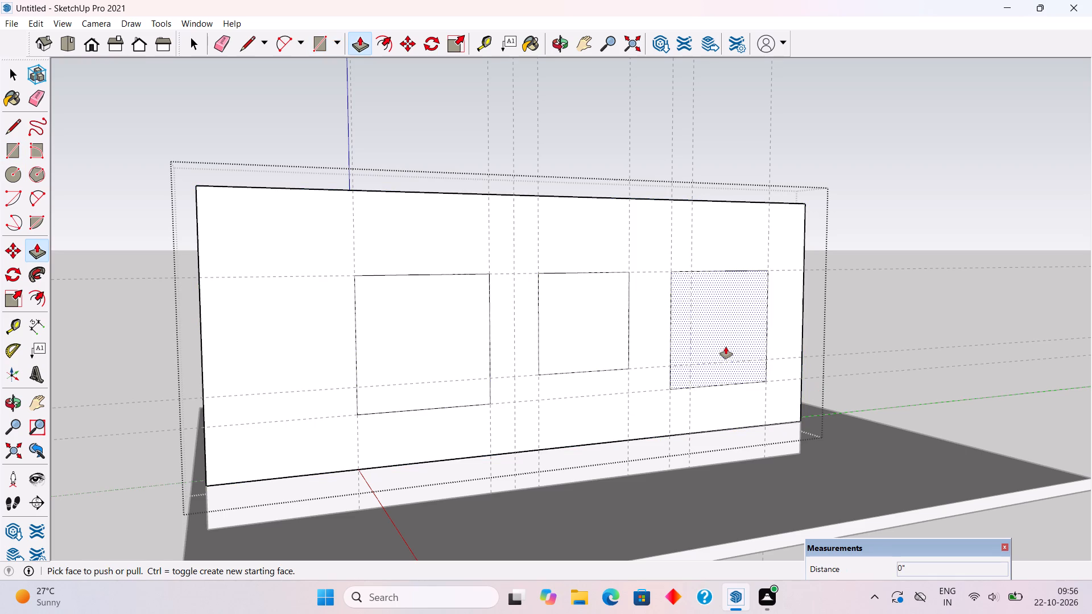
drag(726, 347, 696, 312)
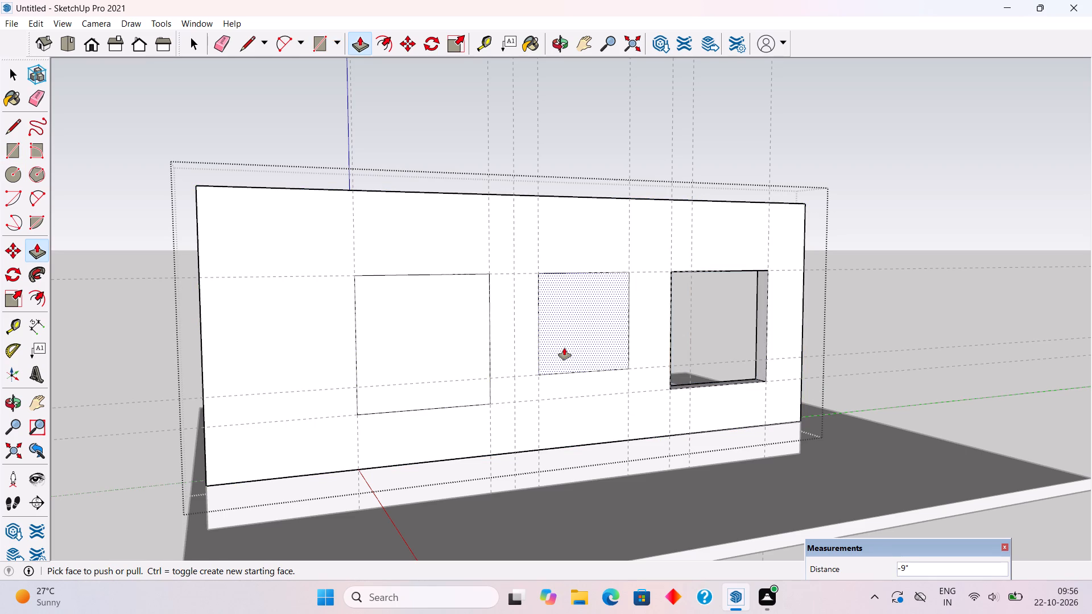
drag(564, 348, 537, 317)
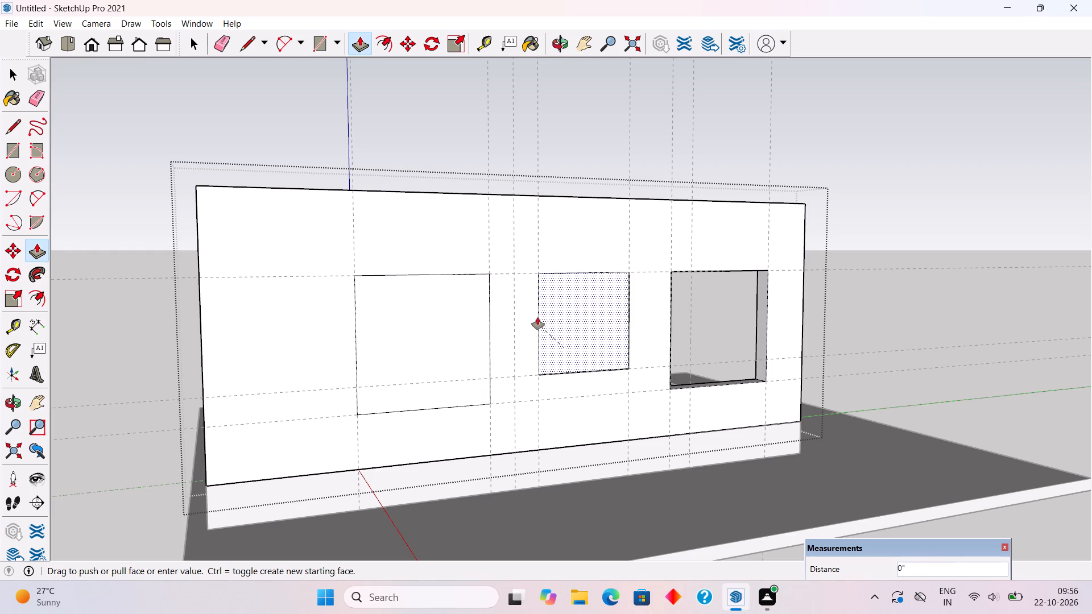
drag(537, 317, 554, 314)
drag(460, 376, 459, 363)
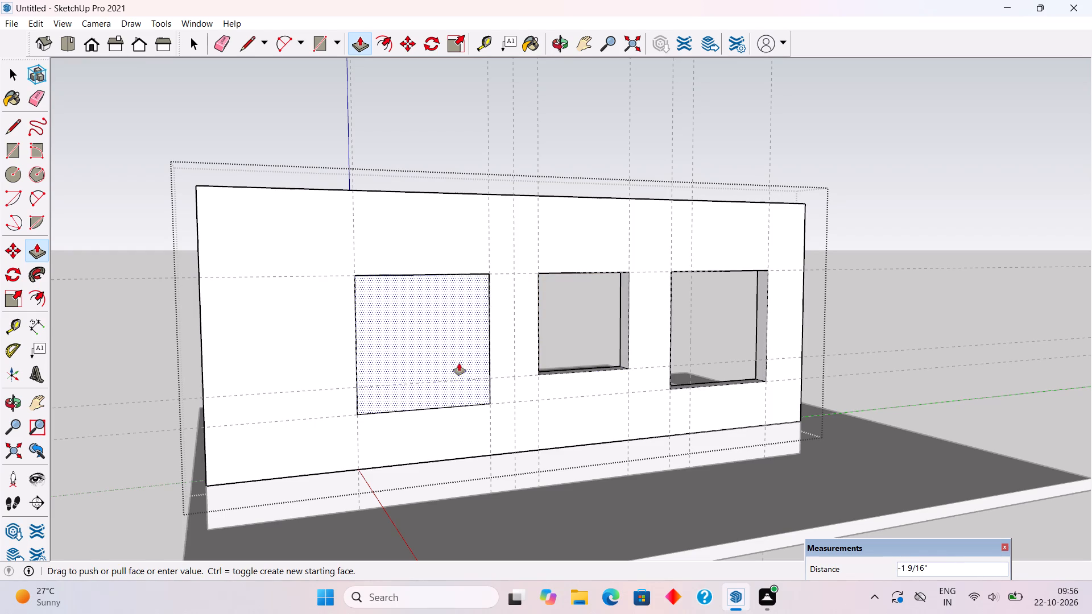
drag(459, 363, 402, 331)
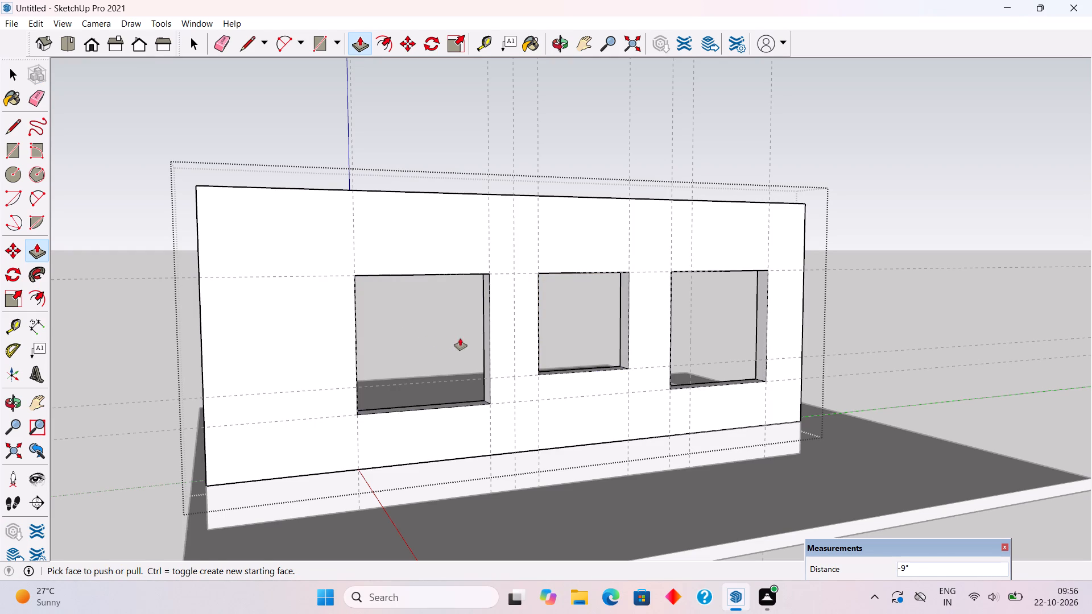
key(space)
click(456, 119)
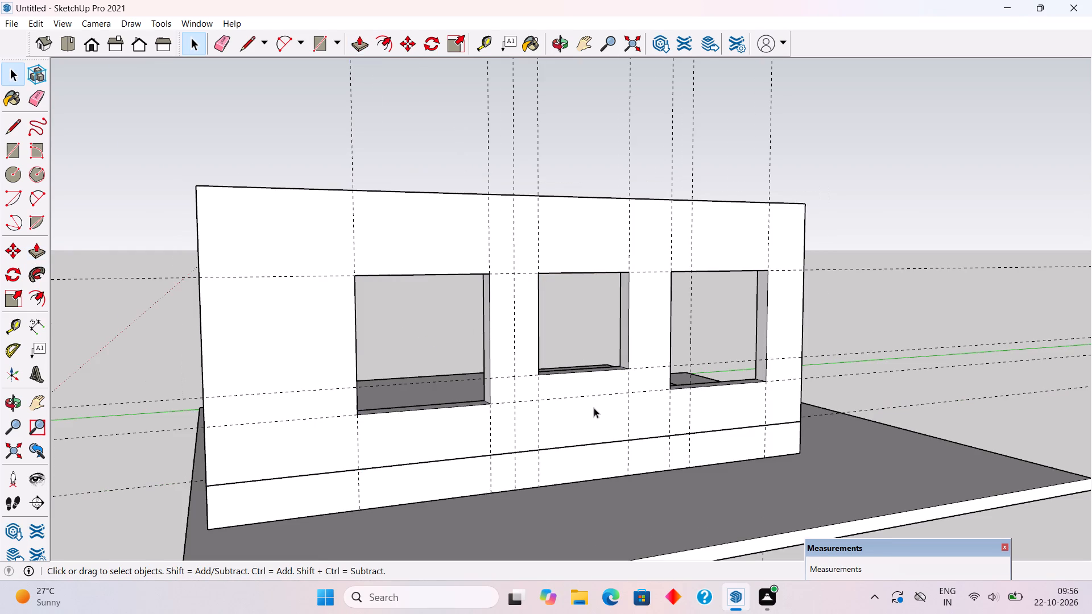
Draw a 5' × 5' rectangle over the window opening farthest from the origin.
scroll(594, 408, down, 3)
middle_drag(587, 428, 479, 430)
scroll(254, 358, up, 3)
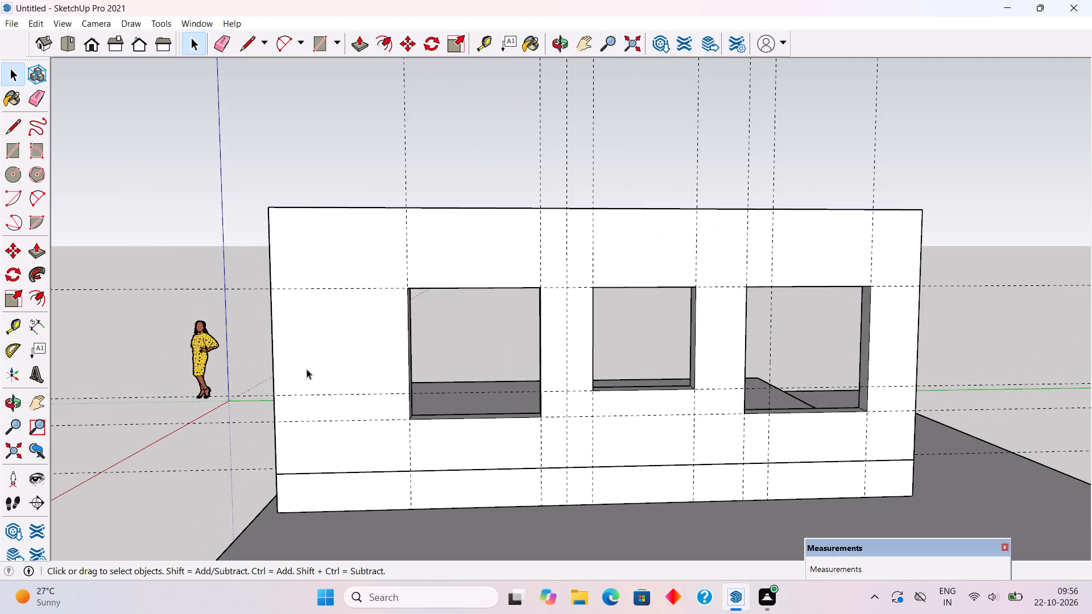
scroll(313, 374, up, 2)
scroll(665, 514, down, 1)
middle_drag(675, 482, 613, 431)
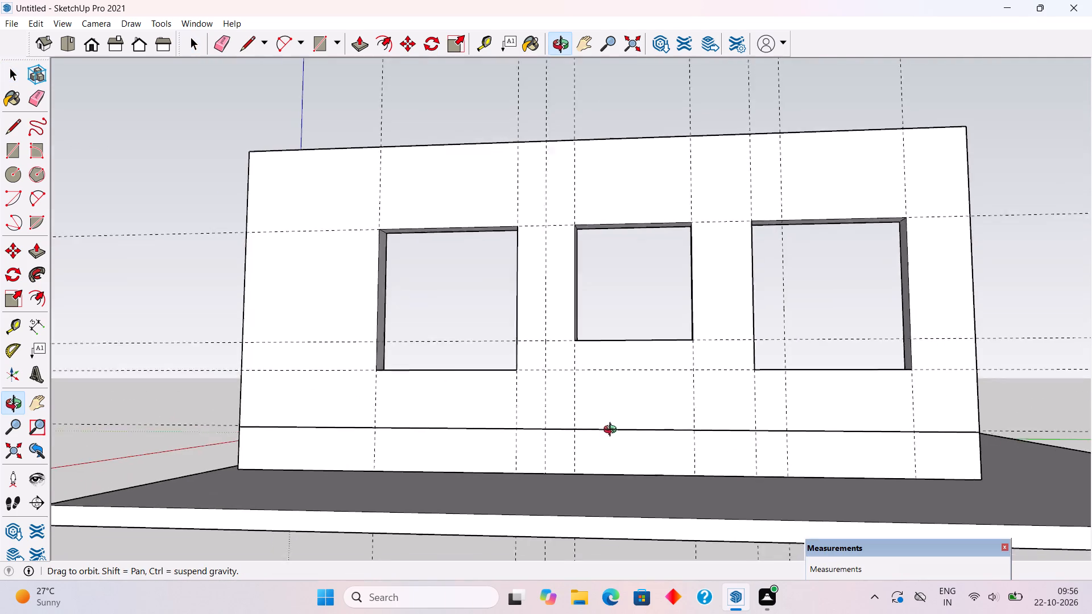
middle_drag(613, 431, 679, 450)
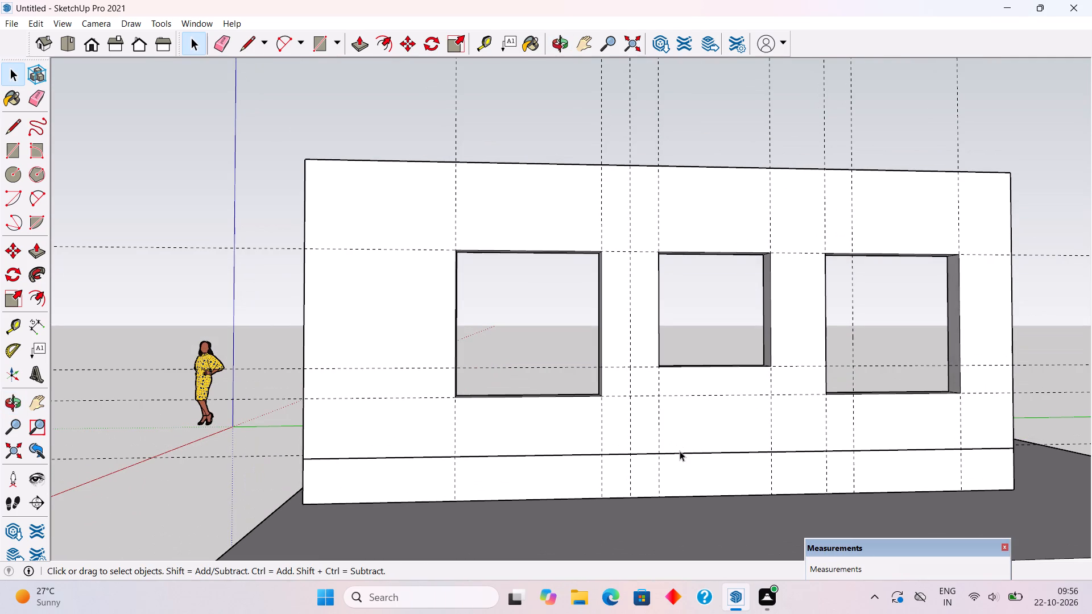
key(r)
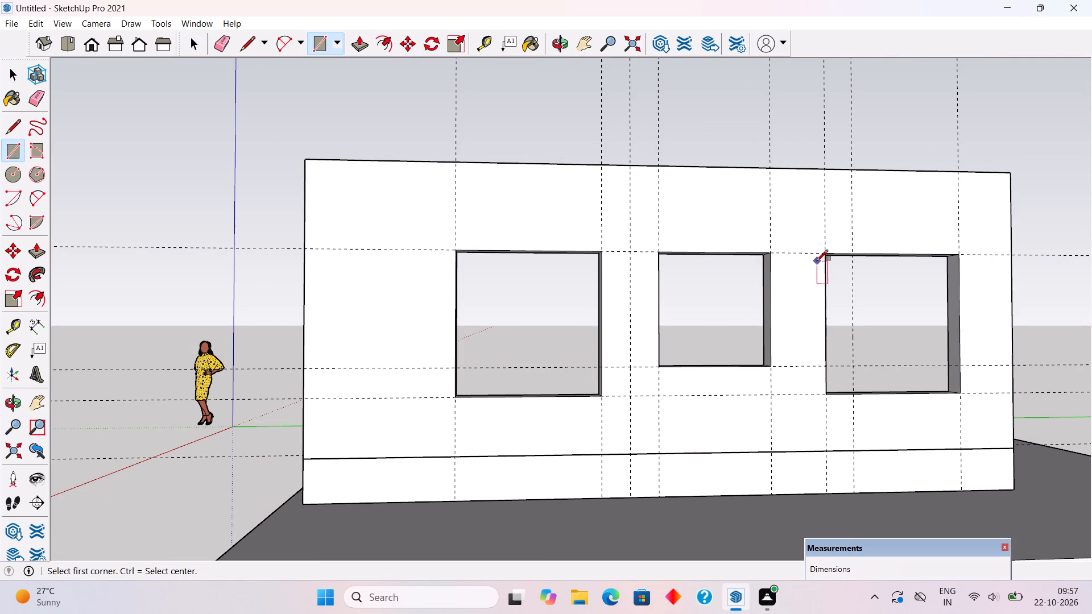
click(825, 254)
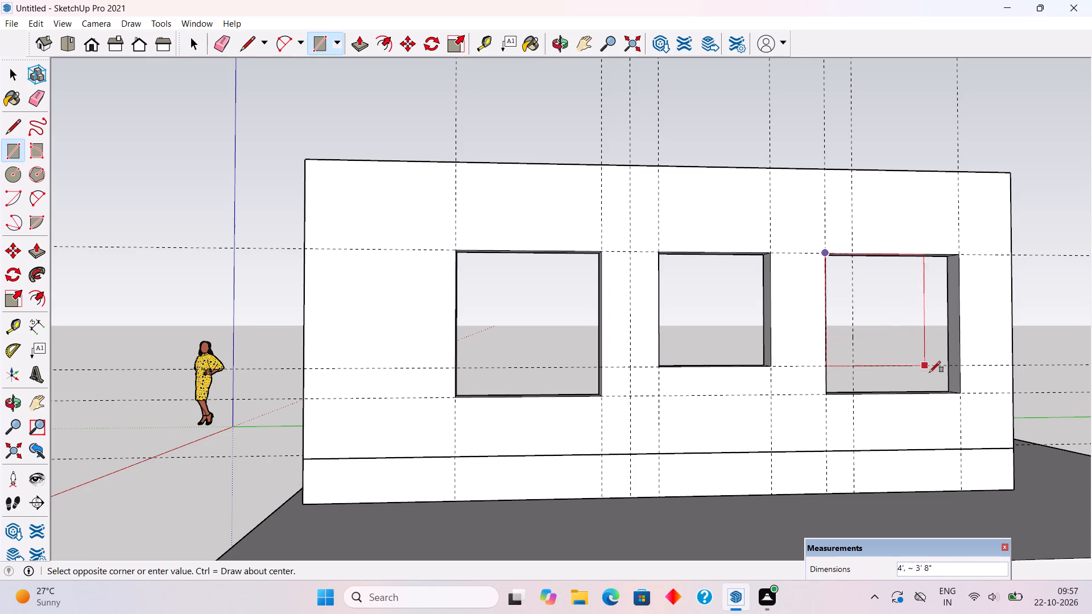
click(960, 391)
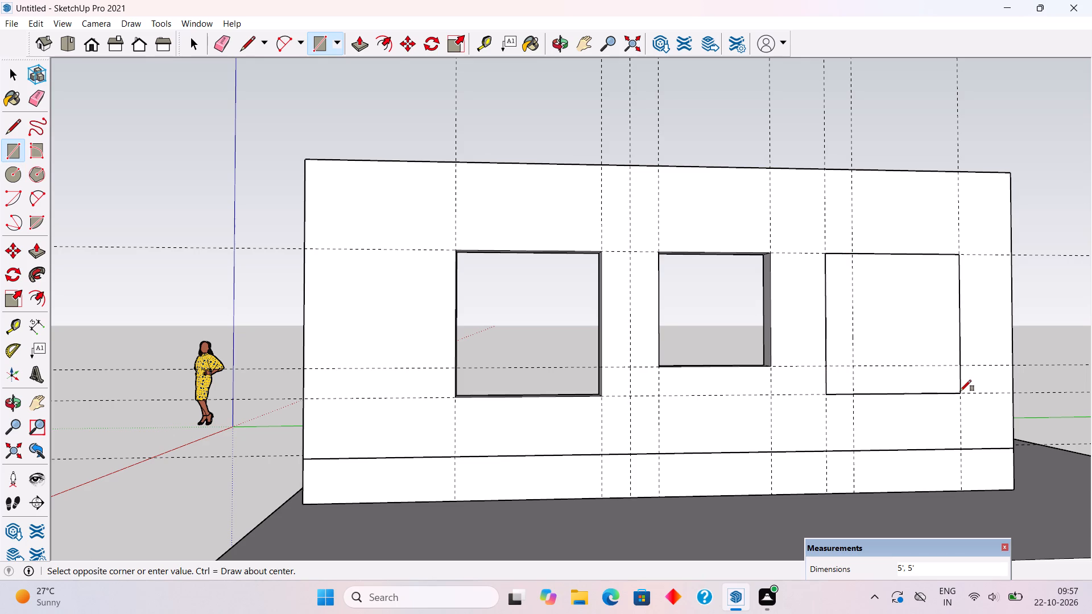
Offset the new rectangle's outline 6" outward.
key(f)
click(920, 381)
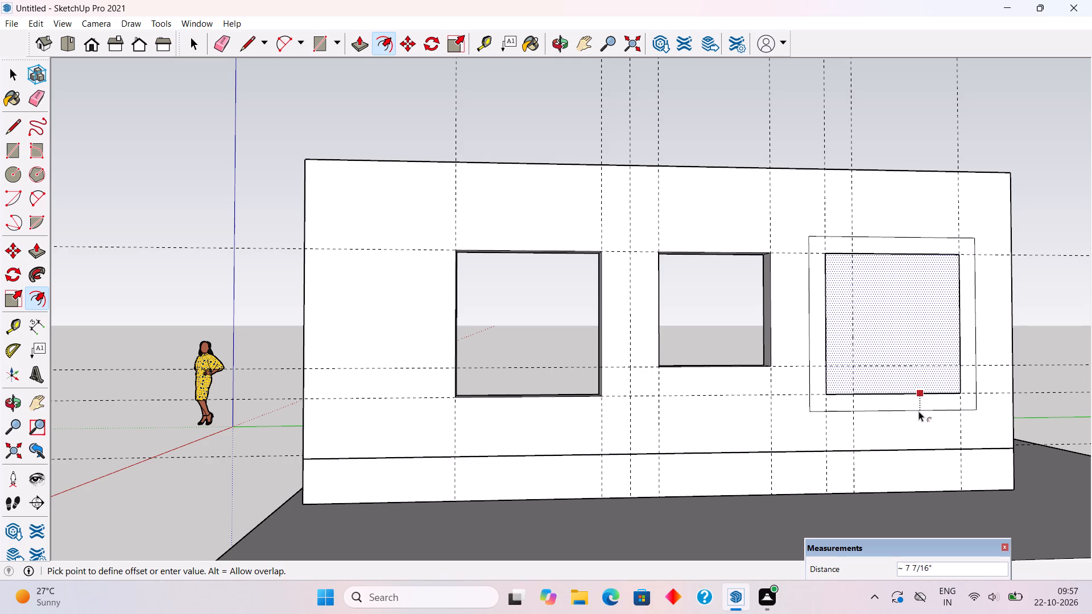
text(6")
key(Return)
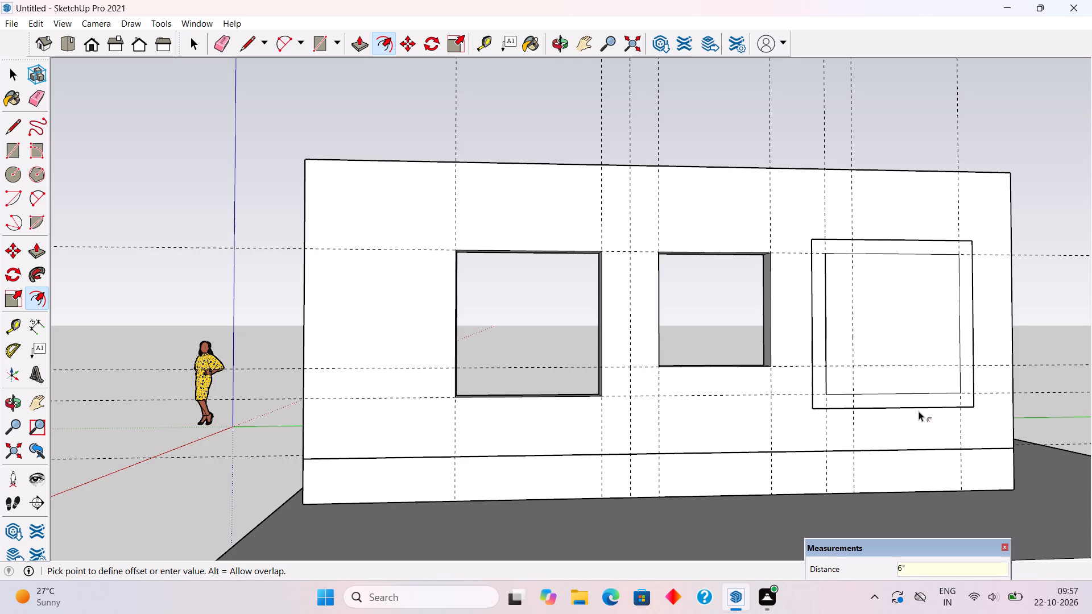
Delete the face filling the window opening farthest from the origin and pull its surrounding border out 6".
key(space)
click(908, 352)
key(Delete)
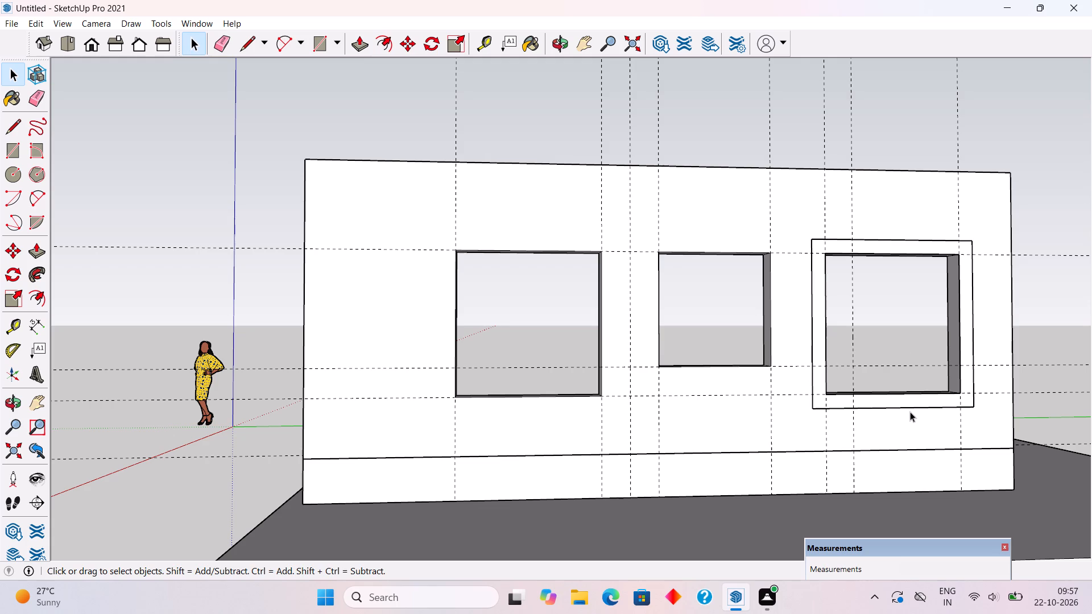
key(p)
click(928, 397)
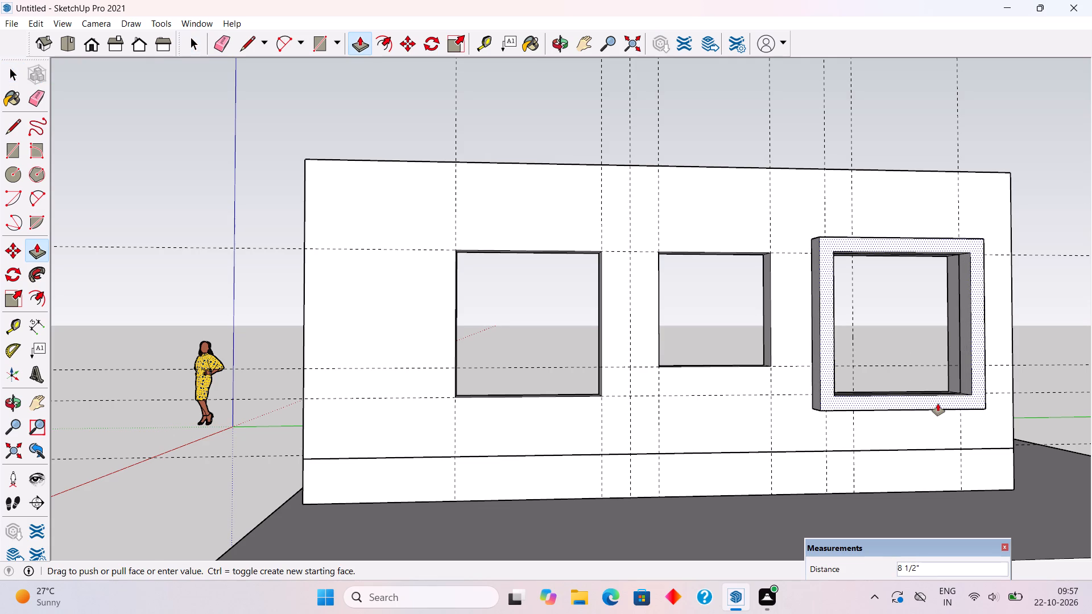
text(6")
key(Return)
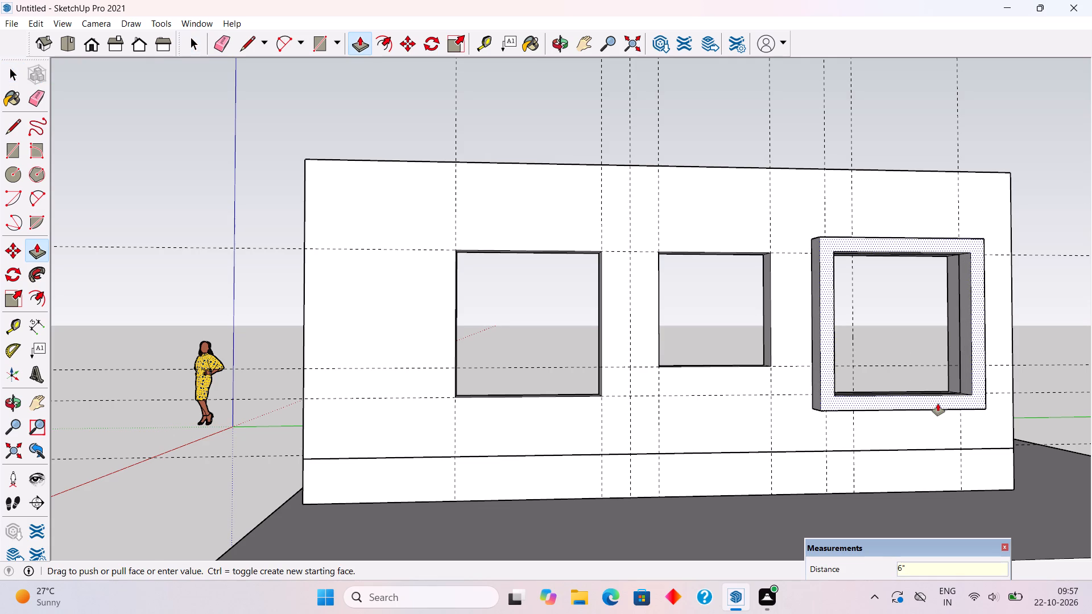
key(space)
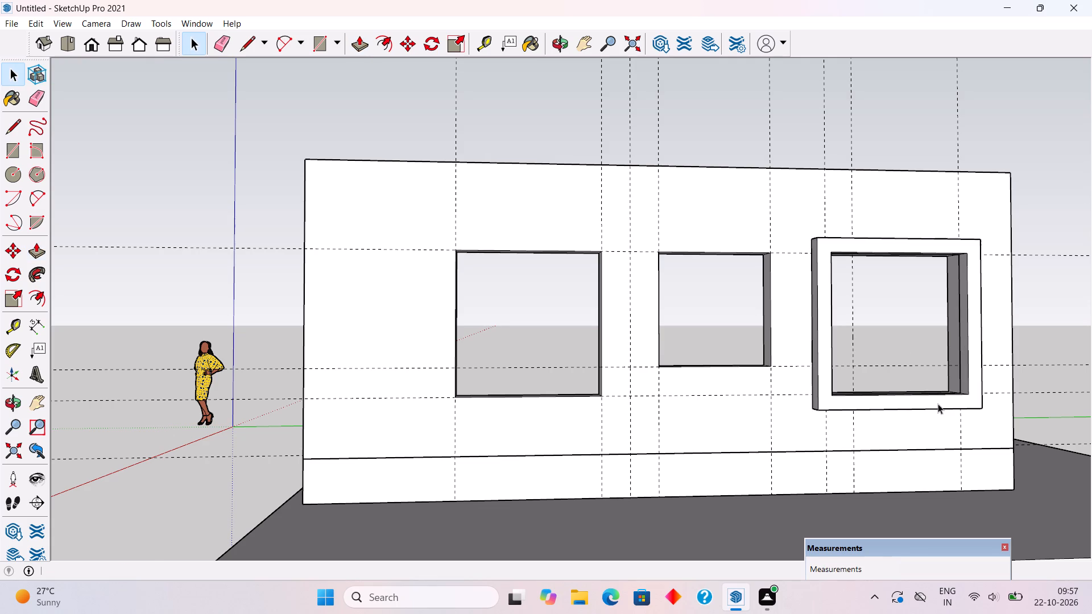
Make a group from the whole frame of the window farthest from the origin.
triple_click(938, 404)
right_click(938, 404)
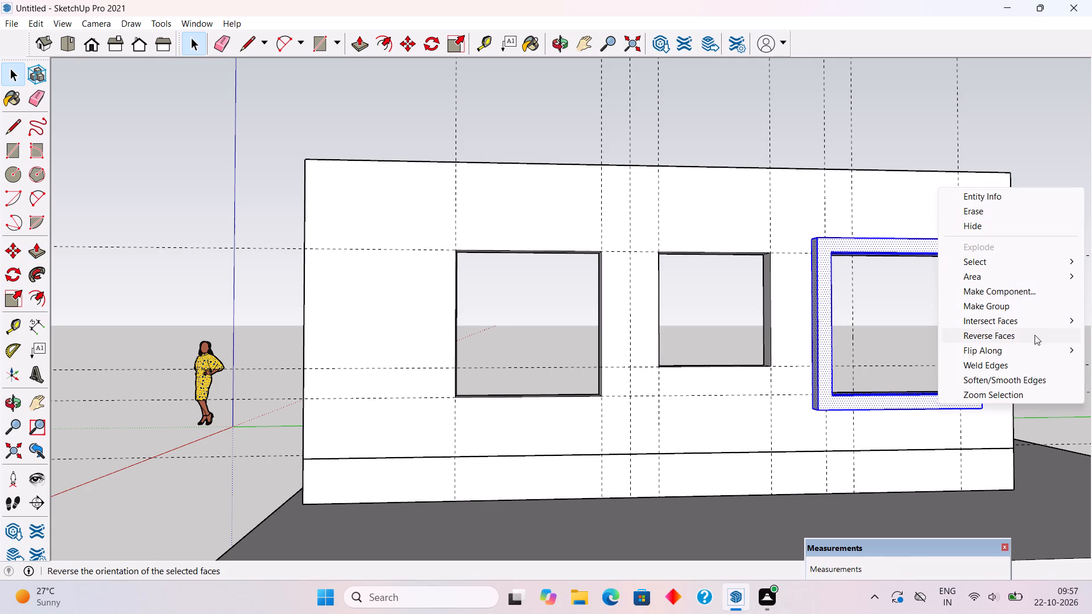
click(1029, 302)
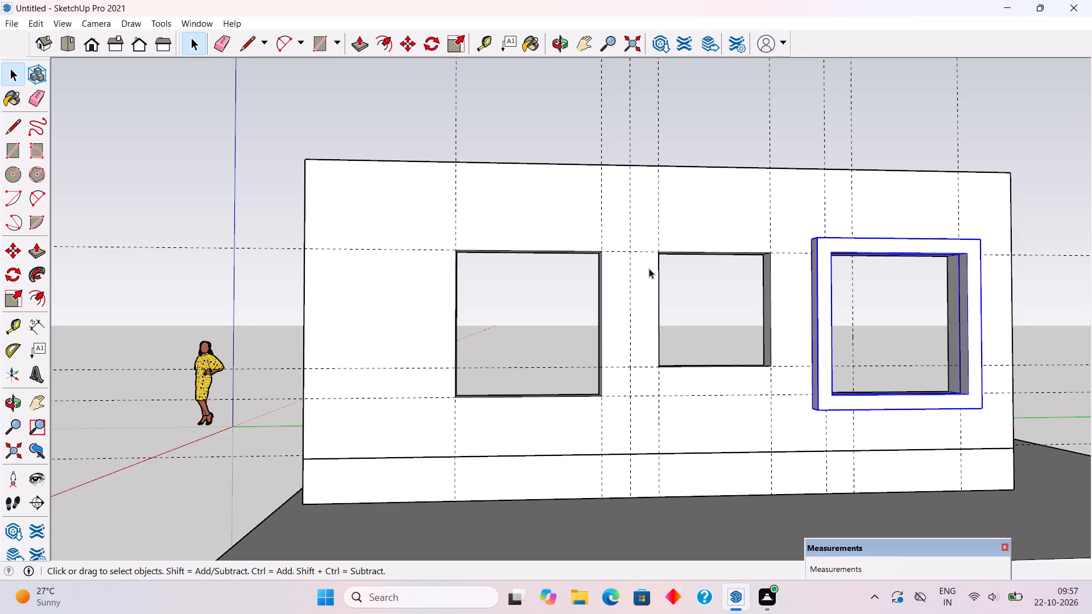
Draw a 4' × 4' rectangle over the middle window opening and offset its outline 6" outward.
key(r)
click(663, 251)
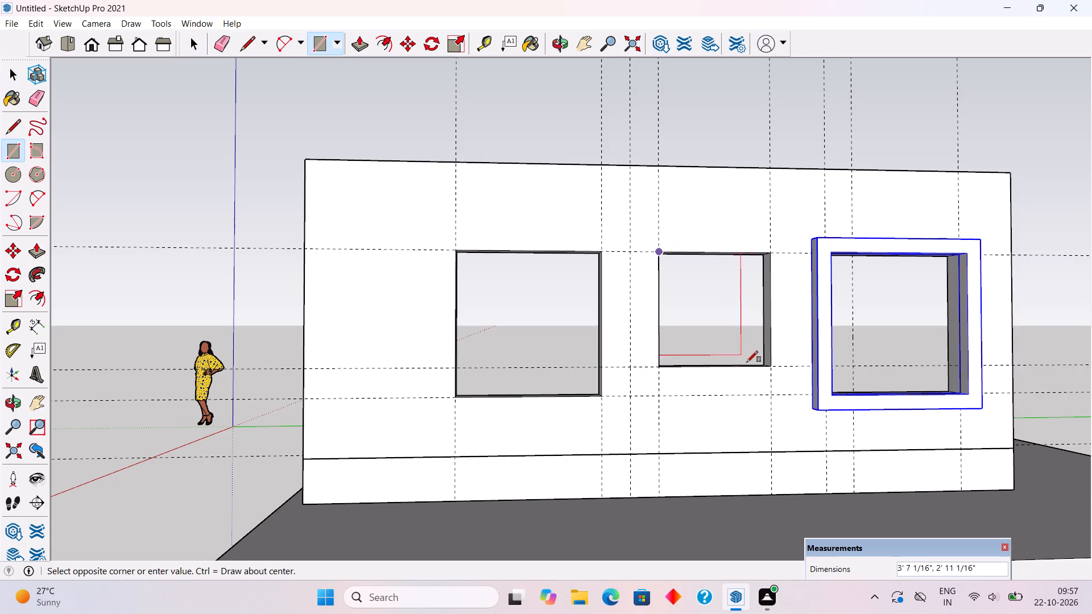
click(770, 366)
key(f)
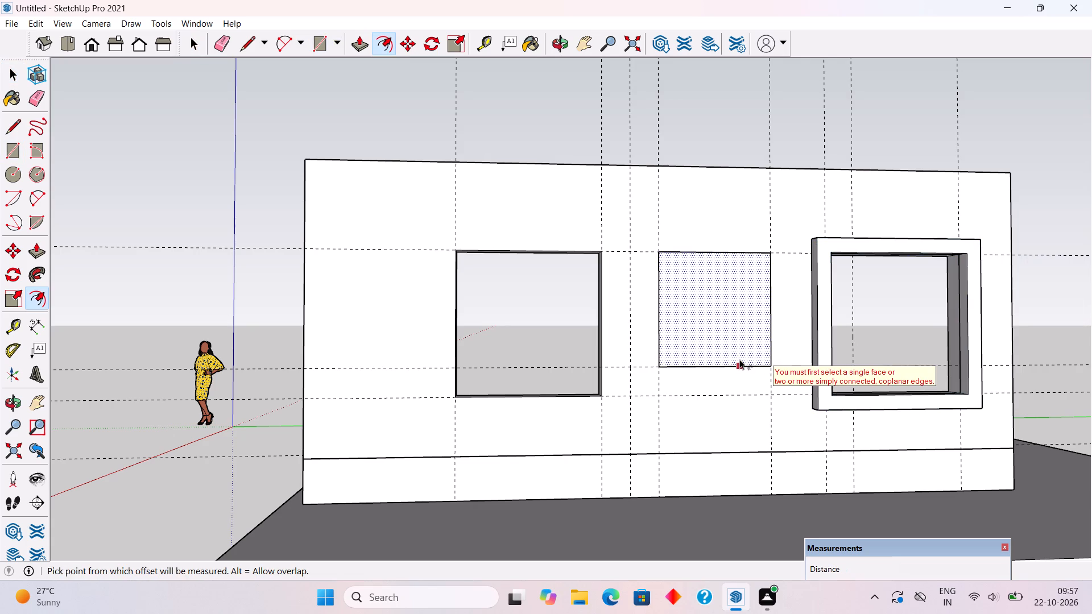
click(739, 359)
text(6")
key(Return)
Delete the face filling the middle window opening and pull its surrounding border out 5".
key(space)
click(695, 324)
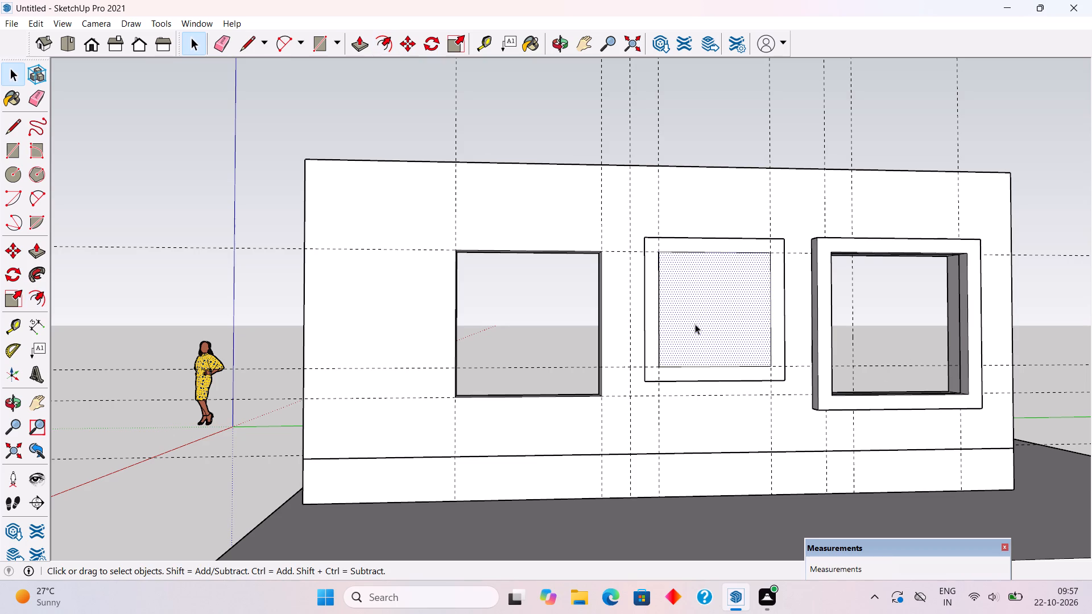
key(Delete)
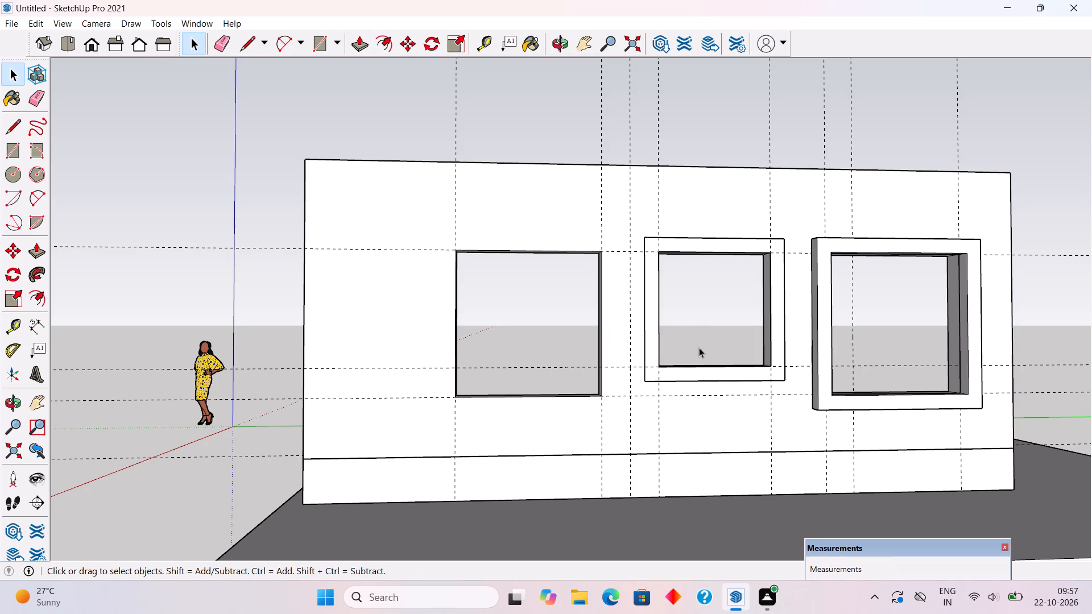
key(p)
click(722, 371)
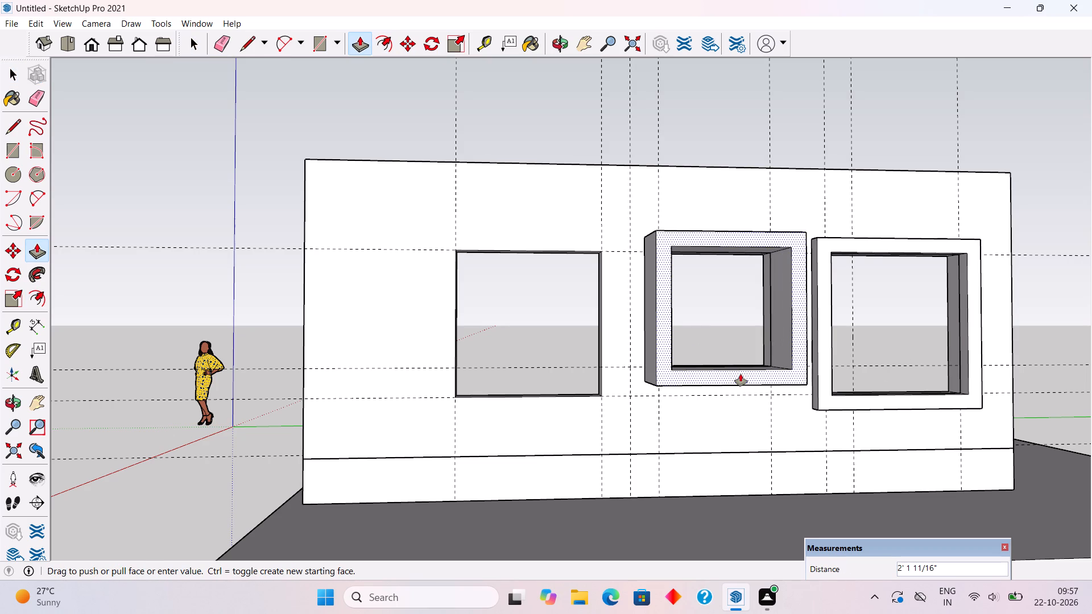
text(5")
key(Return)
key(space)
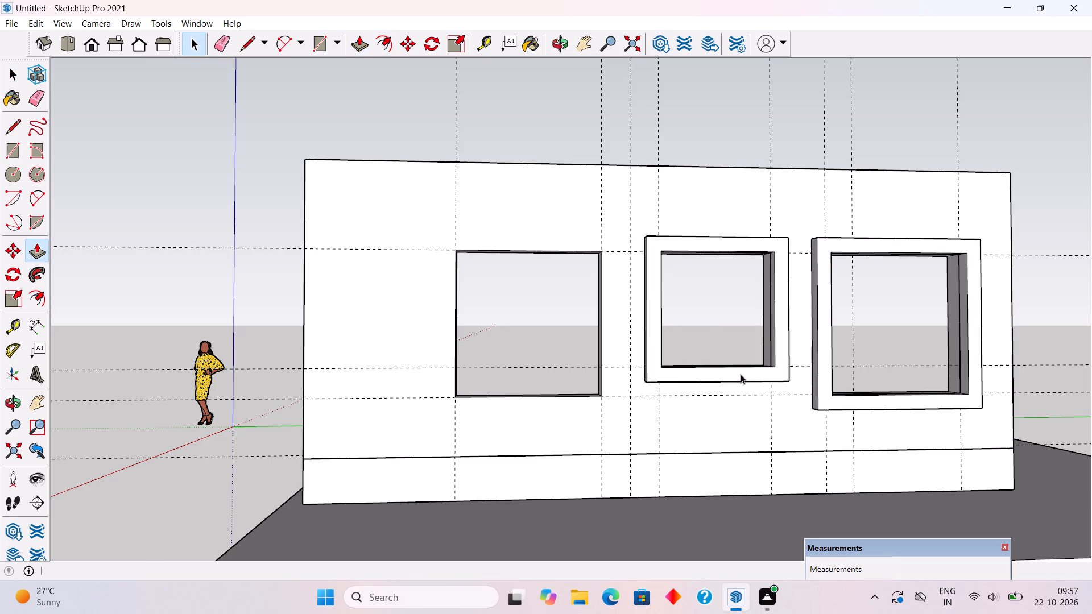
Make a group from the whole frame of the middle window.
triple_click(741, 374)
right_click(741, 374)
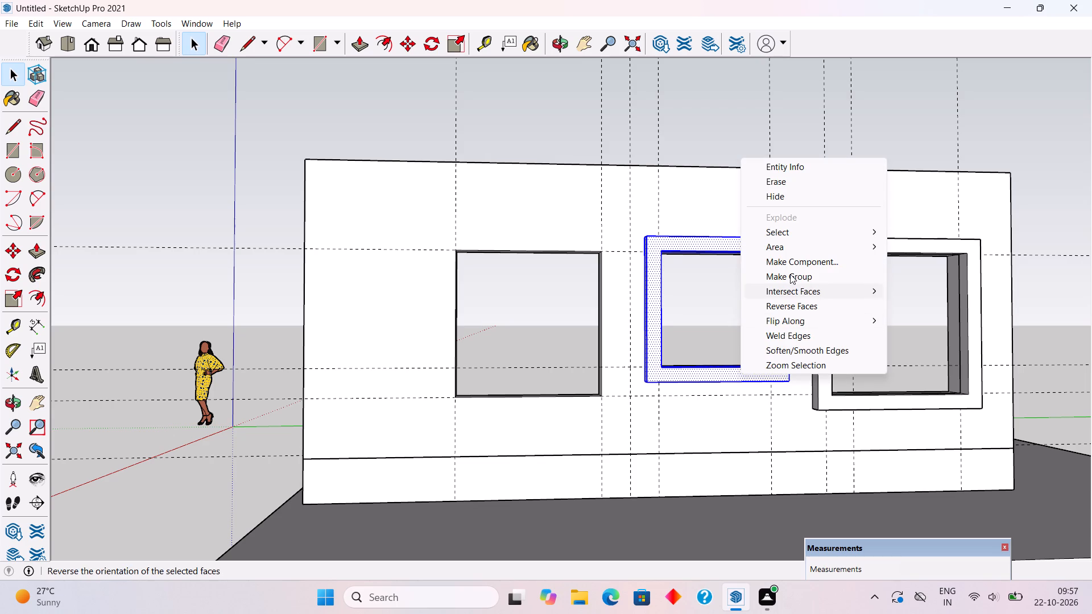
click(790, 274)
click(727, 312)
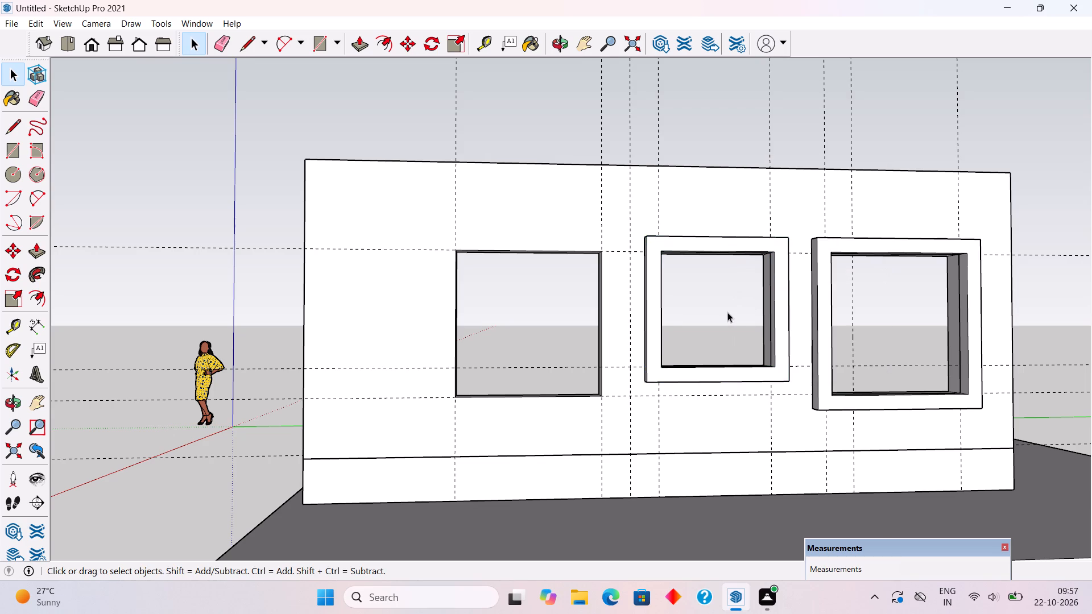
Draw a 5' × 5' rectangle over the window opening nearest the origin and offset its outline 6" outward.
scroll(754, 313, down, 1)
middle_drag(506, 352, 597, 395)
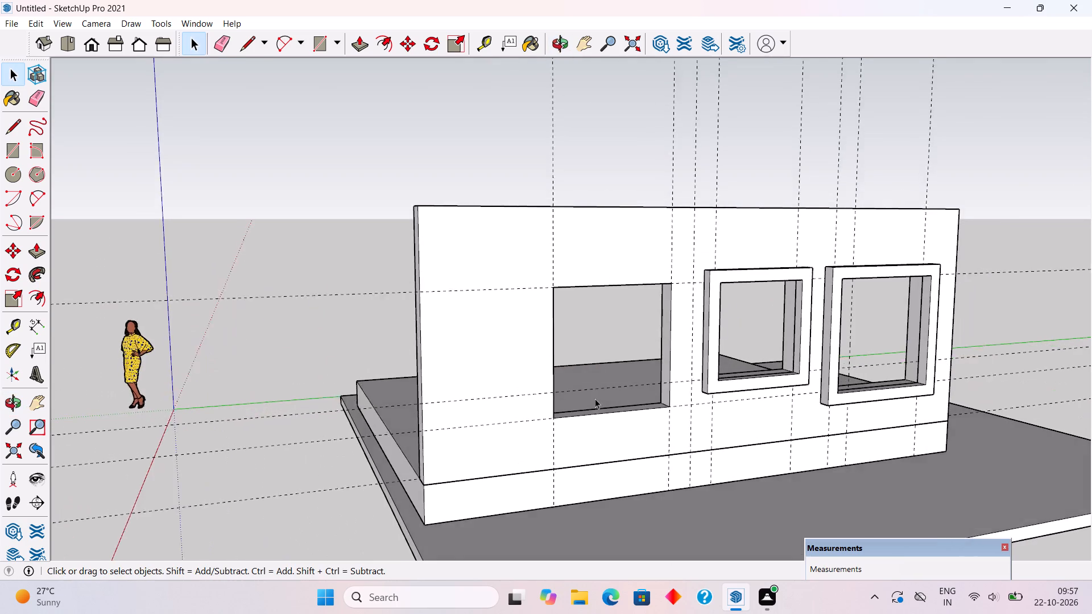
scroll(595, 399, up, 4)
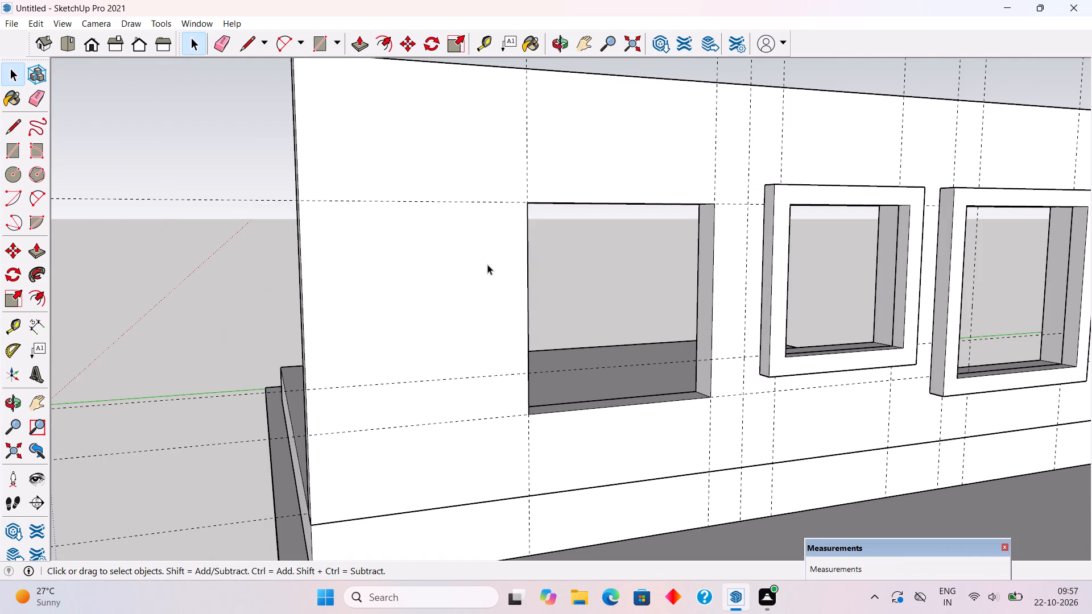
key(r)
click(527, 199)
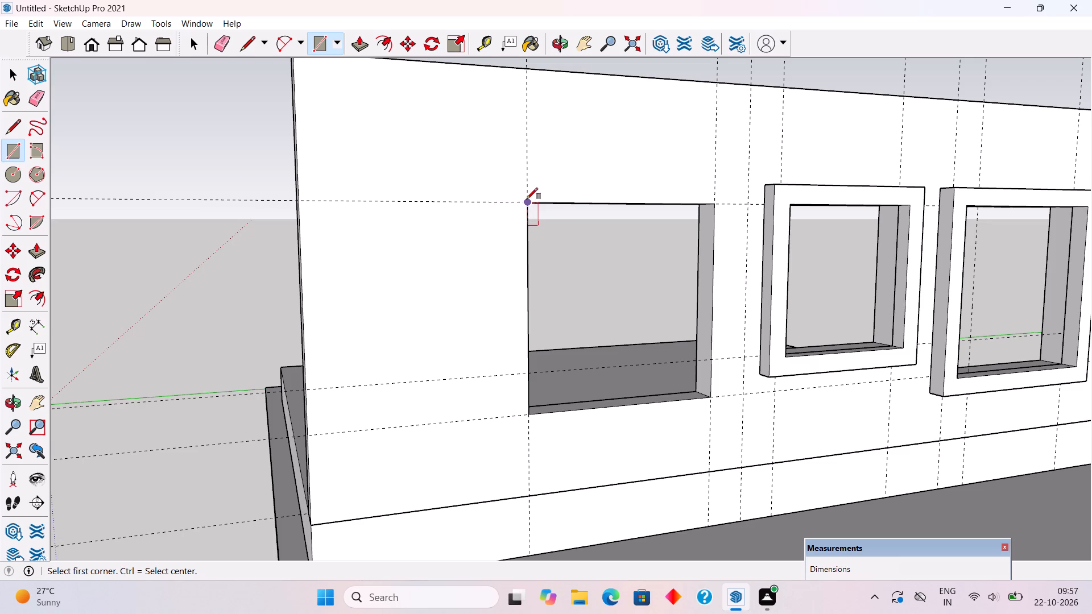
click(710, 399)
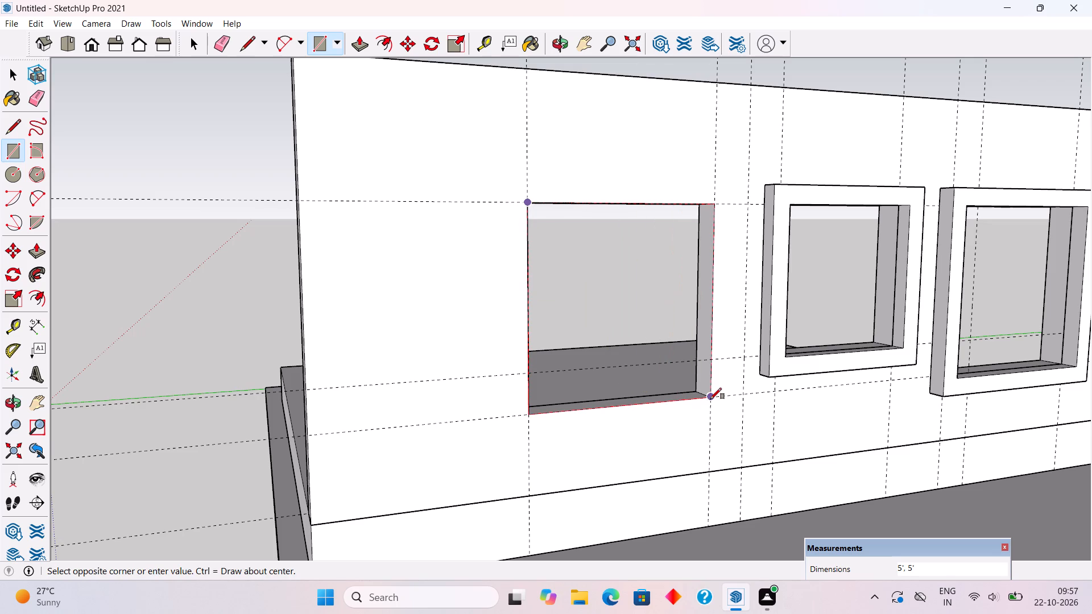
key(f)
click(676, 398)
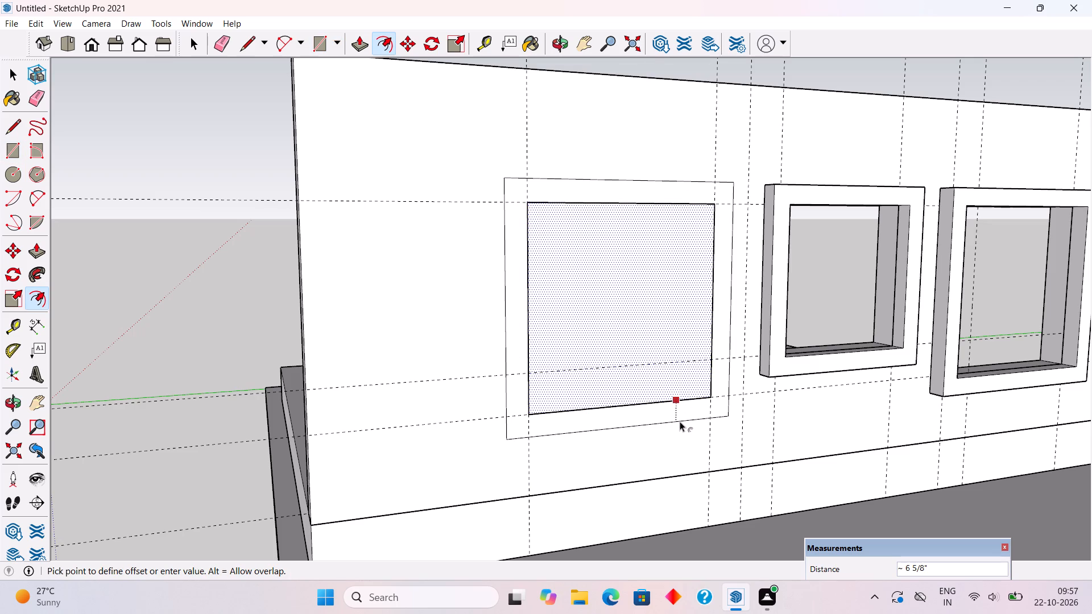
text(6")
key(Return)
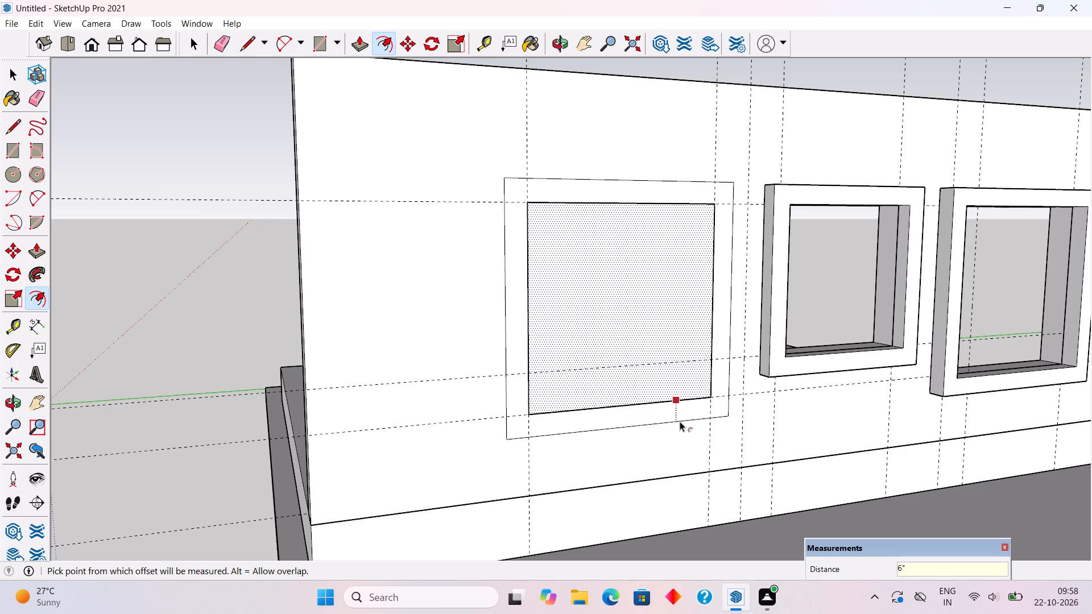
Delete the face filling the opening nearest the origin and pull its surrounding border out 6".
key(space)
click(703, 355)
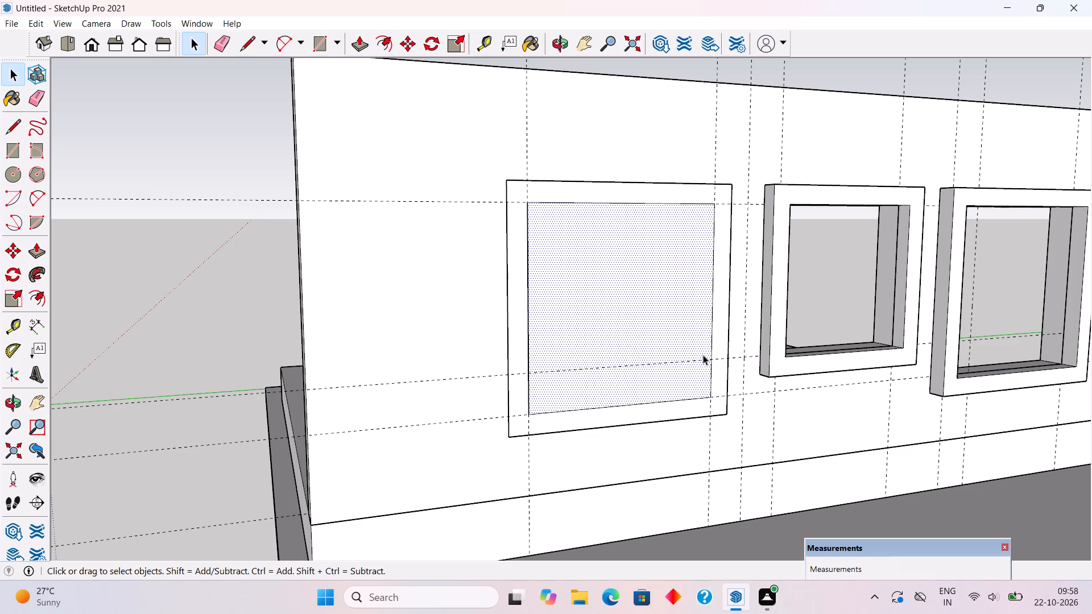
key(Delete)
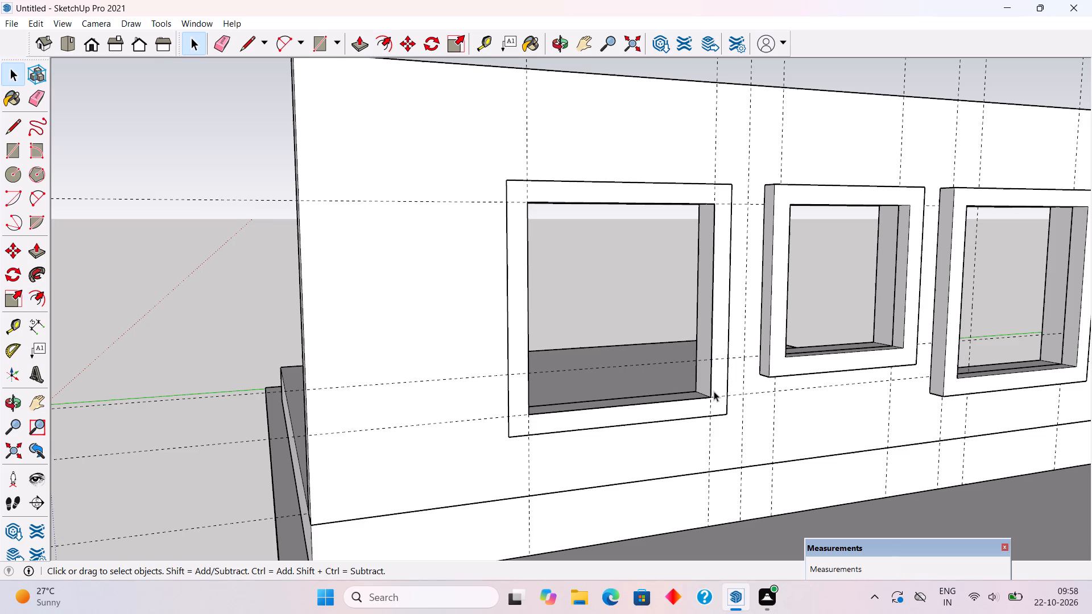
key(p)
click(717, 398)
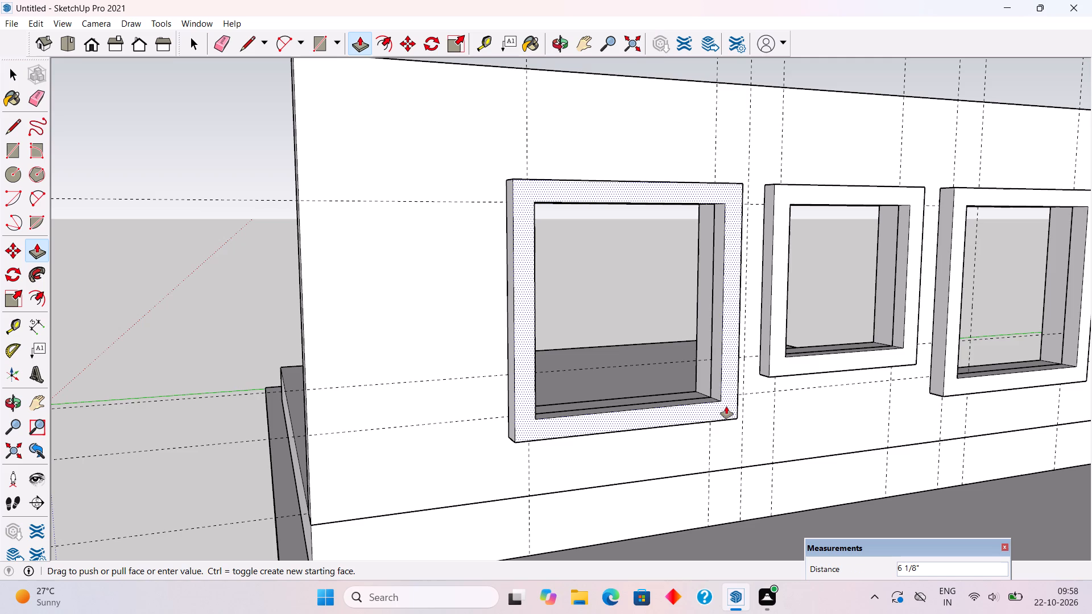
text(6")
key(Return)
key(space)
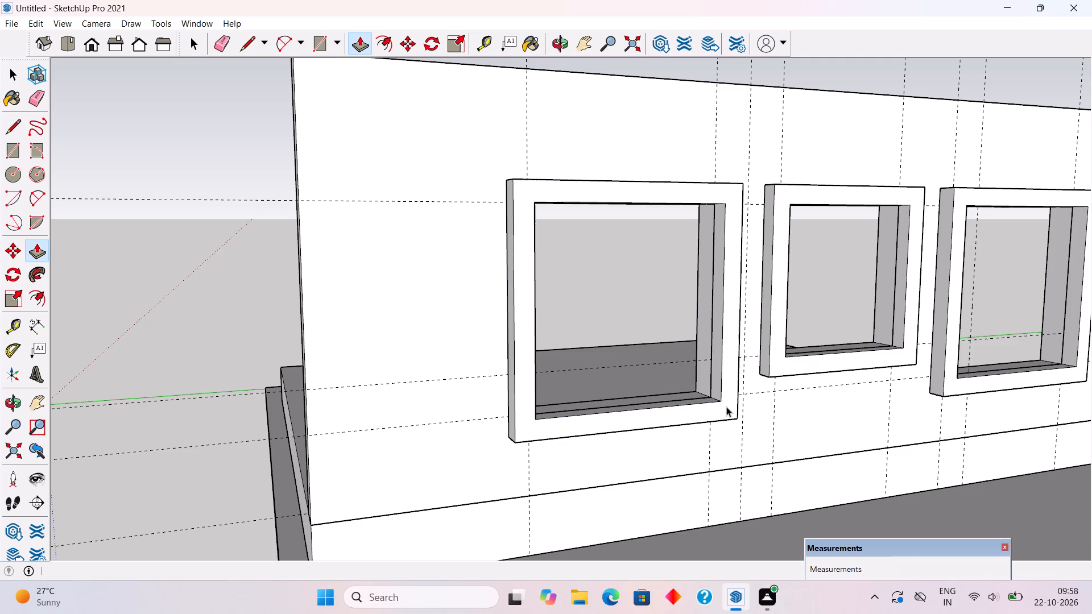
Make a group from the whole frame of the window nearest the origin.
triple_click(726, 406)
right_click(726, 406)
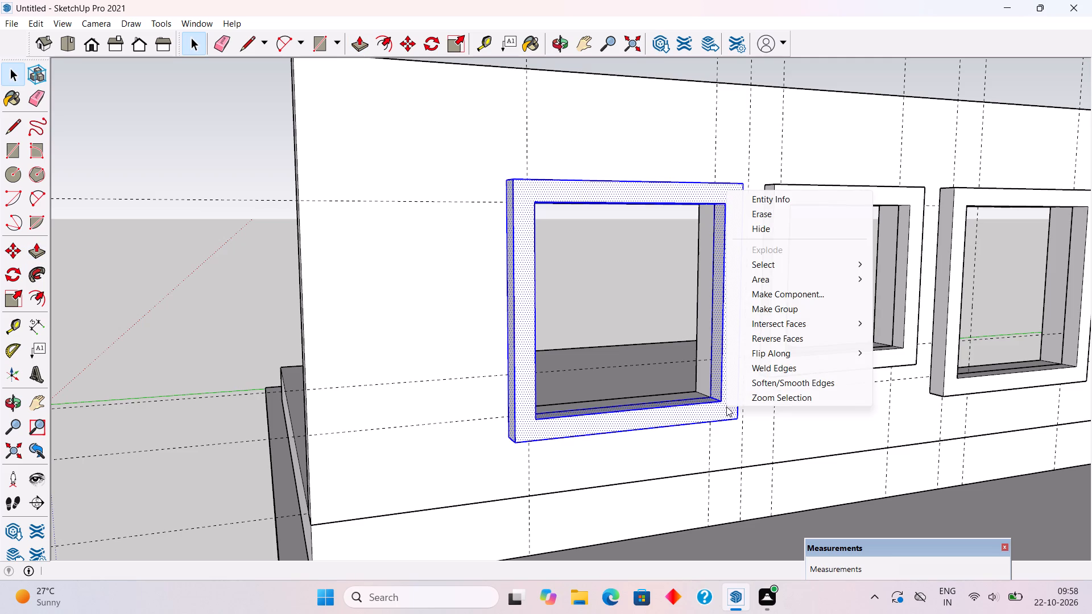
click(766, 308)
click(597, 265)
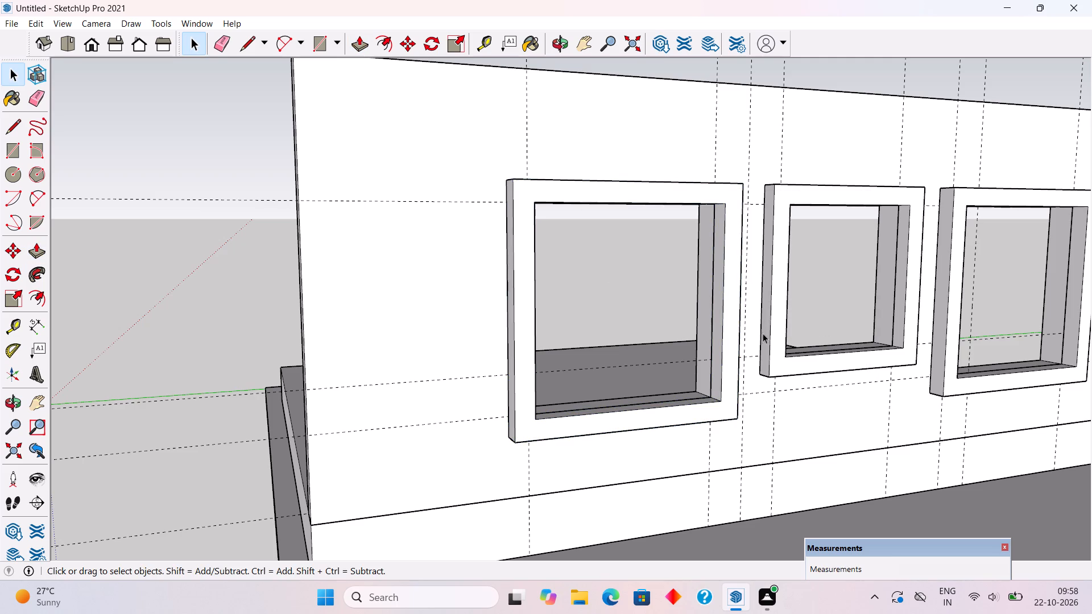
Examine the wall and its three projecting window frames from the front and from both ends.
middle_drag(591, 345, 486, 345)
scroll(486, 345, down, 6)
middle_drag(630, 352, 772, 311)
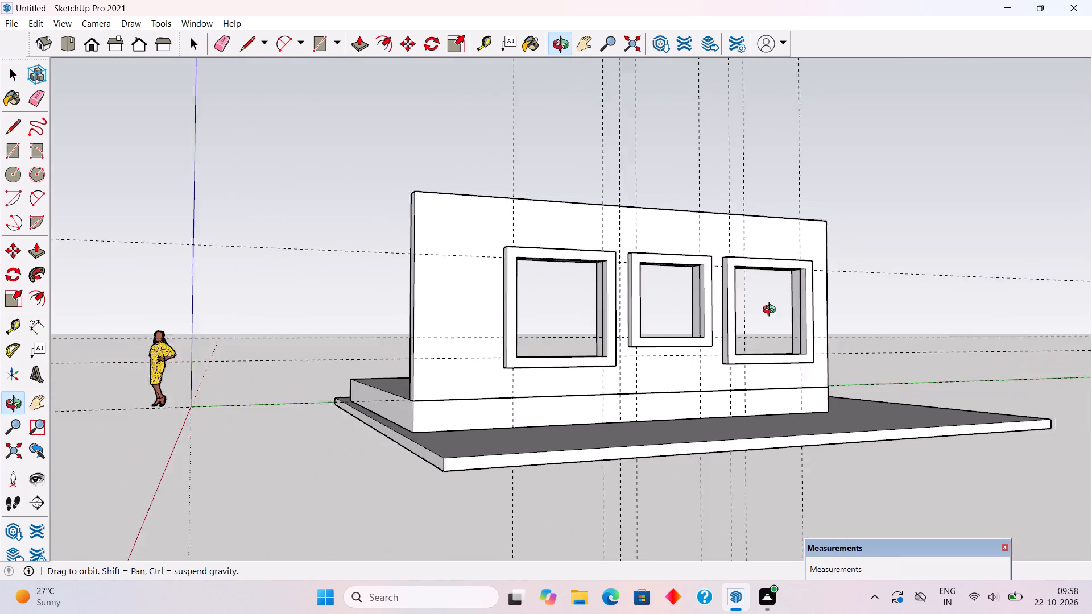
middle_drag(772, 311, 955, 396)
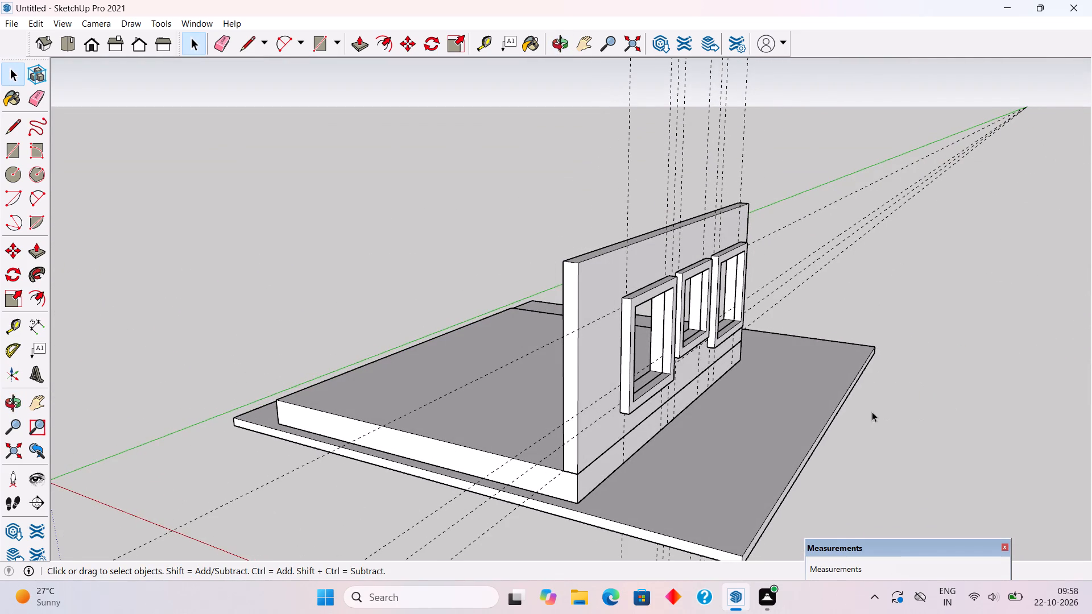
middle_drag(789, 356, 468, 317)
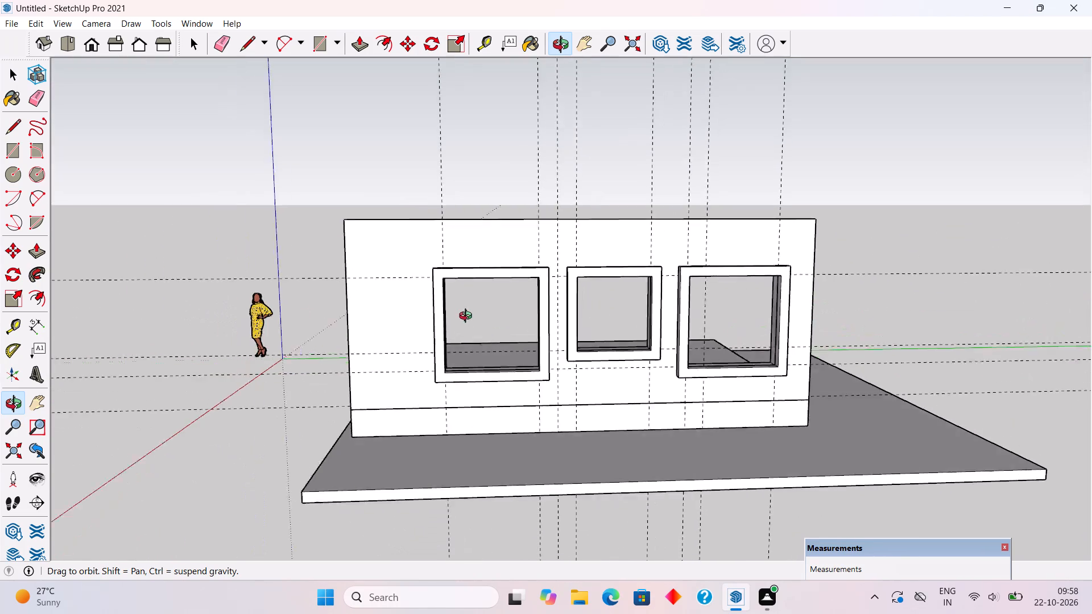
middle_drag(468, 317, 450, 333)
scroll(737, 377, up, 4)
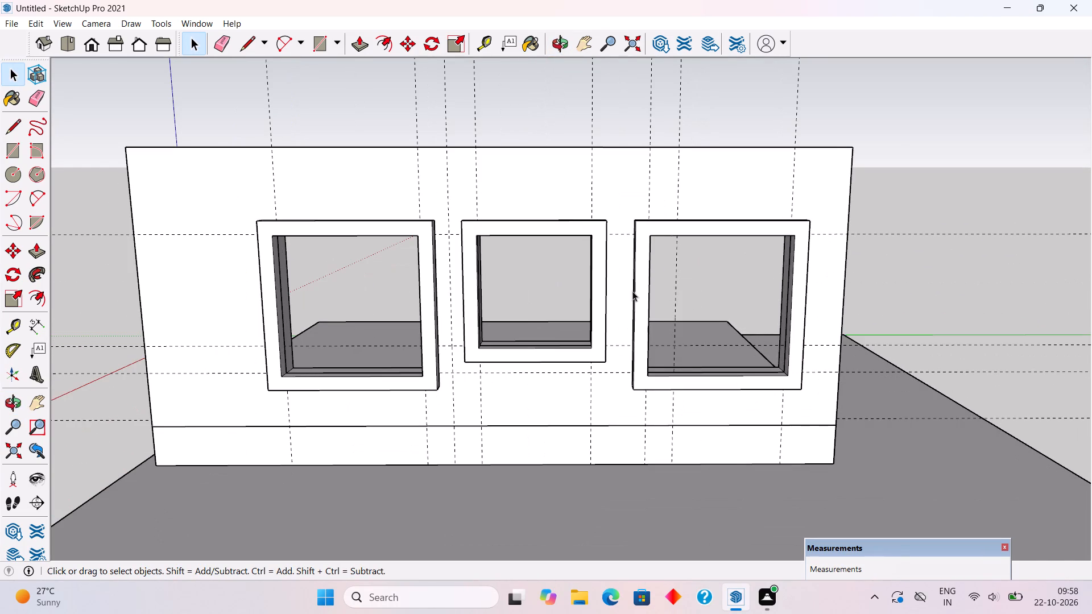
middle_drag(632, 291, 999, 208)
middle_drag(733, 273, 749, 366)
middle_drag(752, 366, 646, 349)
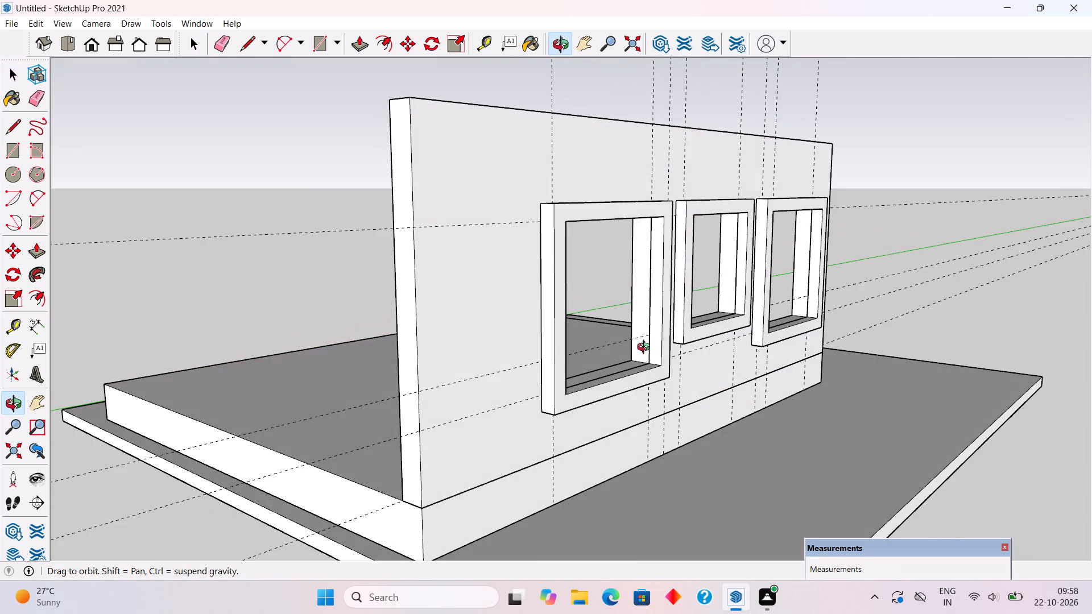
middle_drag(646, 349, 497, 374)
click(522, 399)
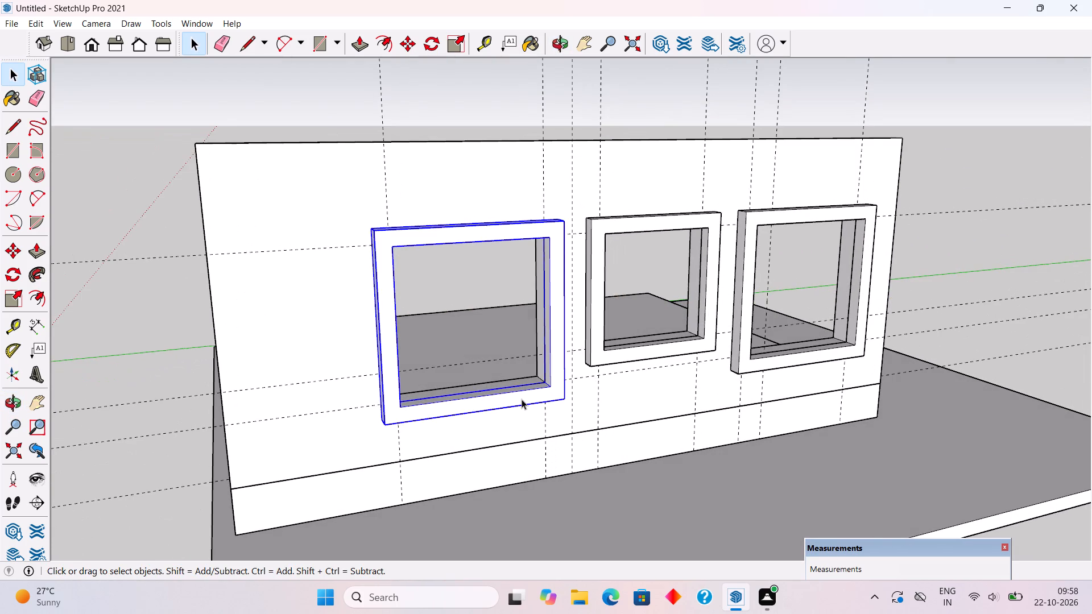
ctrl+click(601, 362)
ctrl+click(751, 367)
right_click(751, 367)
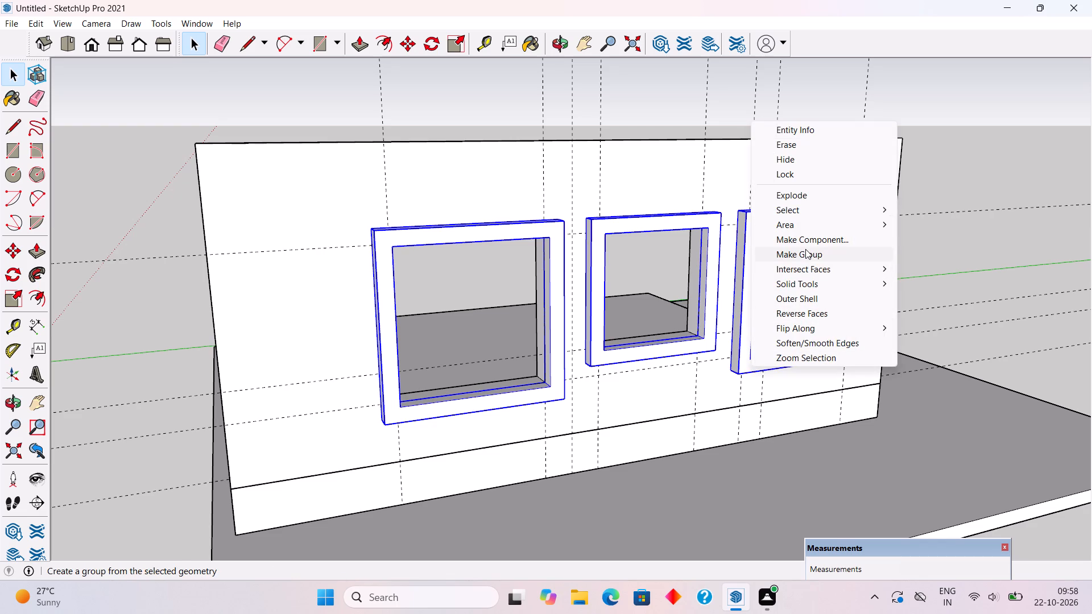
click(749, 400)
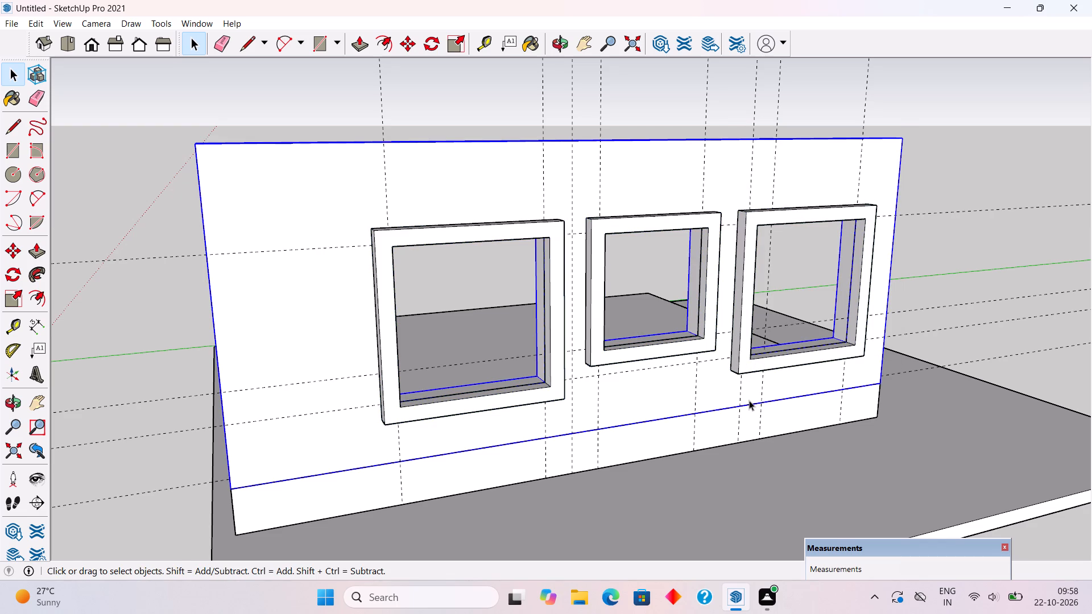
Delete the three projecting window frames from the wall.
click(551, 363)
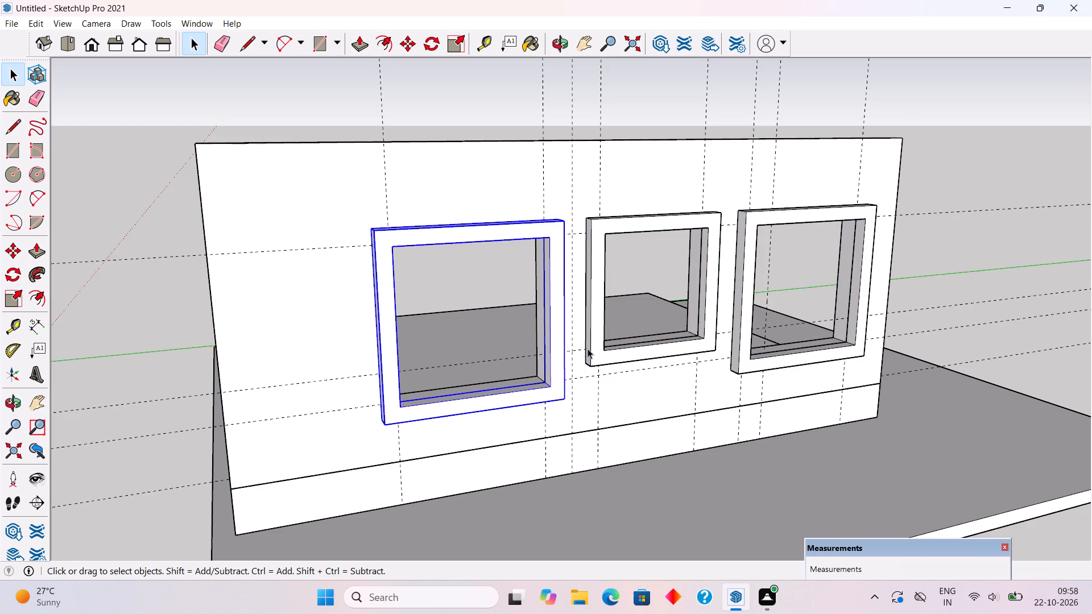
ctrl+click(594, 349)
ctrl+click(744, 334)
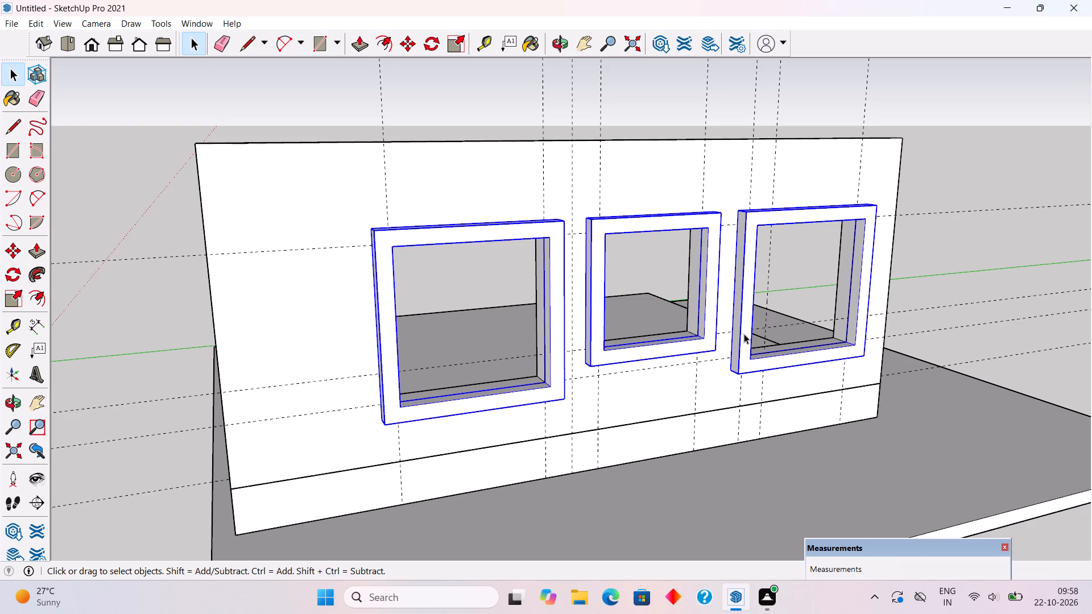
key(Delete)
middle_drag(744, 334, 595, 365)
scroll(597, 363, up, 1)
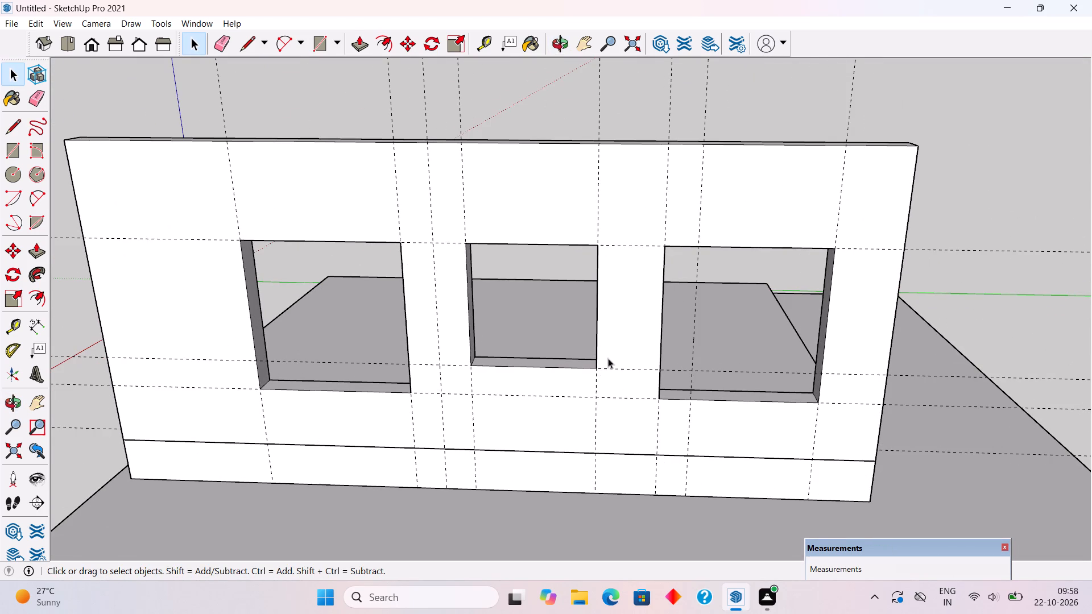
Undo the deletion and all the work that built the three projecting window frames.
key(ctrl+z)
key(ctrl+z)
key(ctrl+z)
key(ctrl+z)
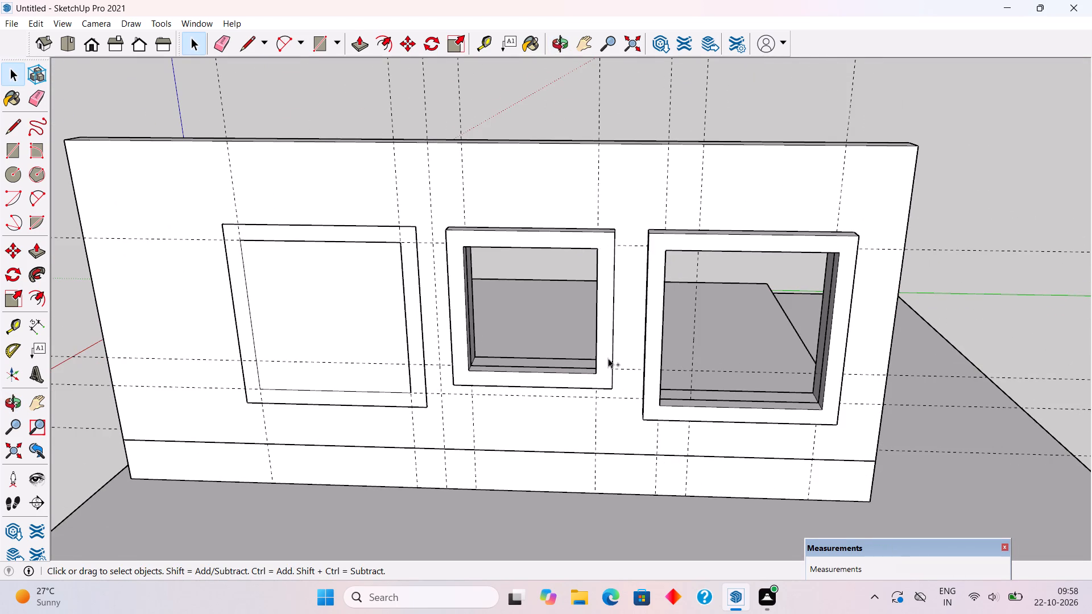
key(ctrl+z)
key(ctrl+z)
key(ctrl+z)
key(ctrl+z)
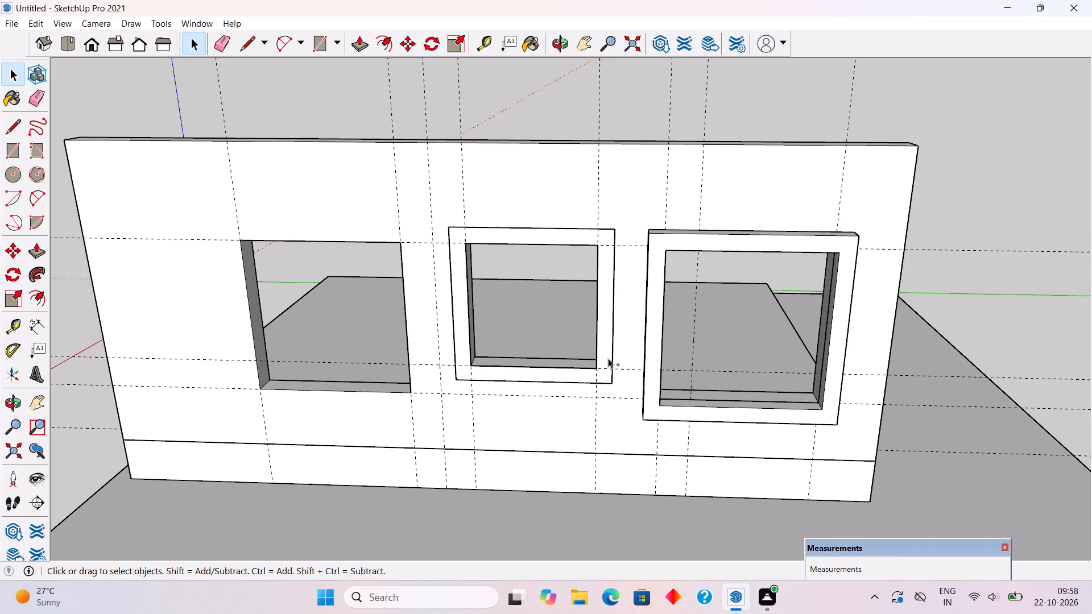
key(ctrl+z)
key(ctrl+z)
key(ctrl+z)
key(ctrl+z)
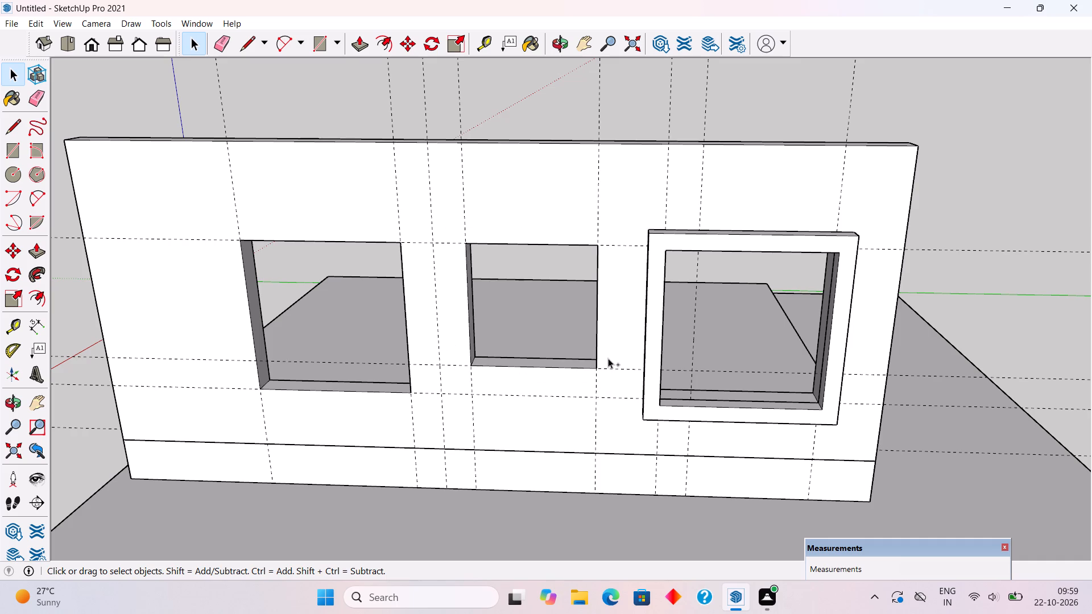
key(ctrl+z)
key(ctrl+z)
key(ctrl+z)
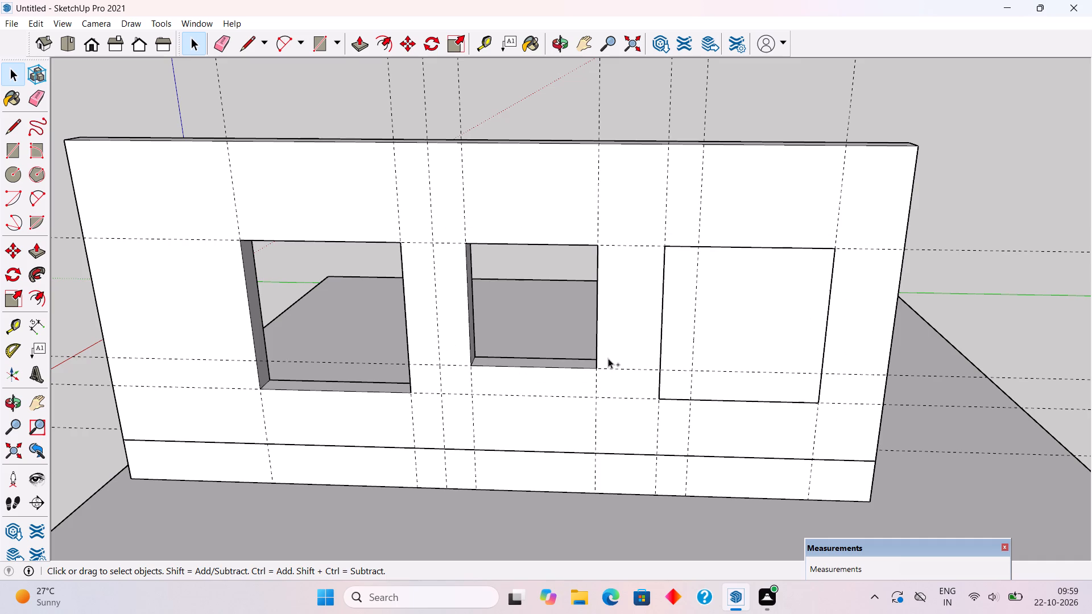
key(ctrl+z)
Undo the three window openings cut in the wall and the middle window's sill guide.
key(ctrl+z)
key(ctrl+z)
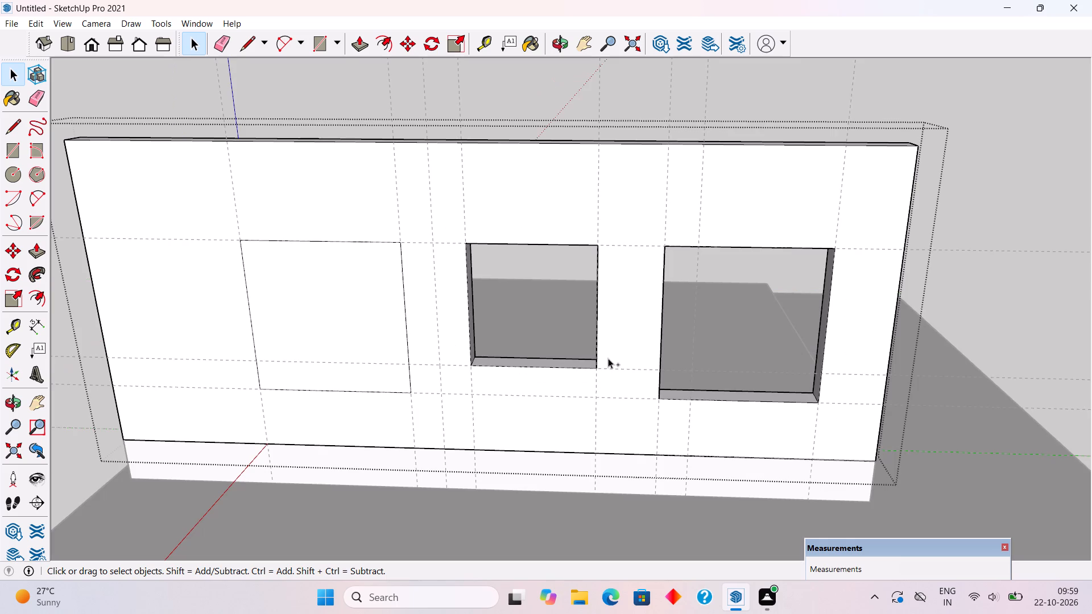
key(ctrl+z)
key(ctrl+z)
key(ctrl+z)
key(ctrl+z)
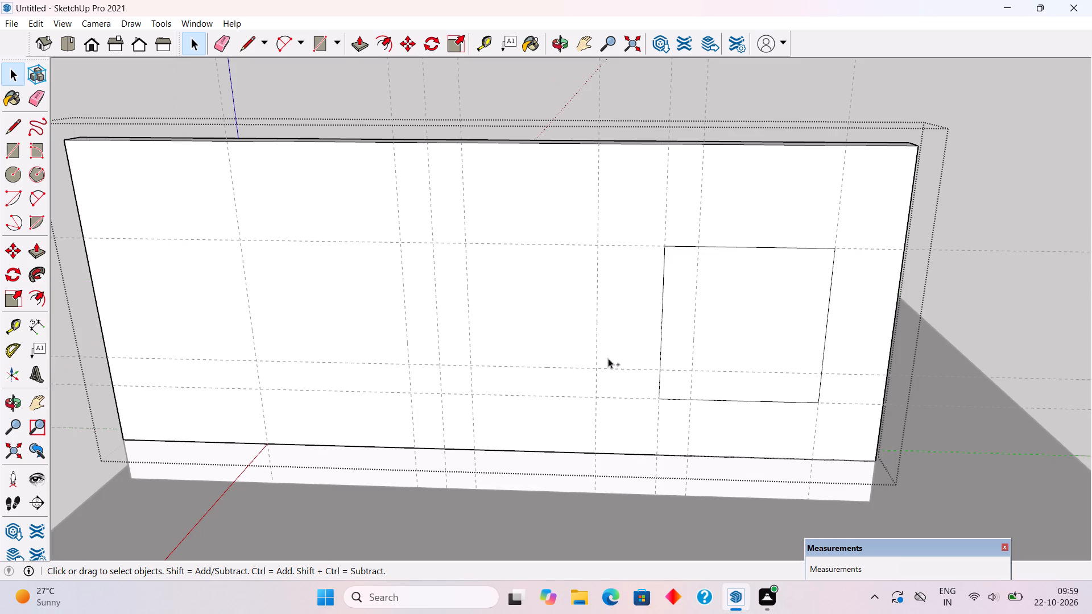
key(ctrl+z)
key(ctrl+z)
key(ctrl+z)
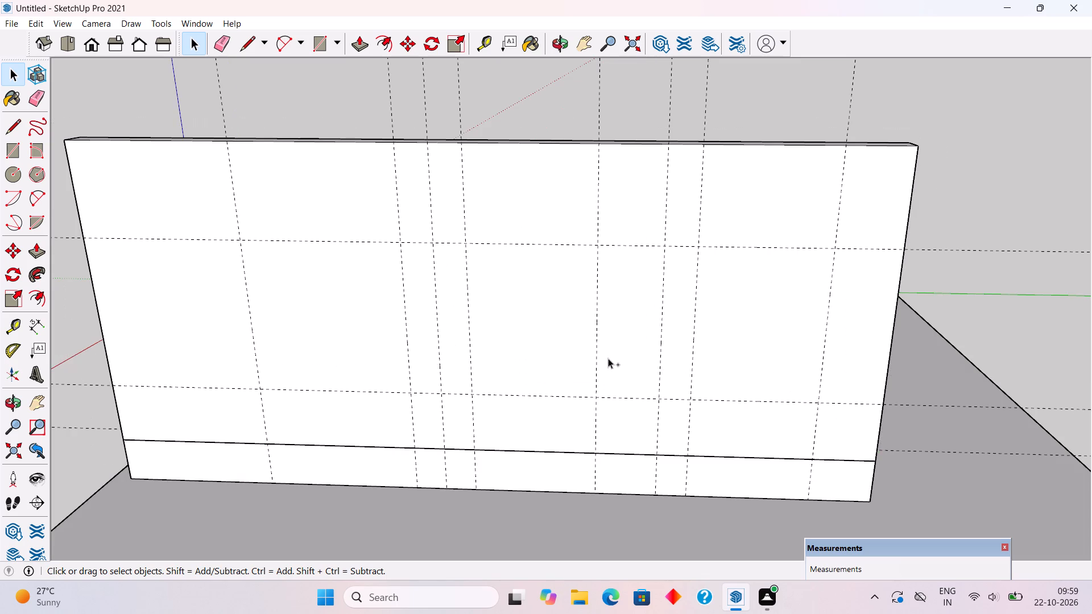
Undo the lengthening of the plinth and the wall at the end nearest the origin.
key(ctrl+z)
key(ctrl+z)
key(ctrl+z)
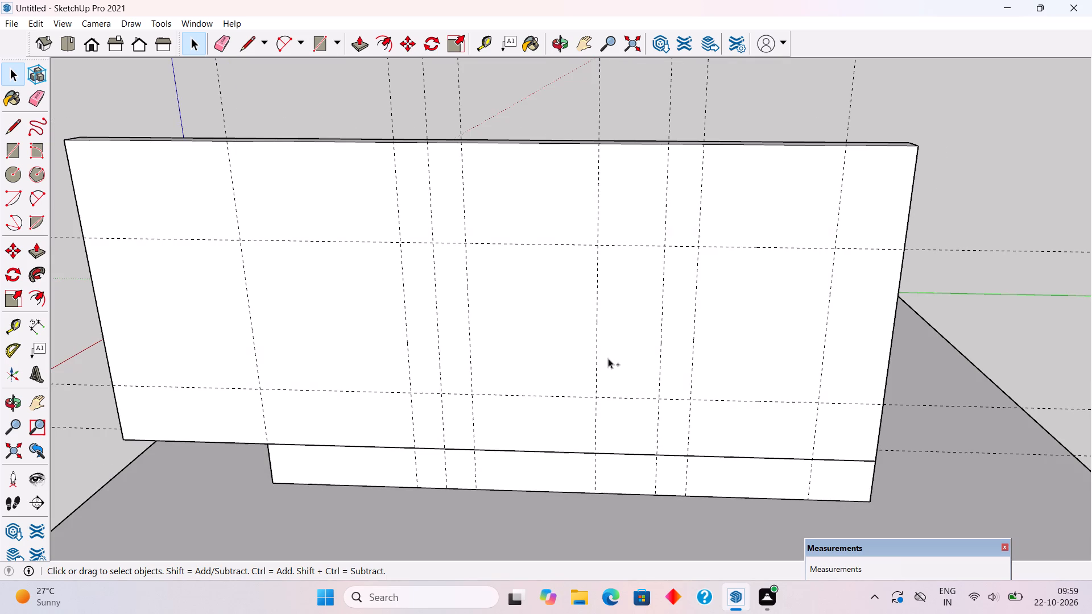
key(ctrl+z)
key(ctrl+z)
key(ctrl+z)
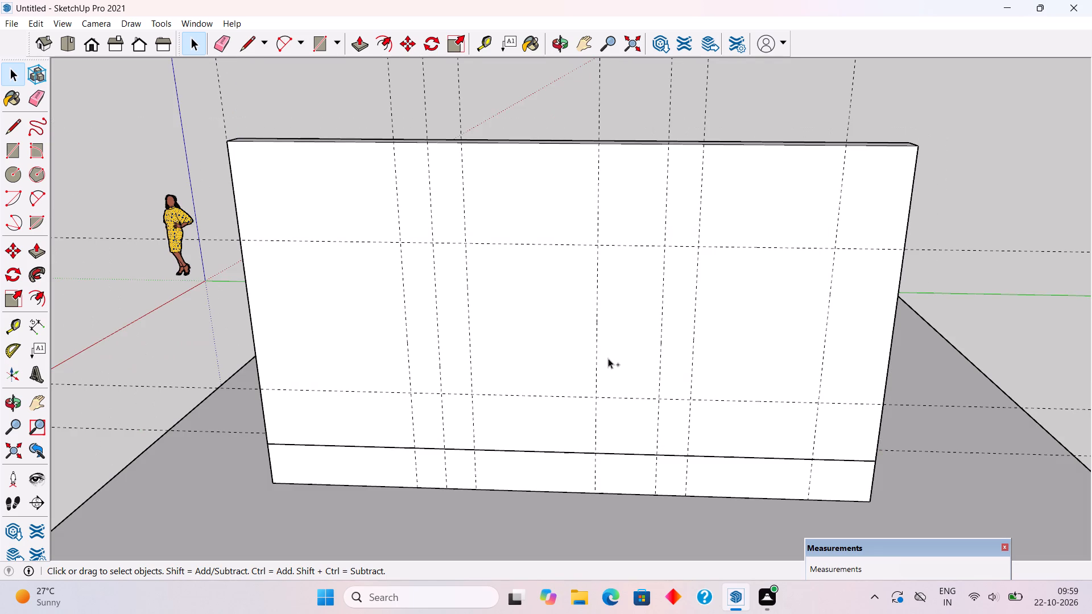
Undo all the window guides on the wall face, keeping only the guide along the wall's base.
key(ctrl+z)
key(ctrl+z)
key(ctrl+z)
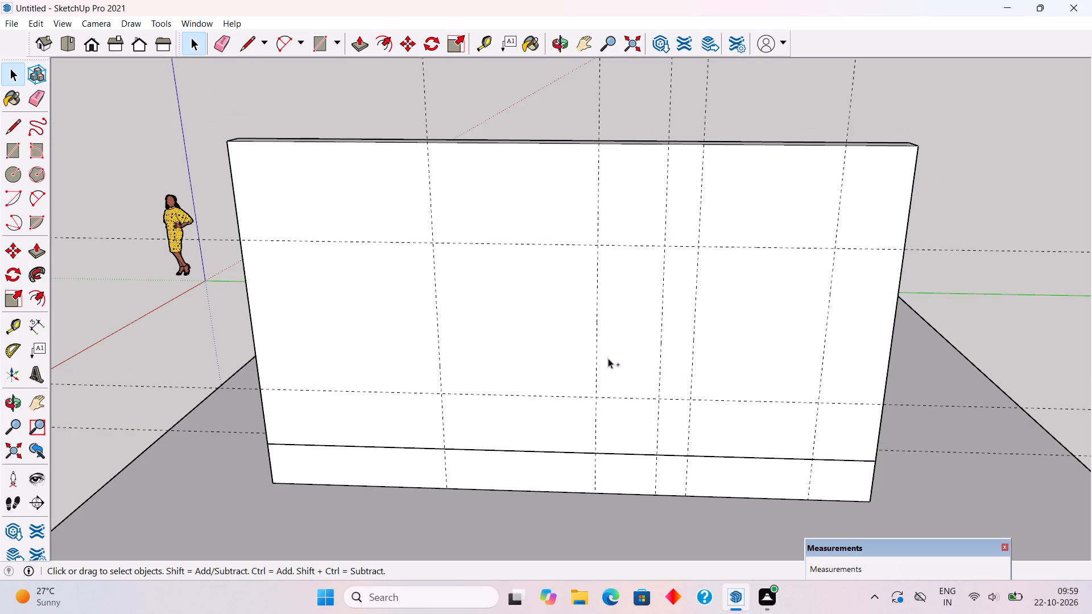
key(ctrl+z)
key(ctrl+z)
key(ctrl+z)
key(ctrl+z)
key(ctrl+z)
key(ctrl+z)
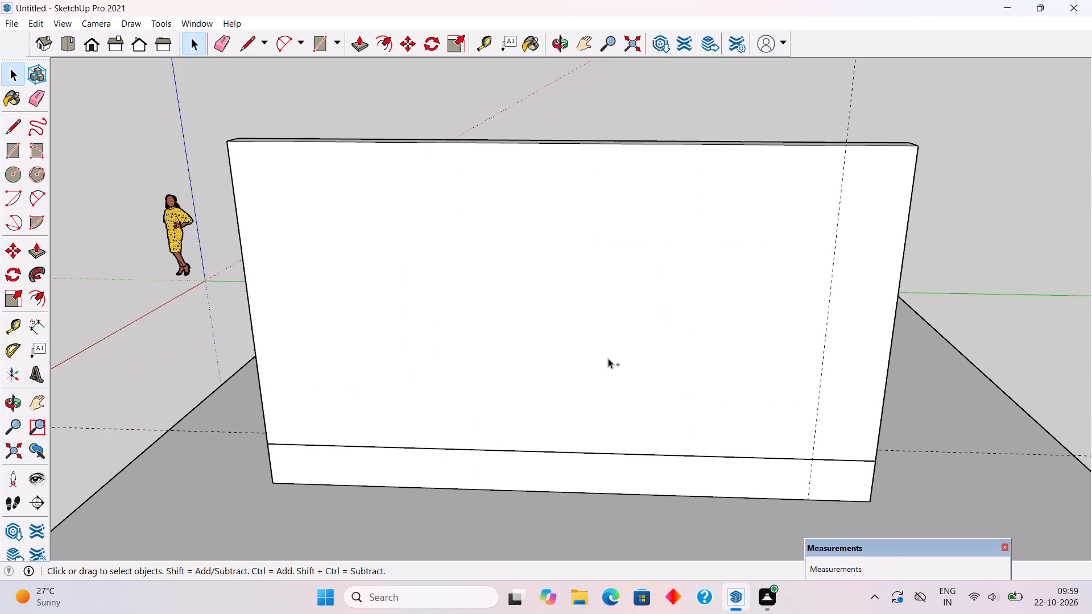
key(ctrl+z)
Extend the plinth 5' at the end nearest the origin.
scroll(608, 358, down, 5)
middle_drag(404, 395, 636, 344)
scroll(602, 405, up, 5)
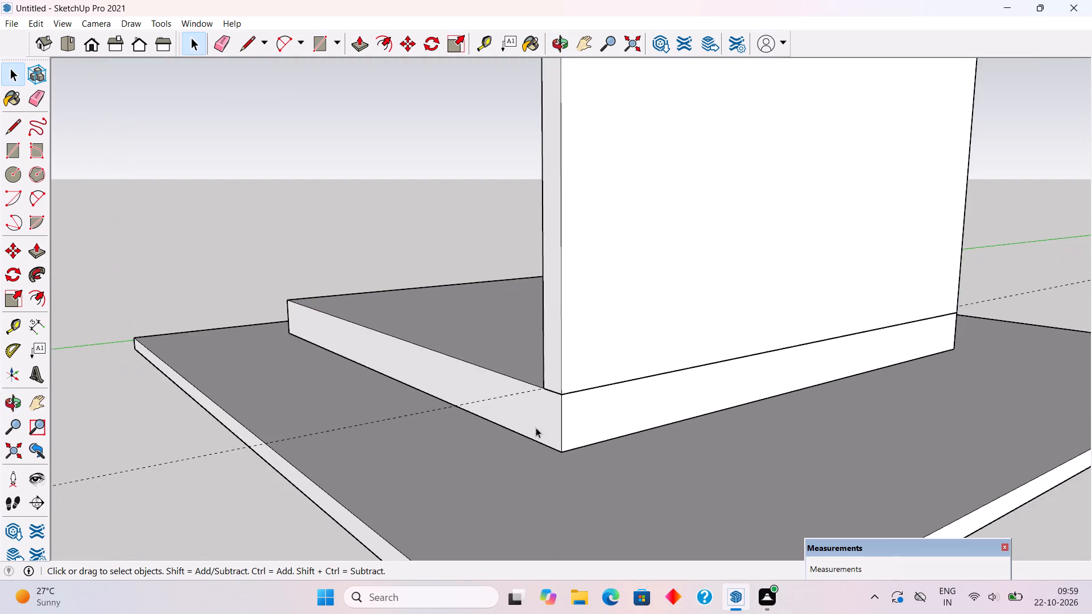
scroll(536, 428, up, 3)
triple_click(541, 412)
key(p)
click(541, 412)
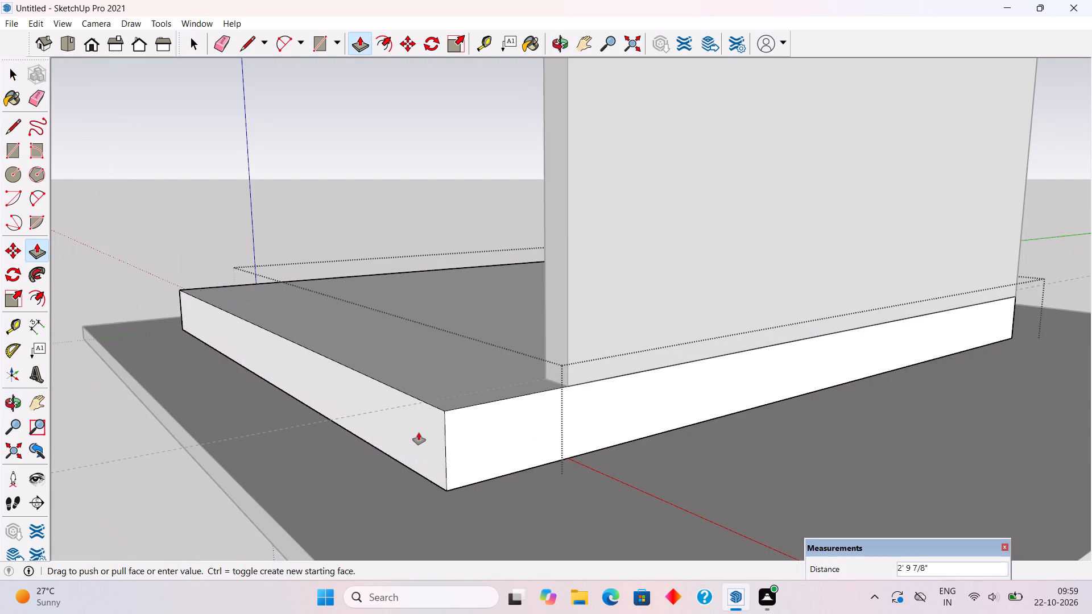
text(5')
key(Return)
key(space)
Extend the wall's end face 5' to line up with the lengthened plinth's end.
triple_click(598, 300)
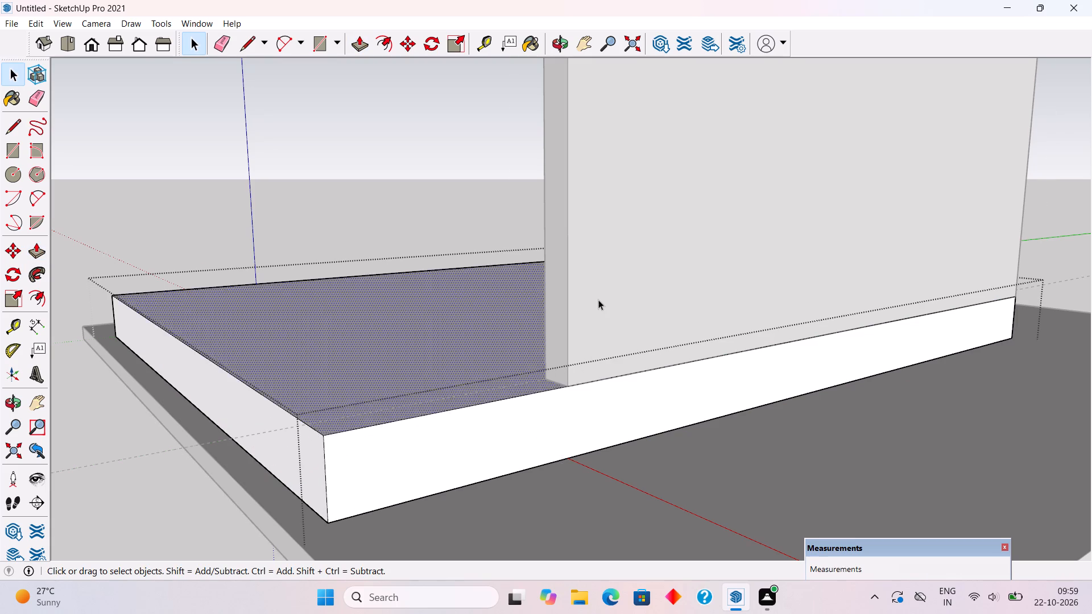
key(p)
click(559, 304)
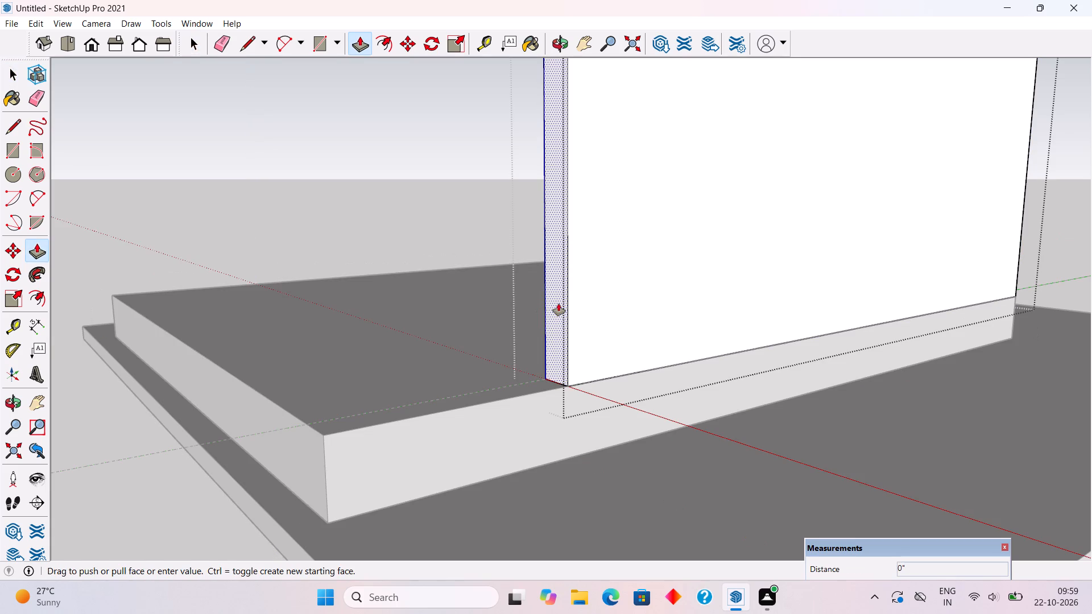
click(329, 499)
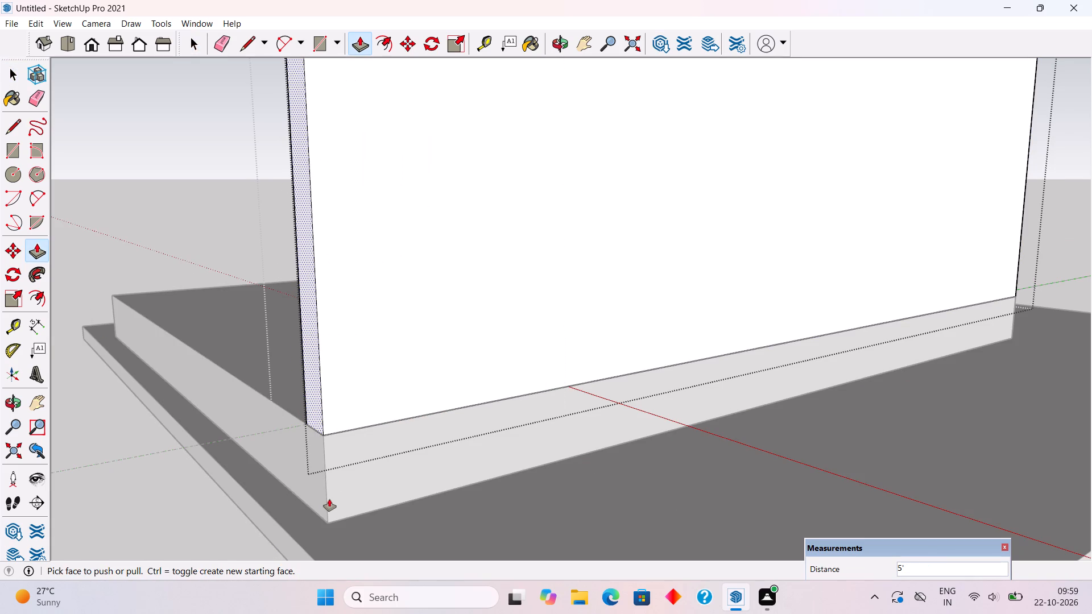
key(space)
click(164, 174)
Place a vertical guide on the wall face 3' in from the end farthest from the origin.
scroll(524, 467, down, 4)
scroll(728, 392, down, 5)
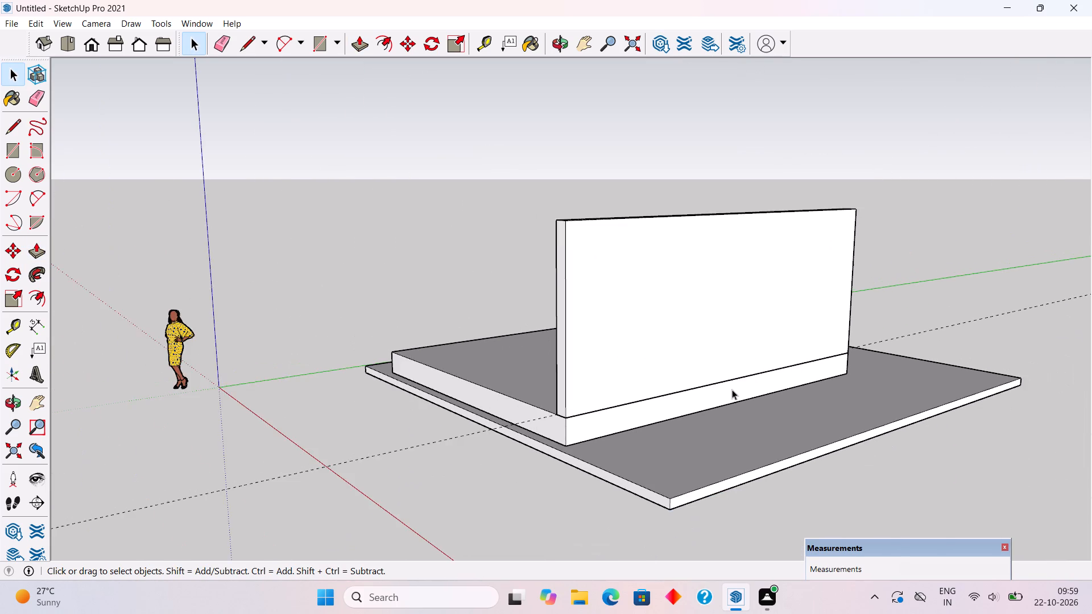
scroll(732, 389, down, 1)
scroll(805, 362, down, 1)
middle_drag(855, 406, 650, 427)
scroll(846, 384, up, 3)
key(t)
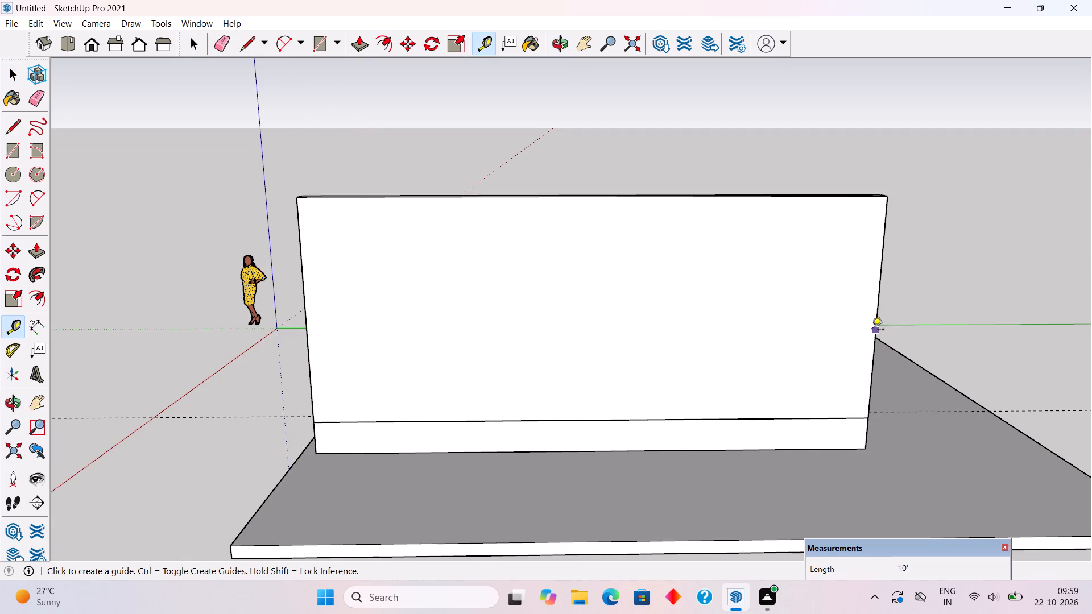
click(872, 330)
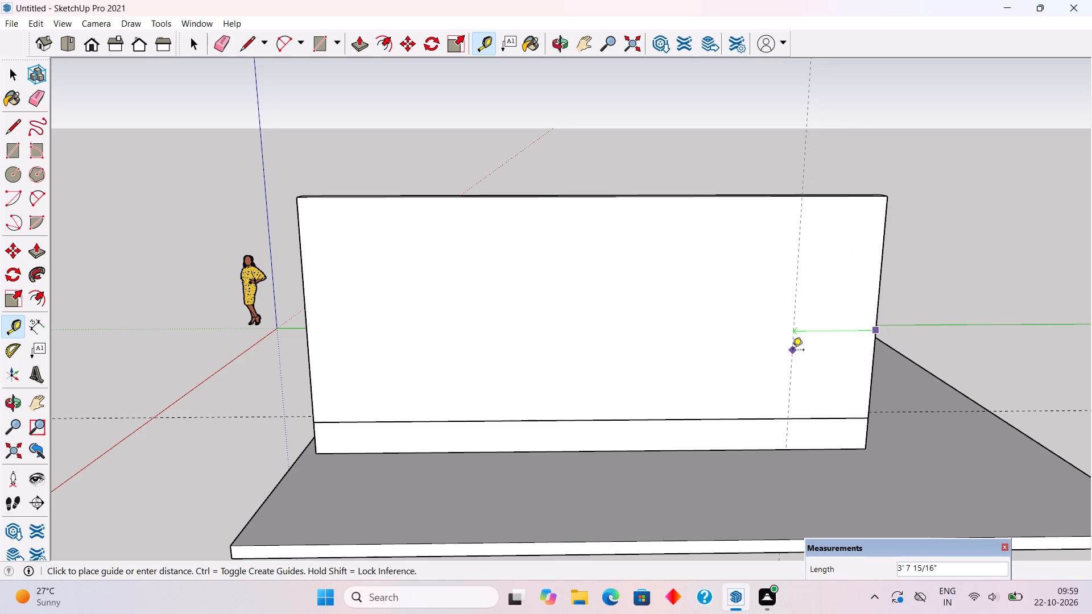
text(3')
key(Return)
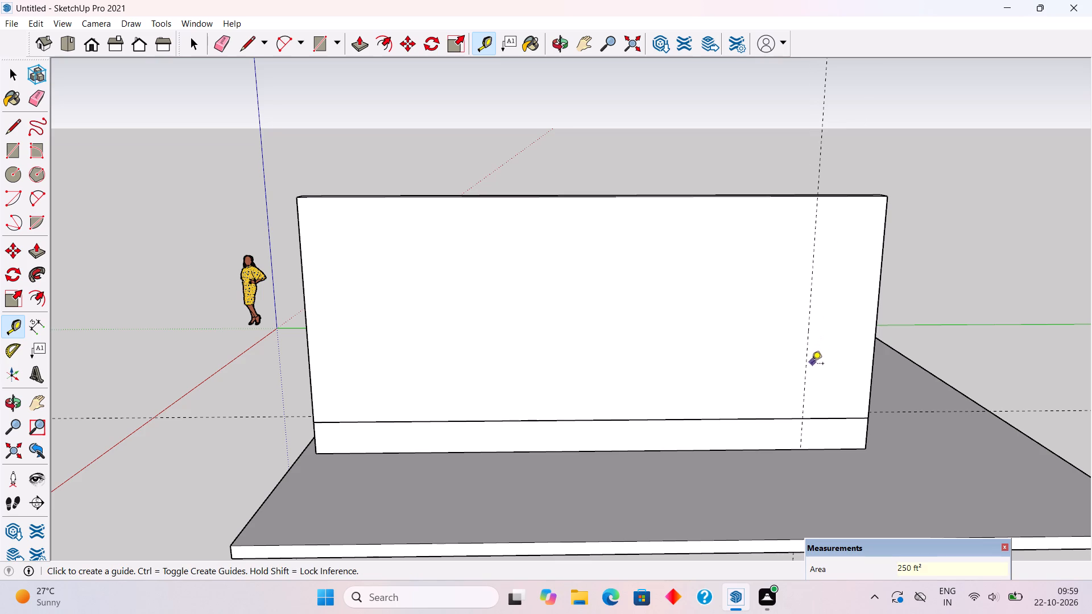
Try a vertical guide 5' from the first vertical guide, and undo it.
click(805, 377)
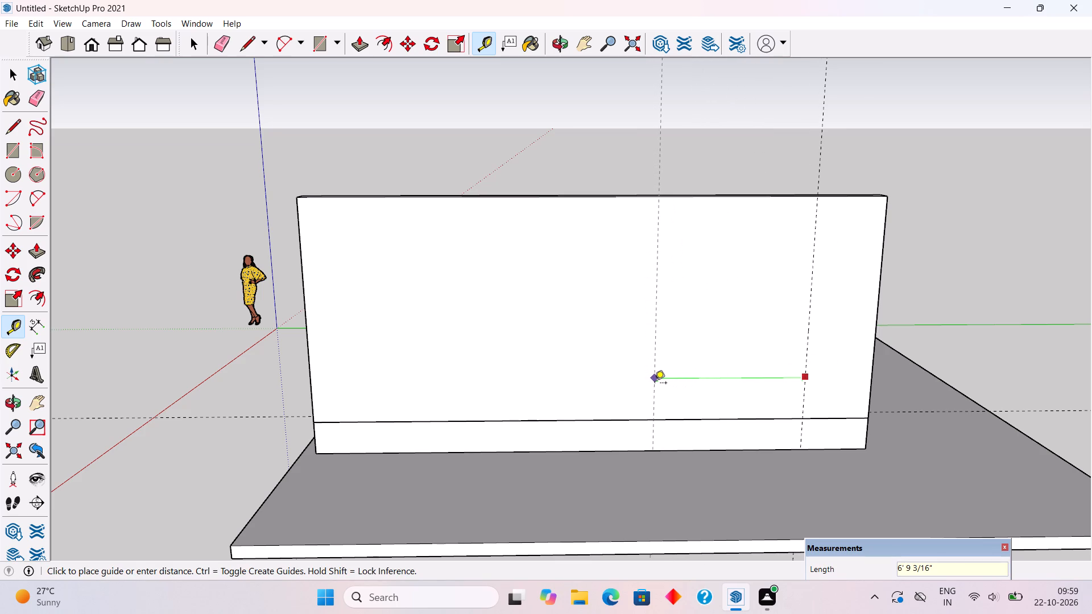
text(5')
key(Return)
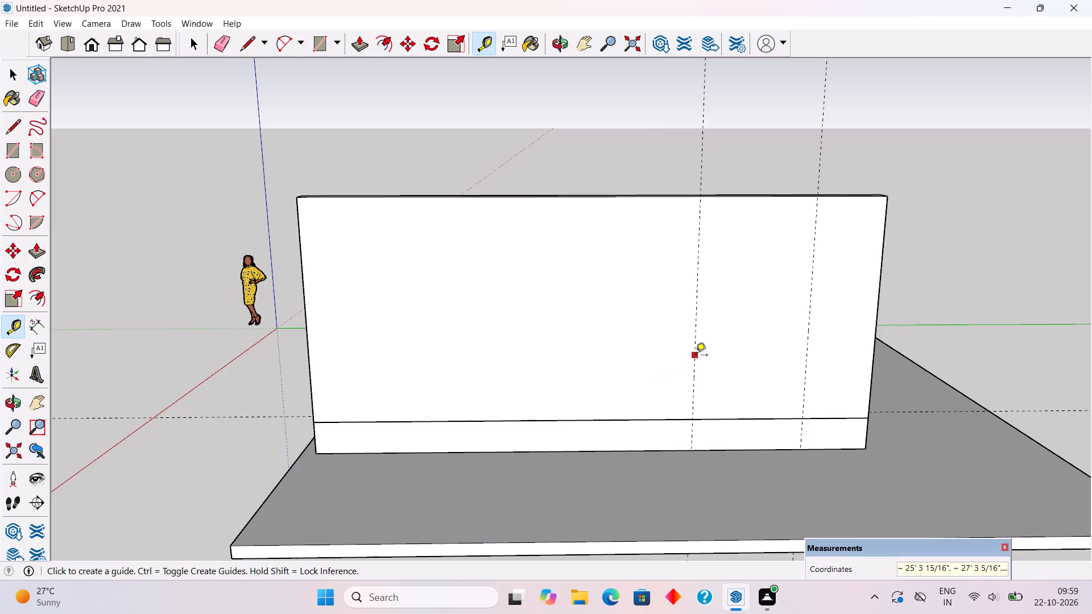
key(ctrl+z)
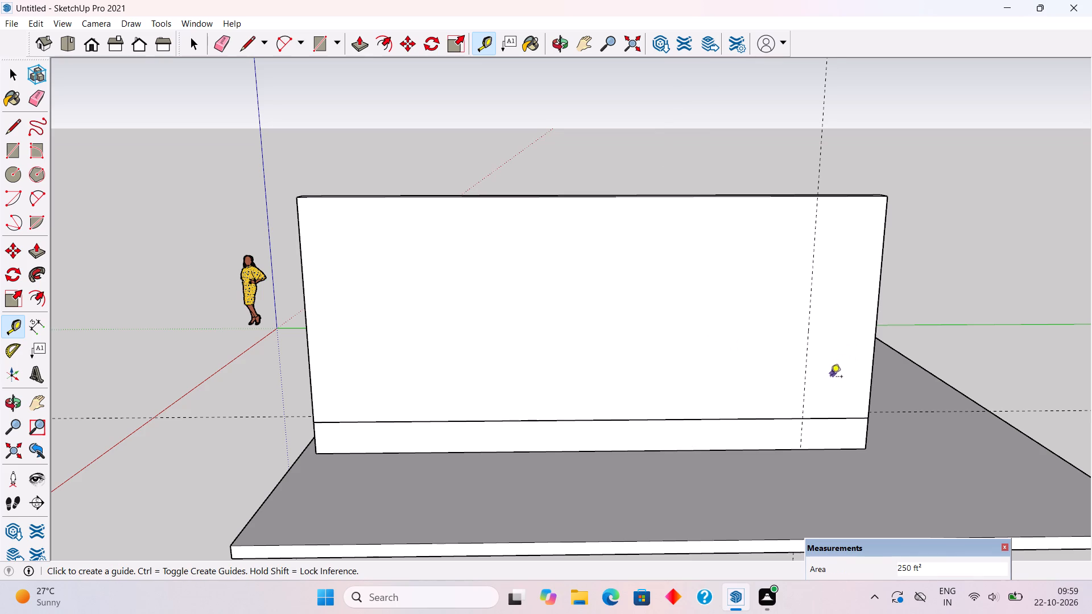
Place a second vertical guide 6' from the first one, toward the origin end of the wall.
click(805, 401)
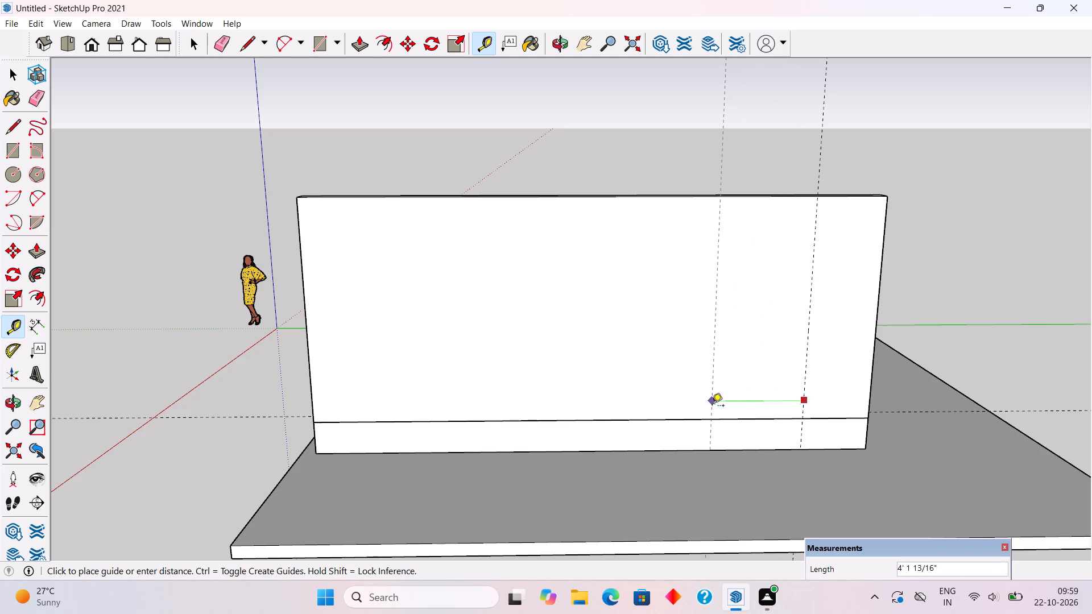
text(6')
key(Return)
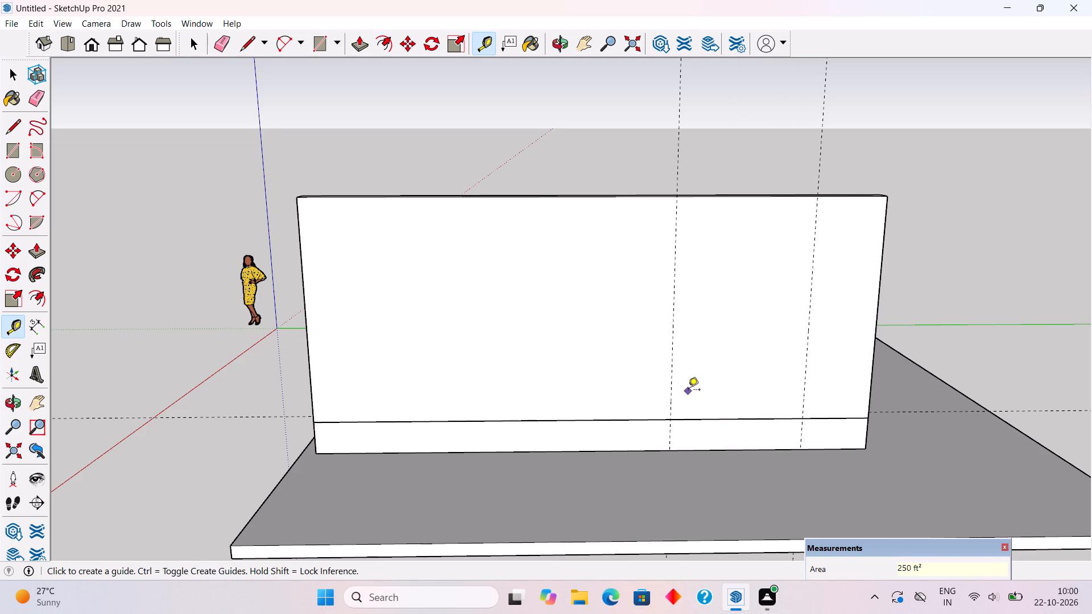
Add horizontal guides 1.5' above the wall's bottom edge and 2' below its top edge.
click(733, 416)
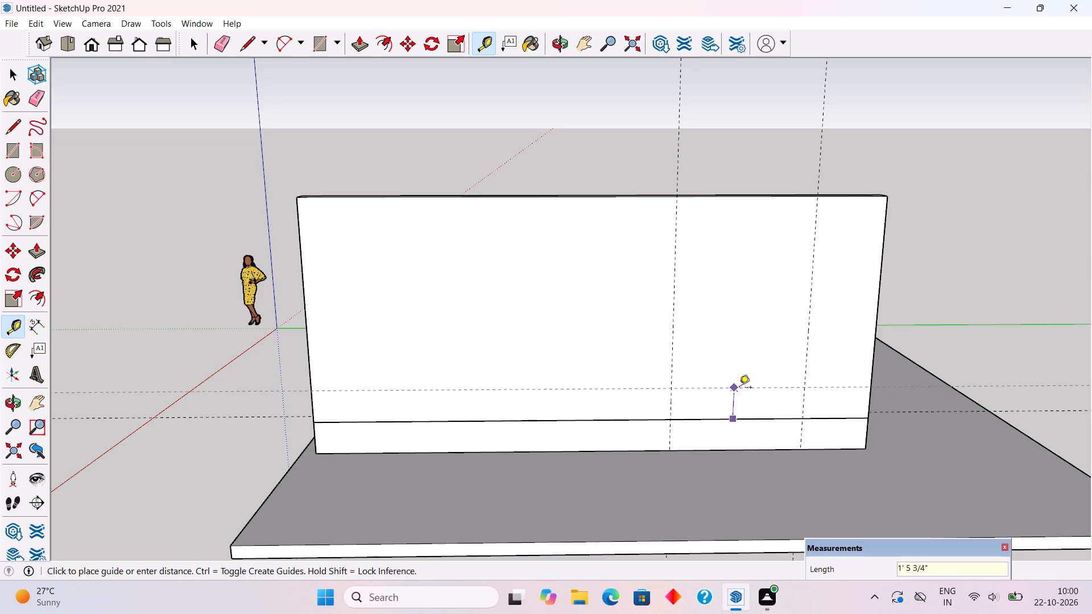
key(1)
text(.5')
key(Return)
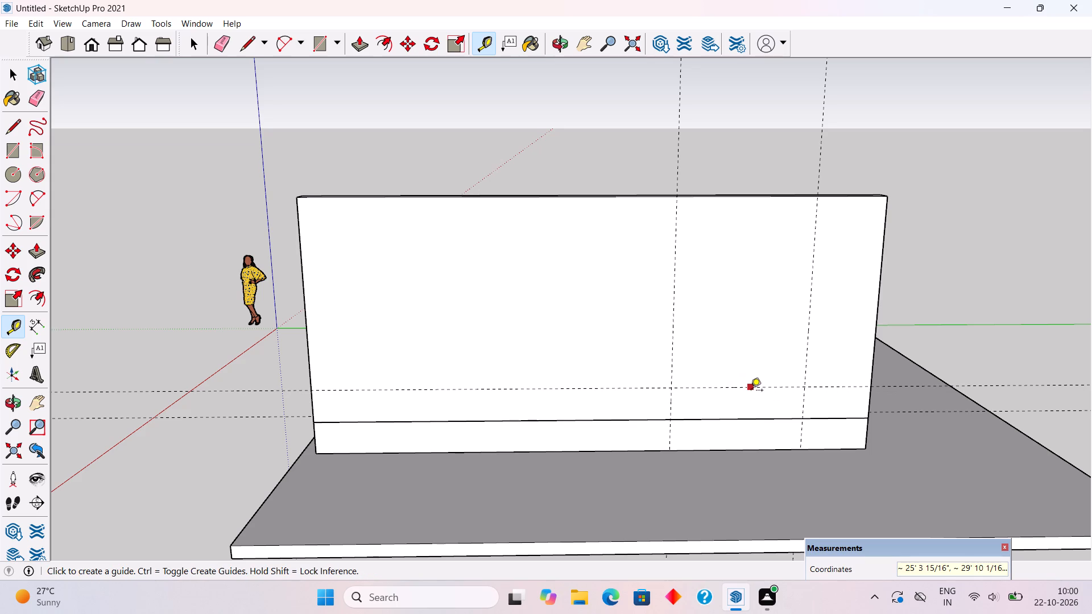
click(762, 198)
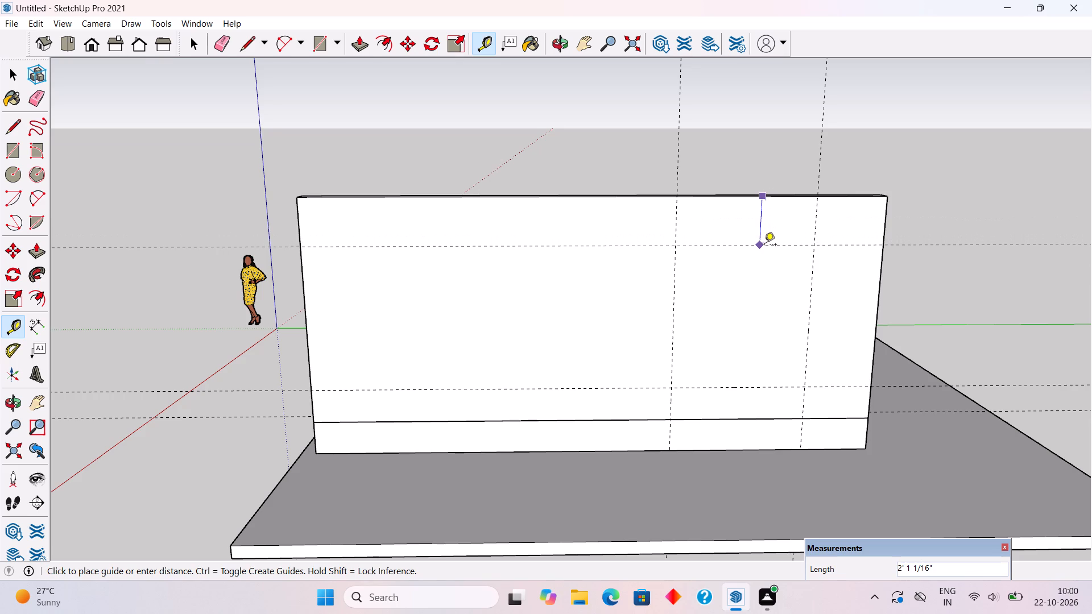
text(2')
key(Return)
key(space)
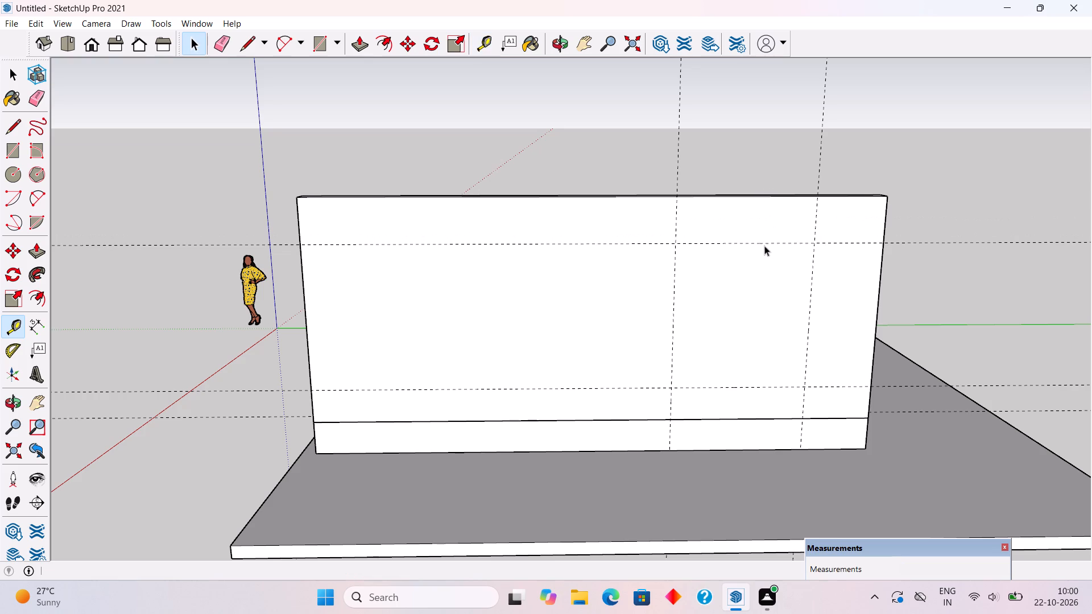
Inside the wall group, draw a 6'6" × 6' window rectangle between the two vertical and two horizontal guides.
triple_click(775, 349)
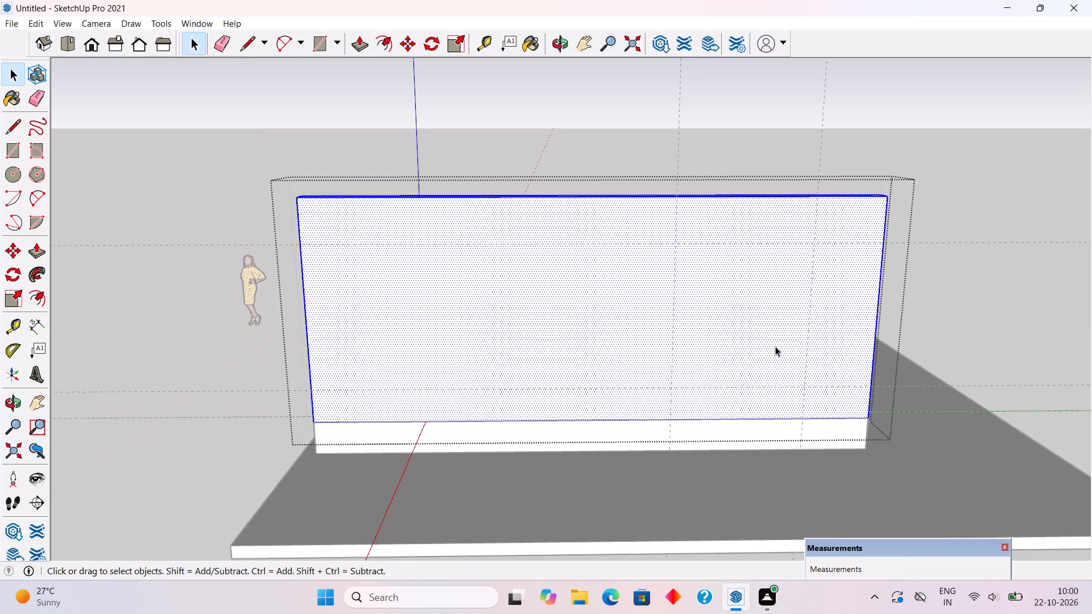
key(r)
click(675, 242)
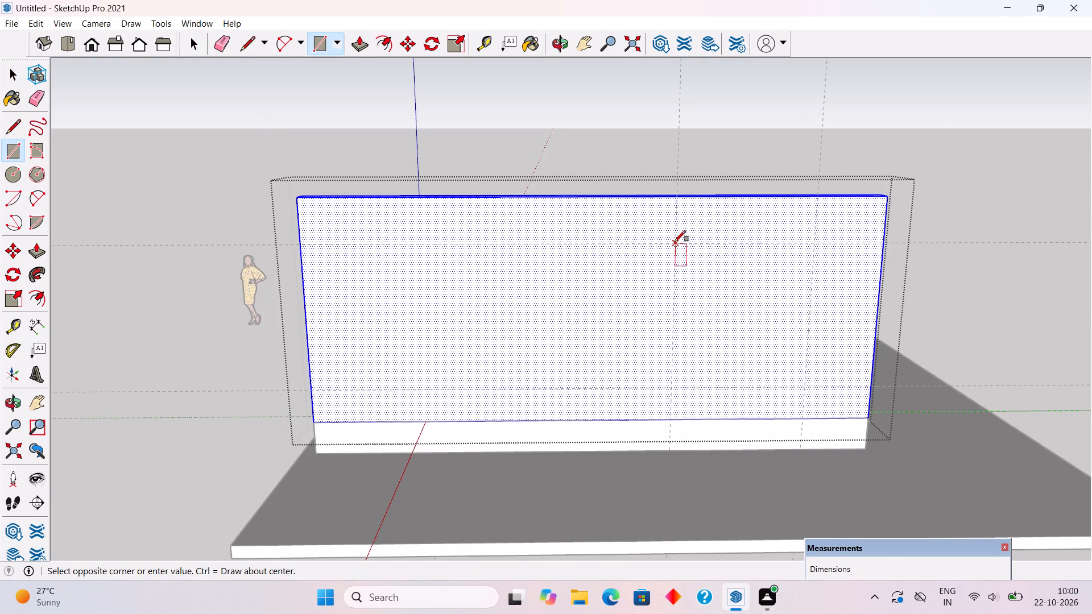
click(807, 384)
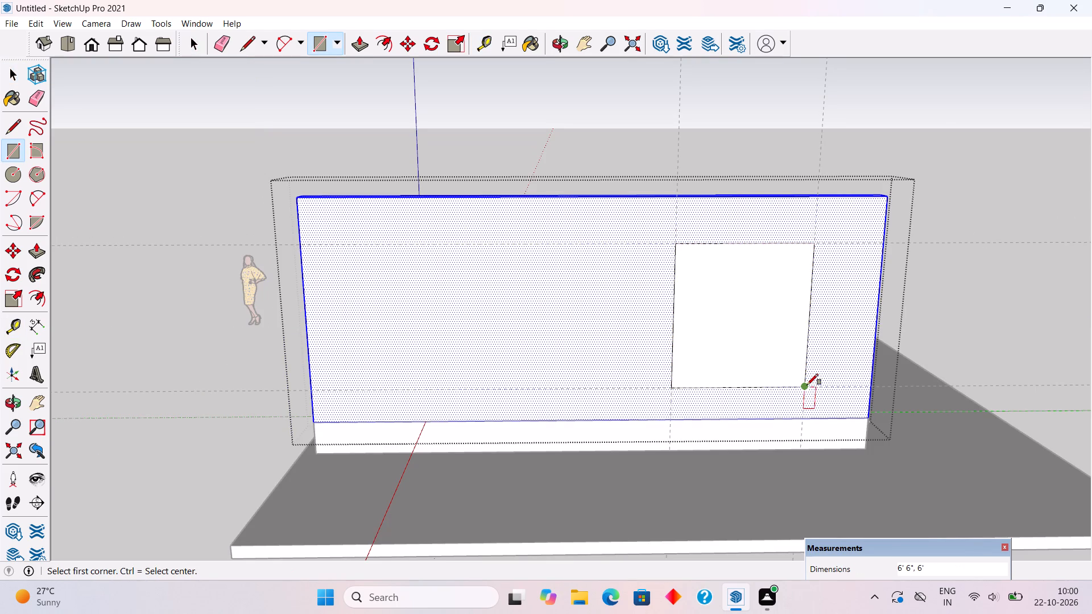
Push the window rectangle 9" through the wall to cut the opening, and leave the wall group.
key(p)
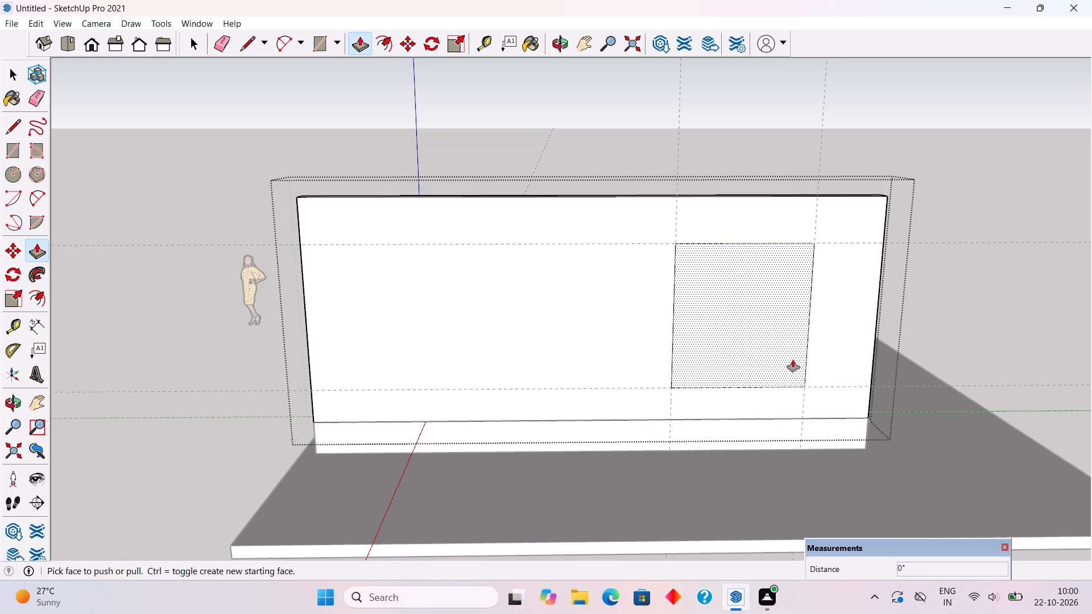
drag(792, 359, 731, 306)
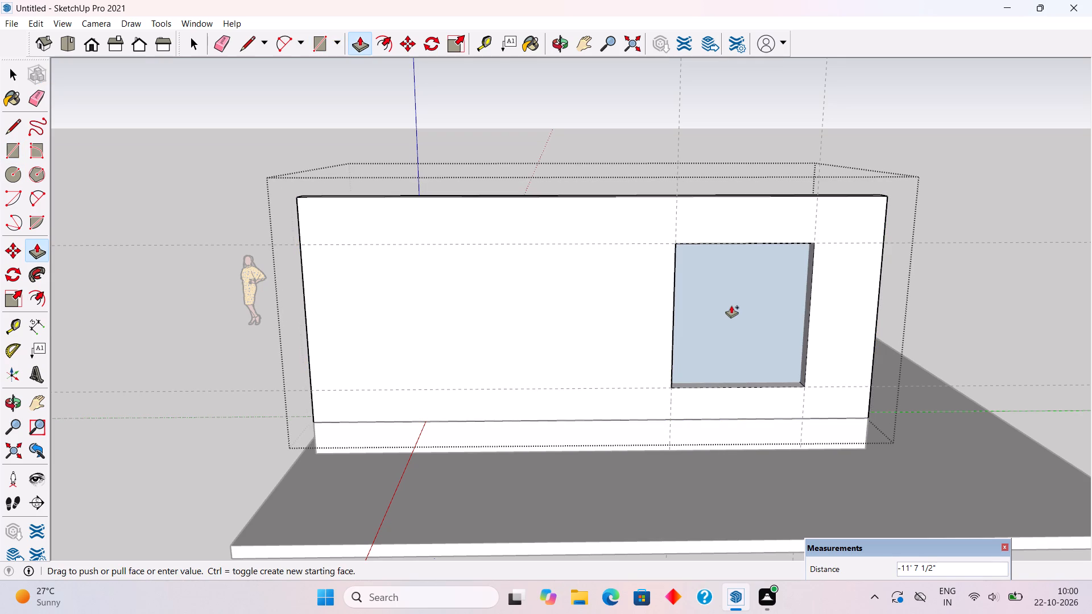
key(ctrl+z)
drag(771, 347, 732, 287)
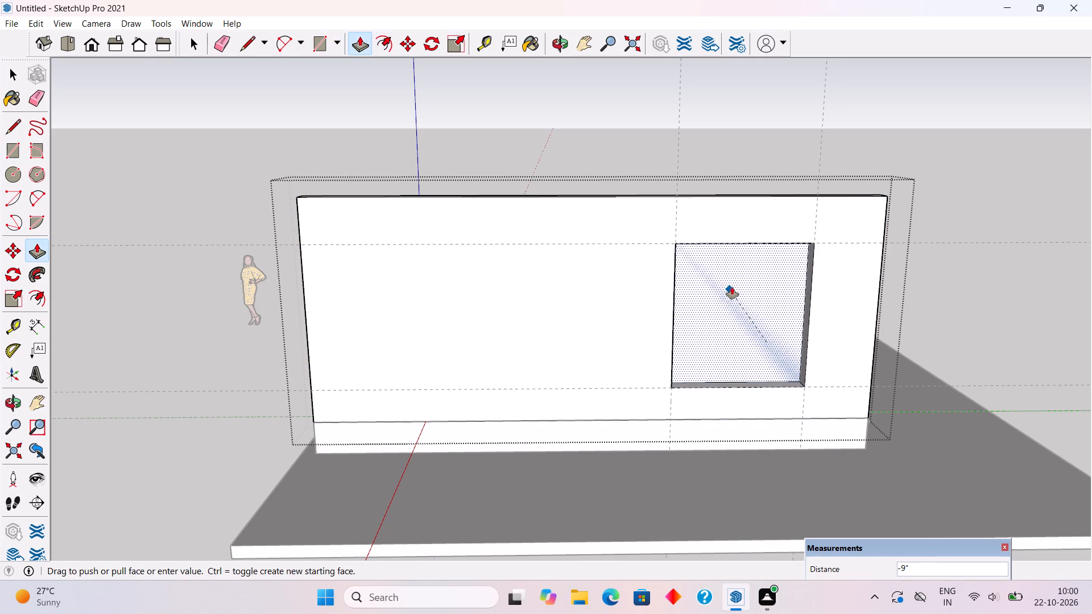
drag(732, 287, 733, 284)
key(space)
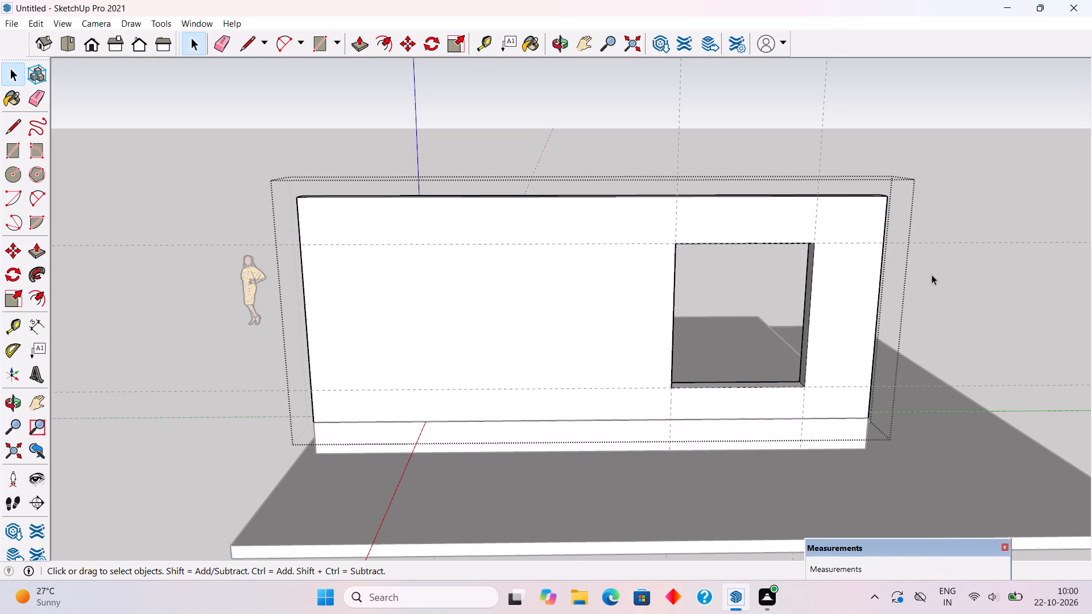
click(932, 275)
Outside the wall group, draw a rectangle over the window opening between its opposite outer corners.
middle_drag(764, 400, 1041, 375)
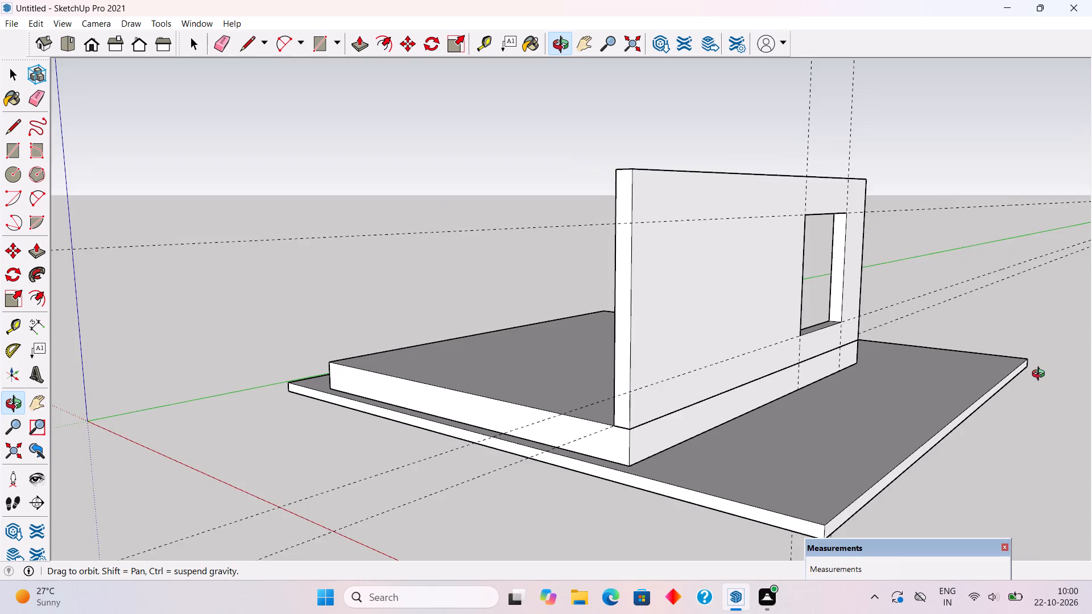
middle_drag(1041, 375, 778, 392)
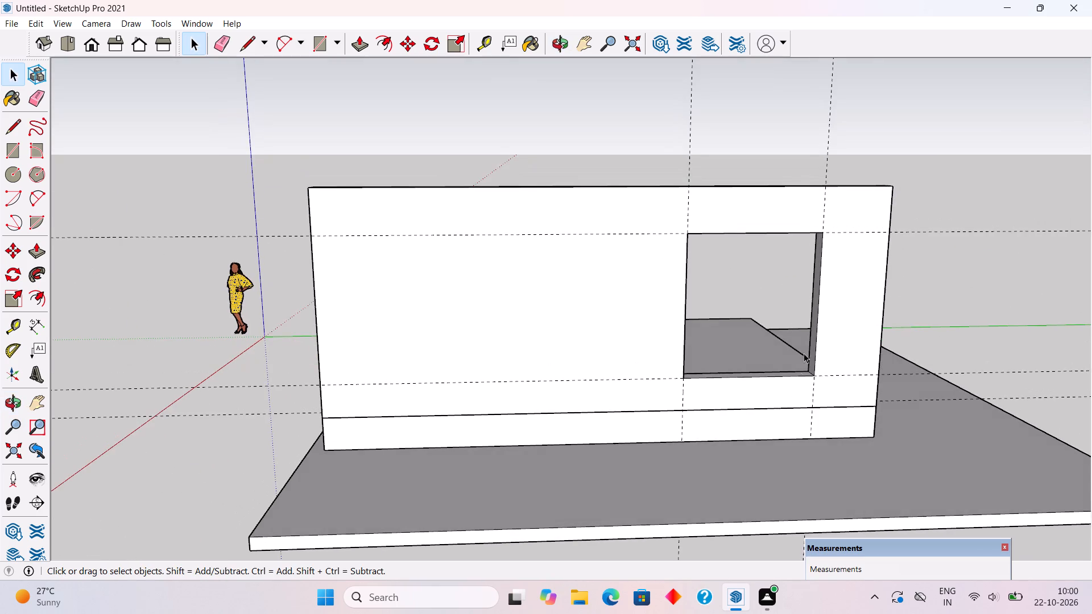
scroll(812, 301, up, 5)
key(r)
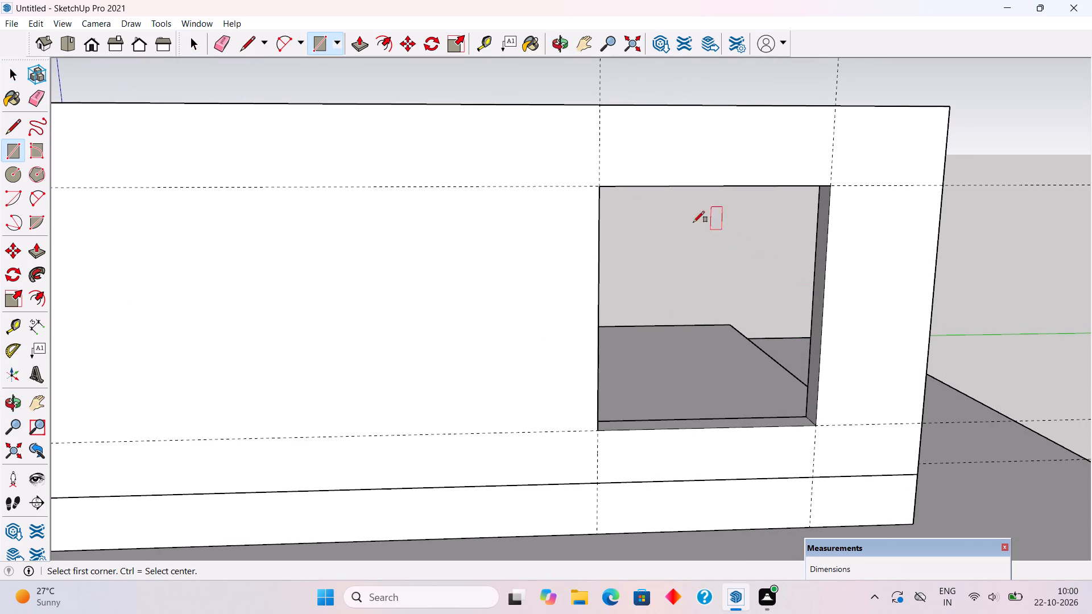
click(598, 186)
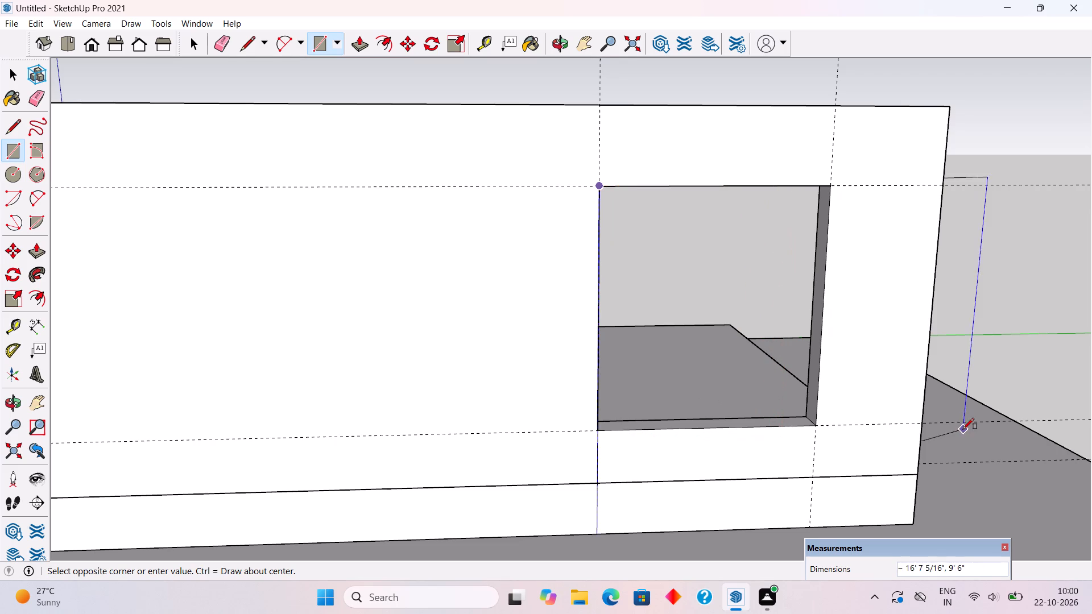
click(816, 426)
Offset the rectangle 6" outward and delete its inner face to leave a window surround.
key(t)
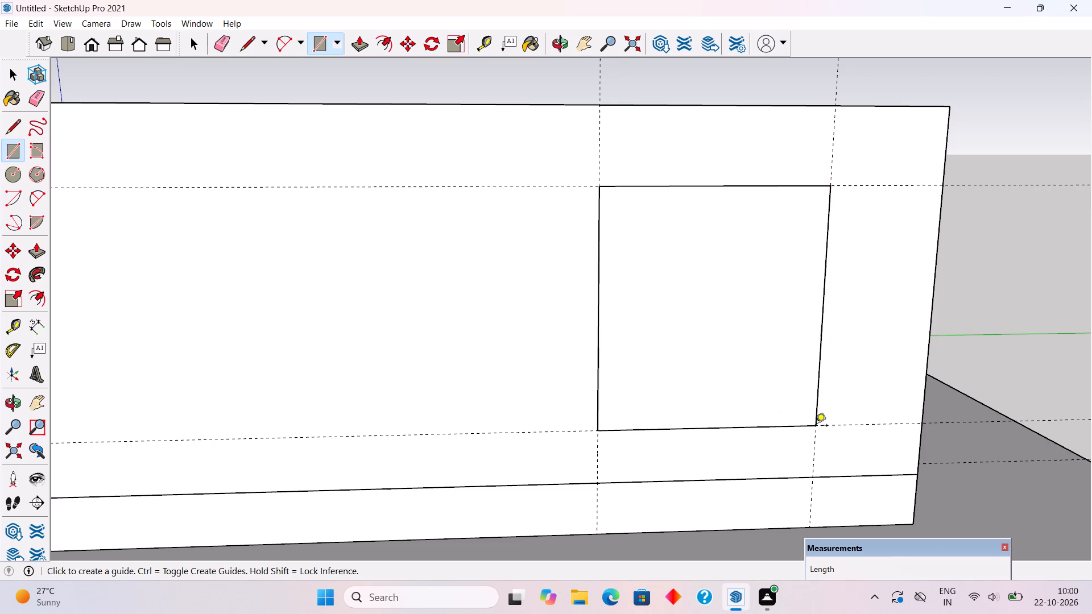
key(f)
click(772, 420)
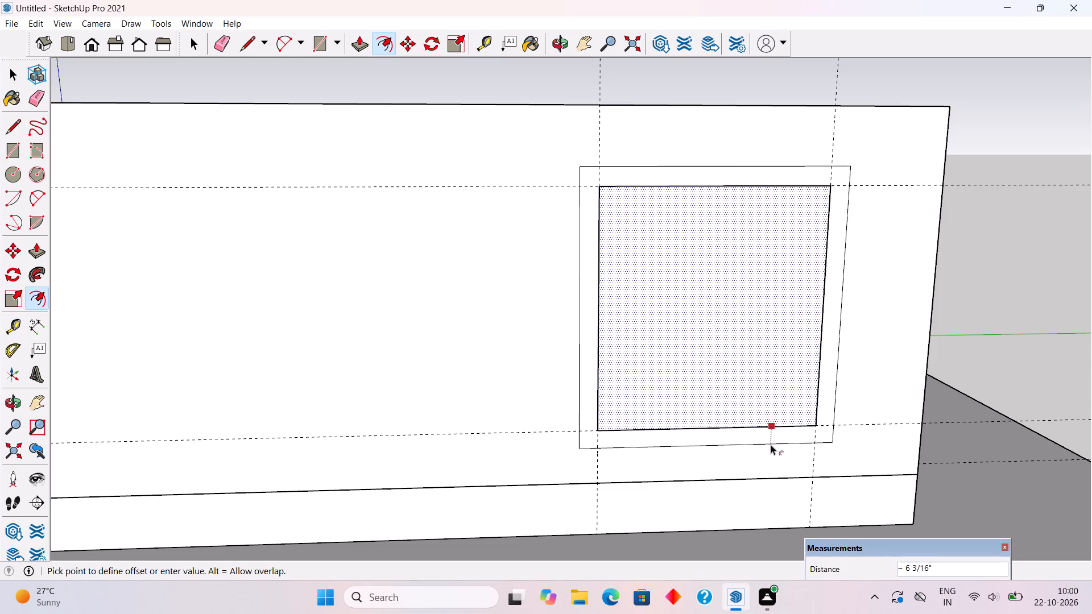
text(6")
key(Return)
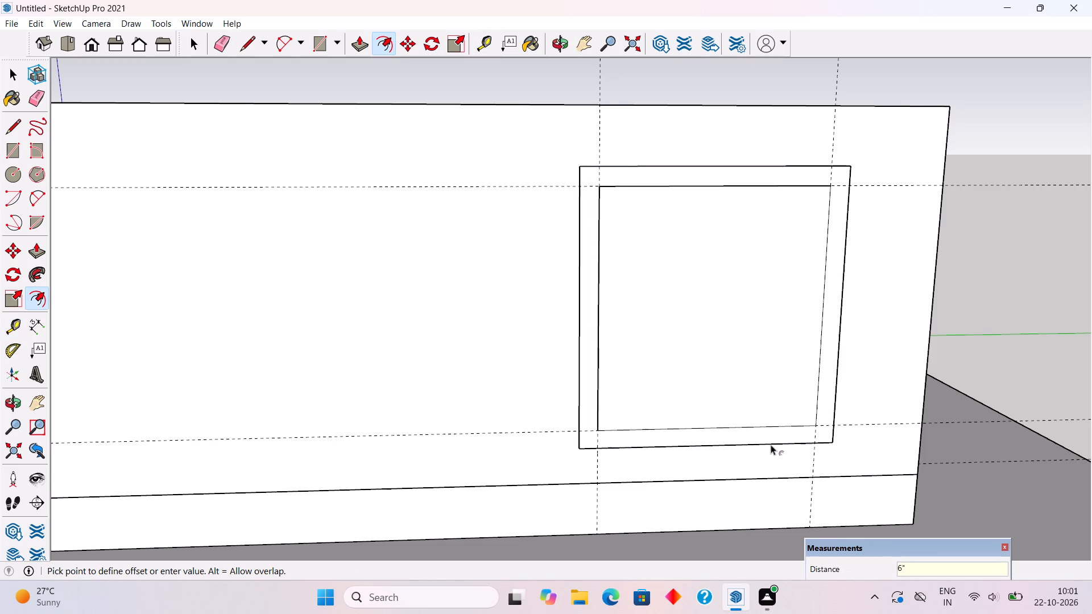
key(space)
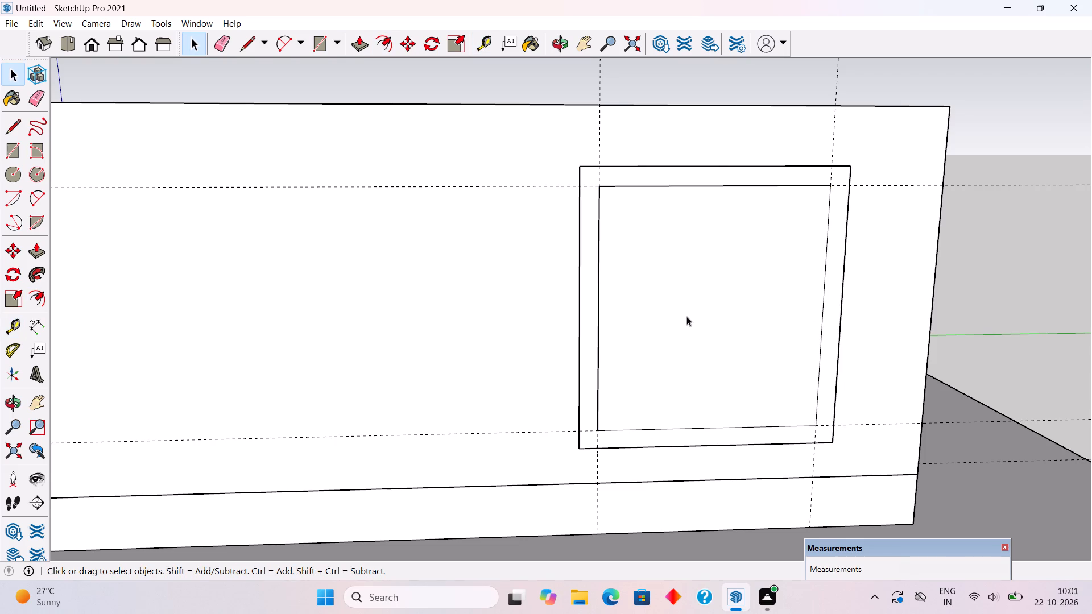
click(686, 316)
key(Delete)
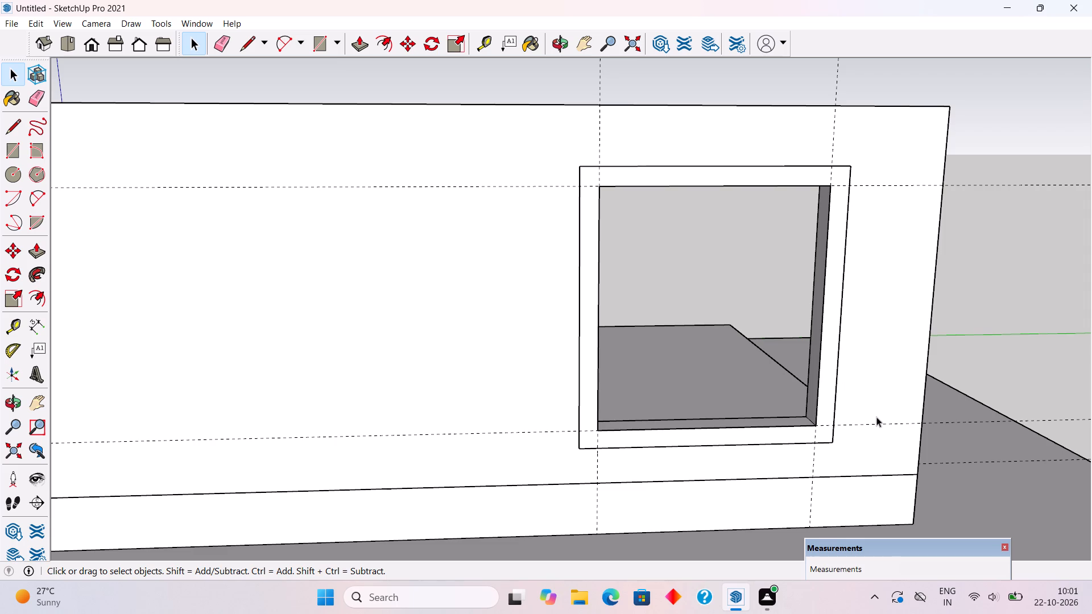
Extrude the window surround 5" out from the wall and make the whole surround a group.
key(p)
click(827, 402)
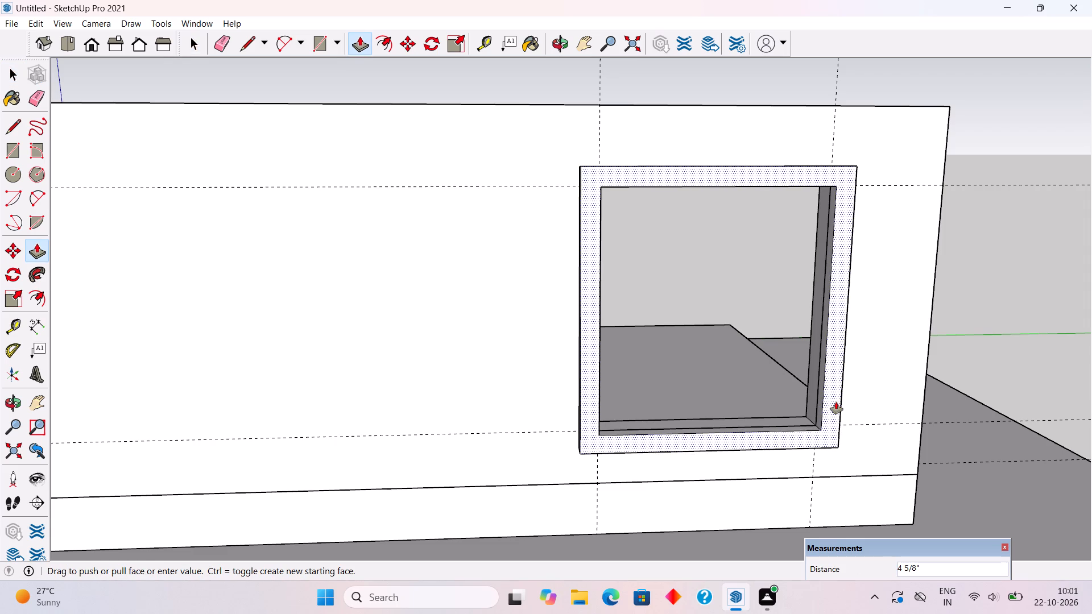
text(5")
key(Return)
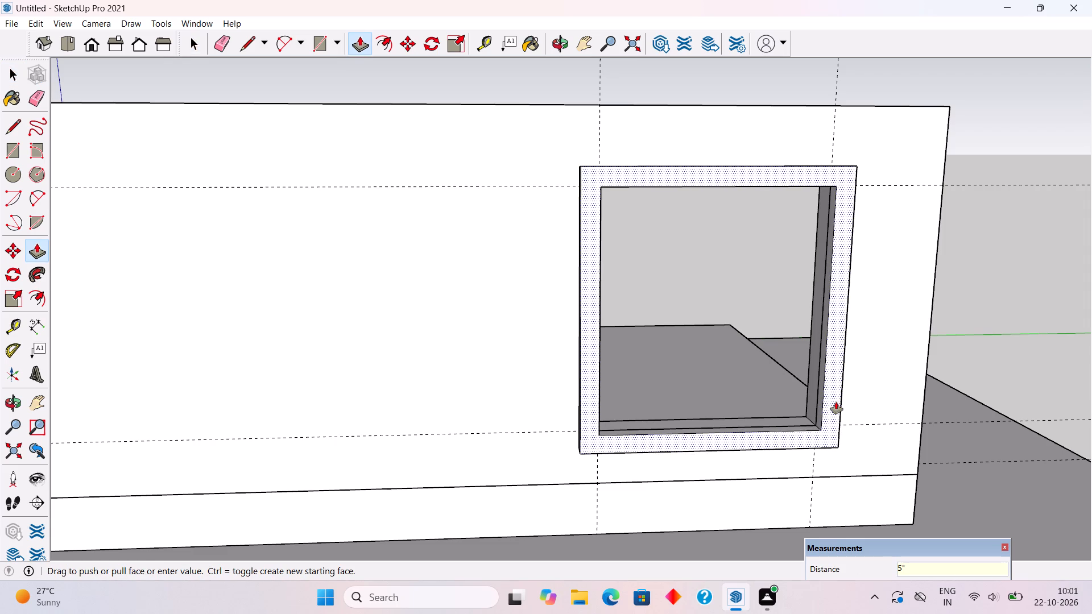
key(space)
triple_click(837, 396)
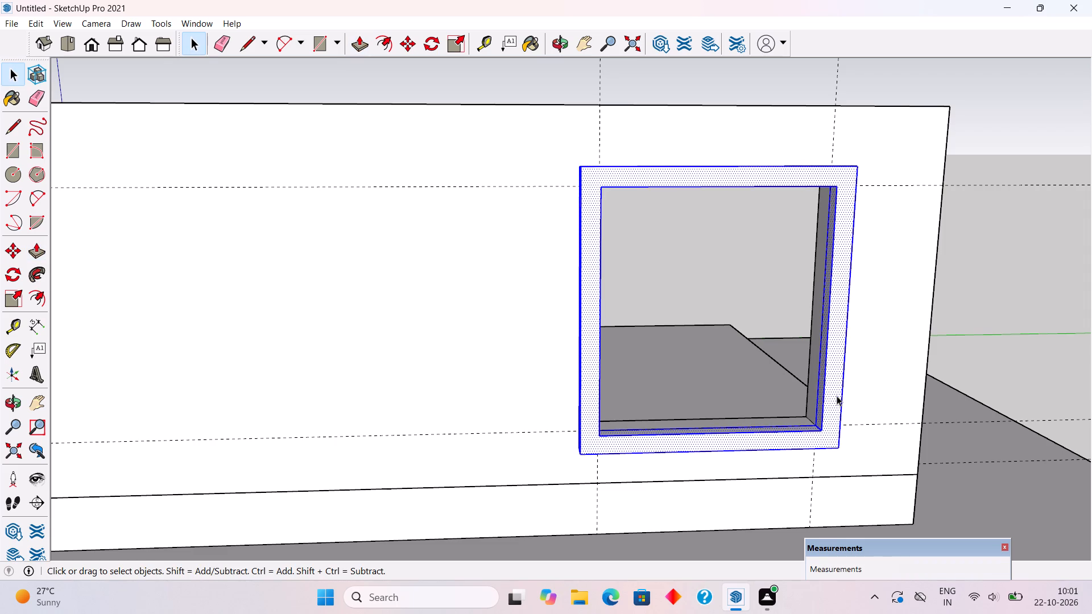
right_click(837, 396)
click(897, 299)
scroll(904, 298, down, 3)
scroll(904, 298, up, 1)
scroll(904, 298, down, 1)
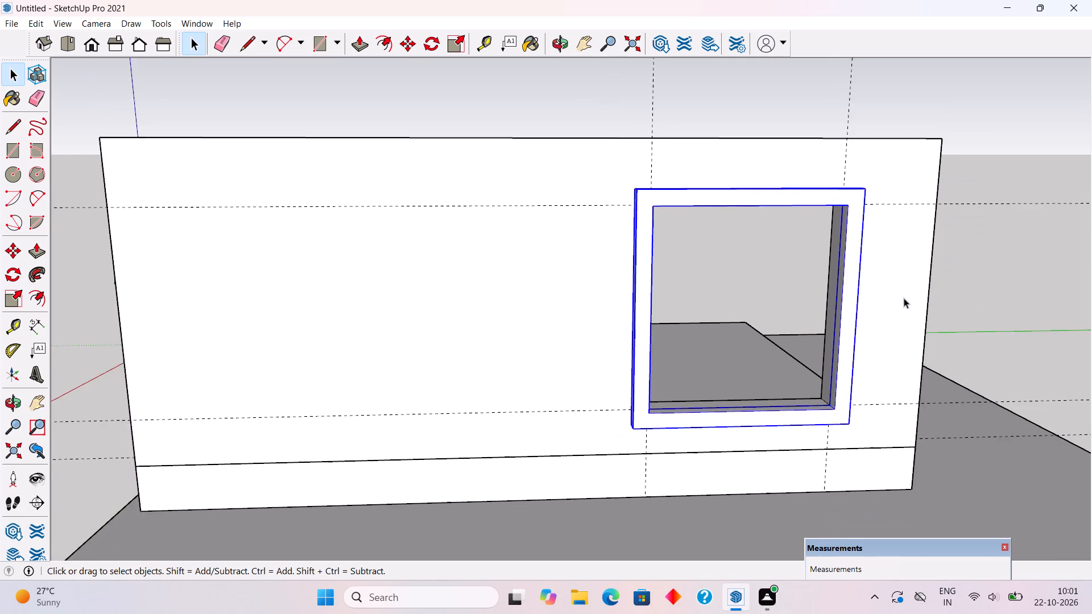
click(781, 261)
Draw a 6'6" × 6' rectangle across the surround's inner opening and offset it 3" inward for the window frame.
middle_drag(754, 315, 700, 287)
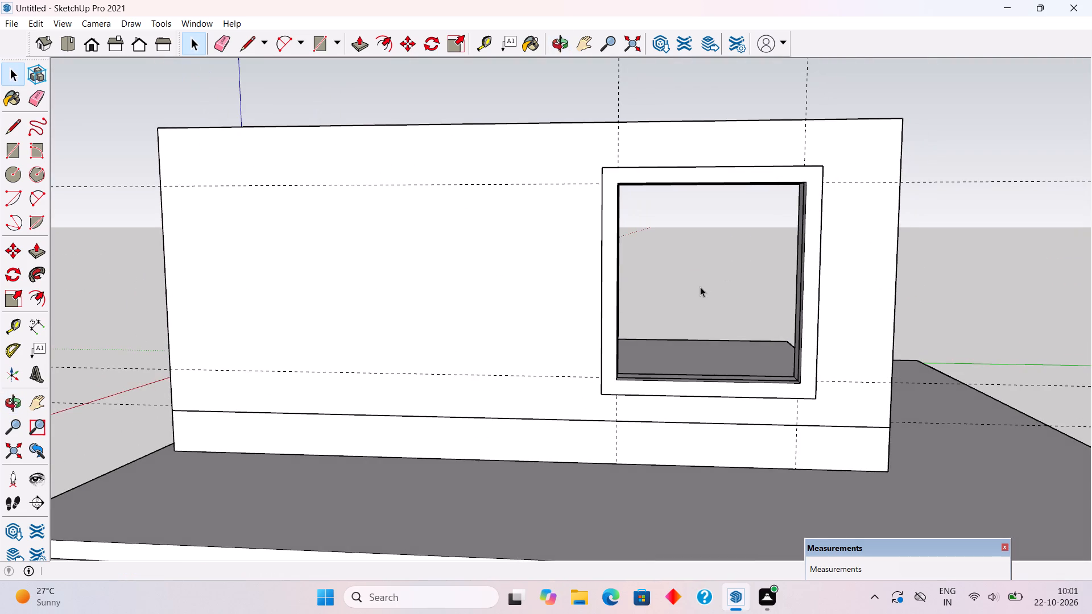
scroll(712, 281, up, 2)
middle_drag(897, 395, 897, 362)
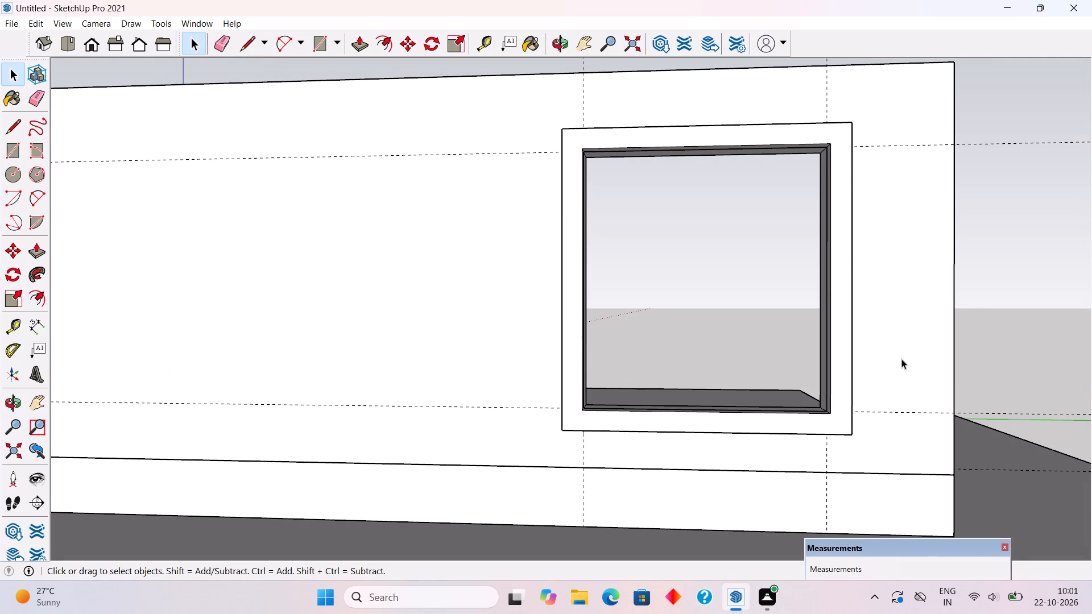
key(r)
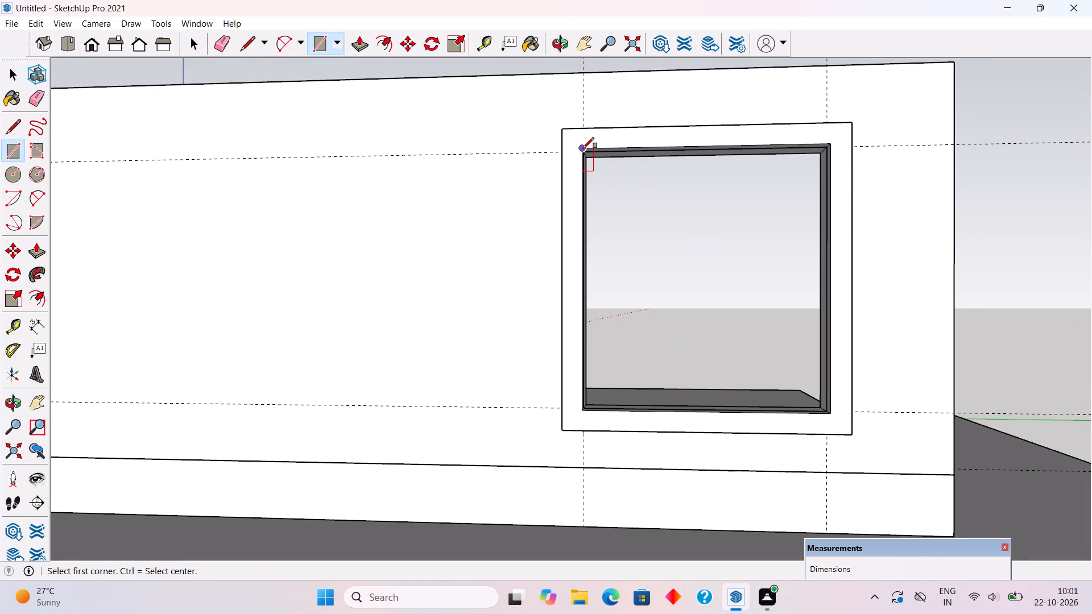
click(583, 148)
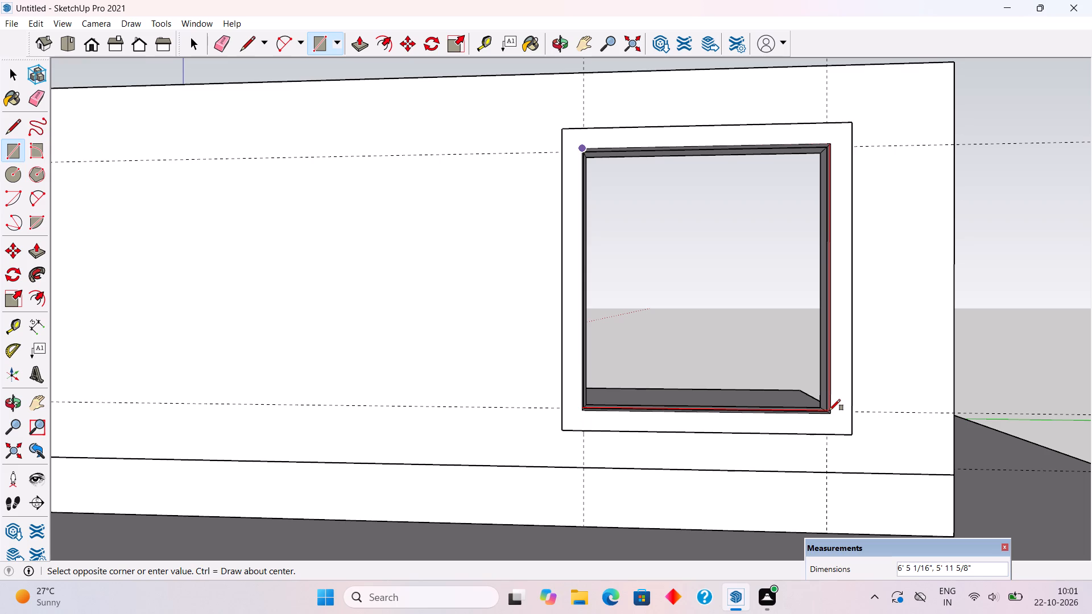
click(829, 416)
key(t)
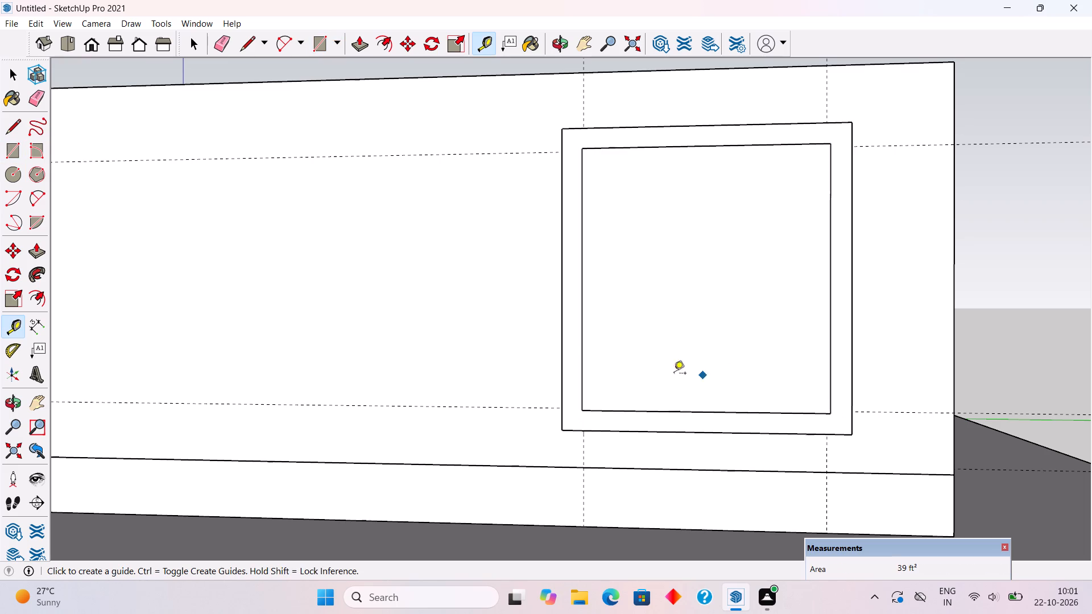
key(f)
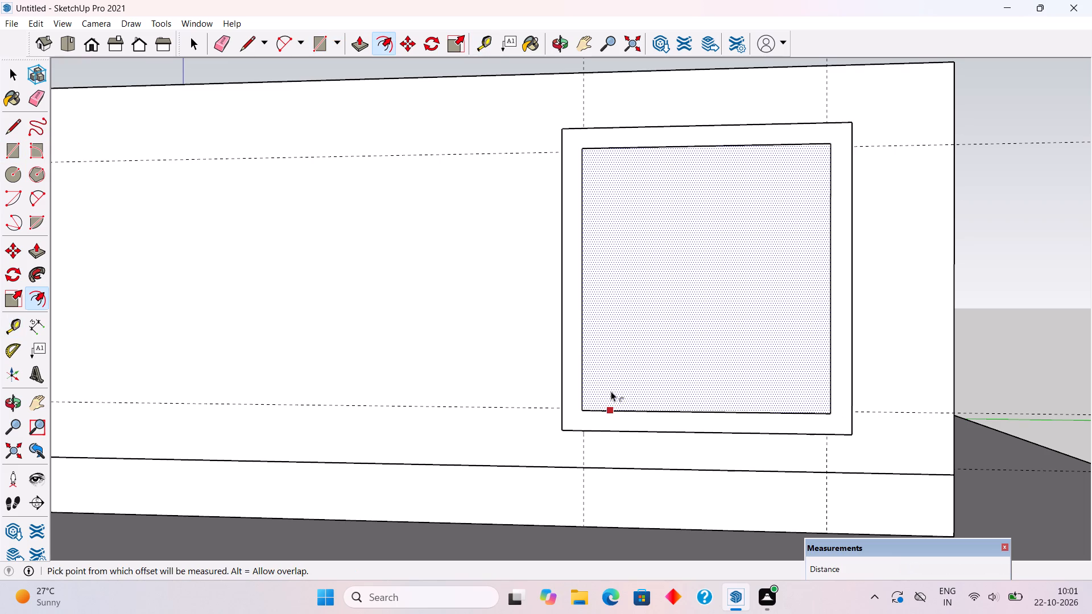
click(614, 396)
text(3")
key(Return)
Add a vertical guide at the frame's centre, 2'9" from the inner side edge, and guides 1.5" either side of it.
key(t)
click(593, 336)
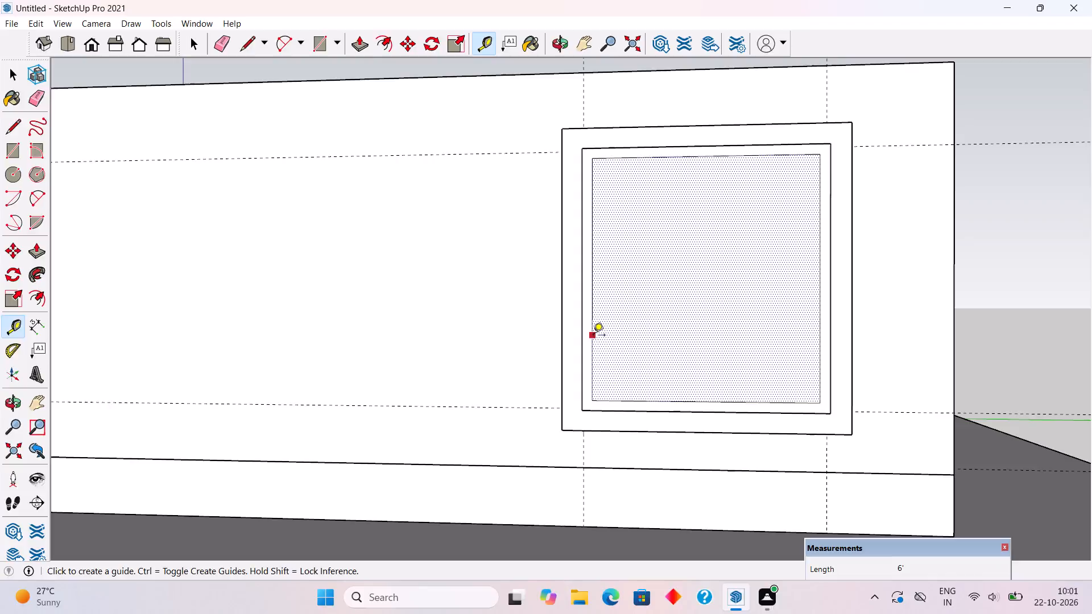
click(710, 402)
click(706, 363)
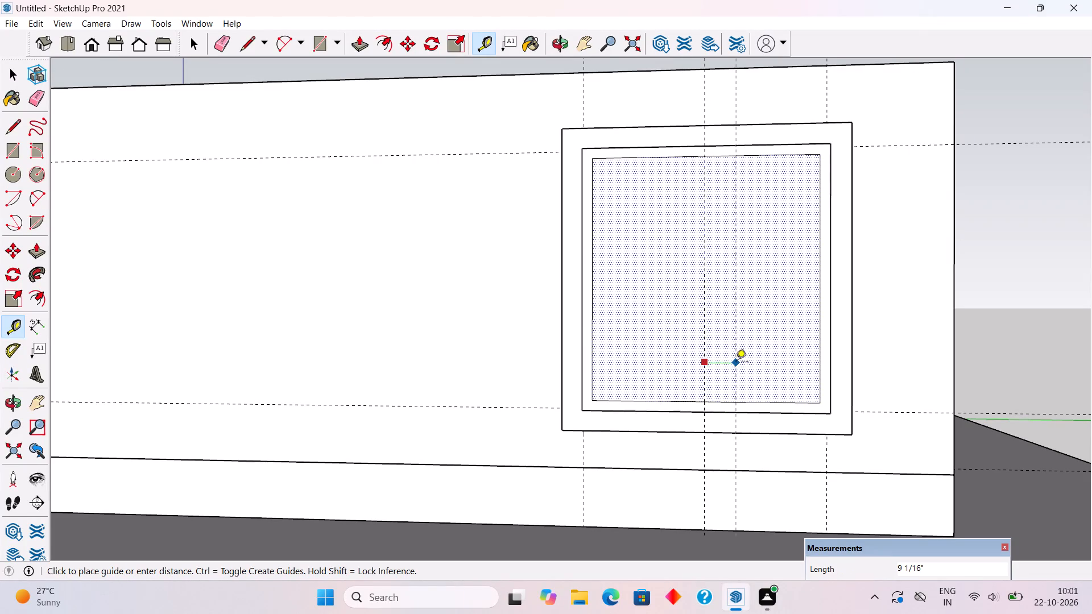
text(1.5")
key(Return)
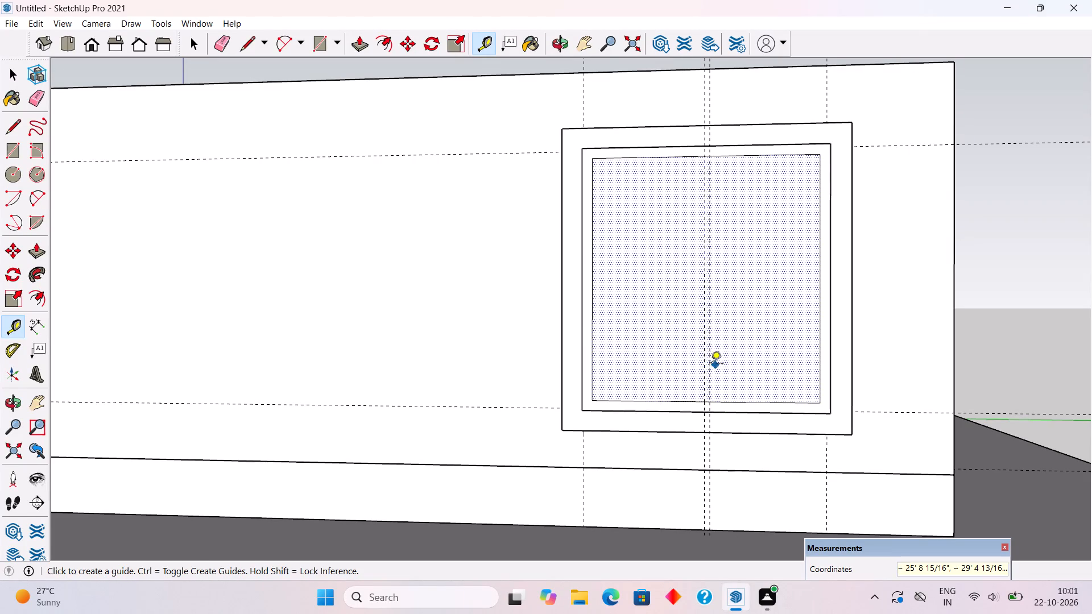
click(709, 364)
text(3")
key(Return)
Draw two vertical 6' lines along the outer mullion guides, from the frame's inner top edge to its inner bottom edge.
key(l)
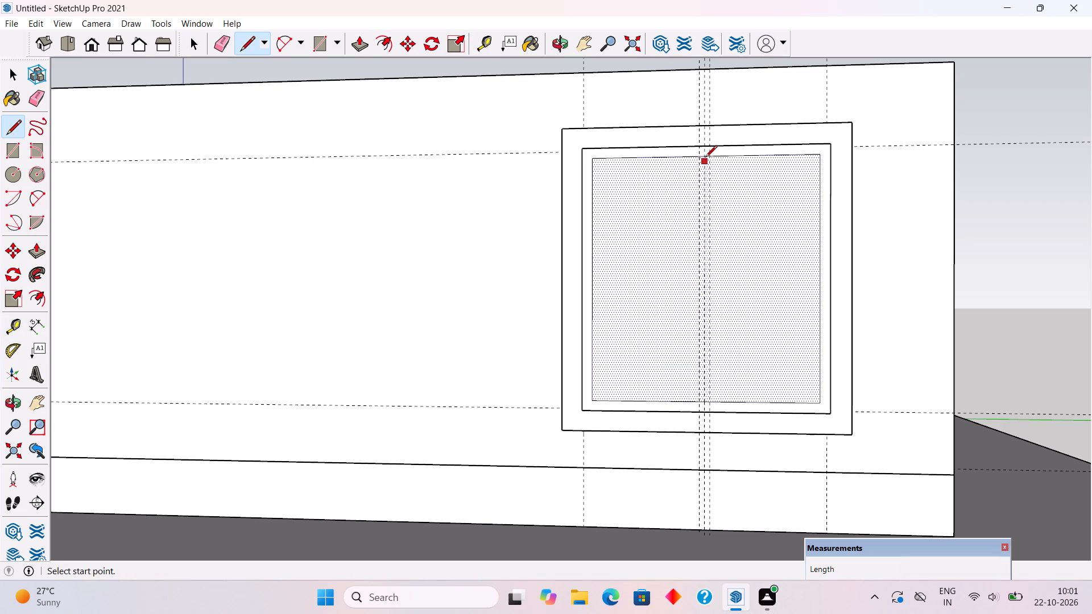
click(696, 159)
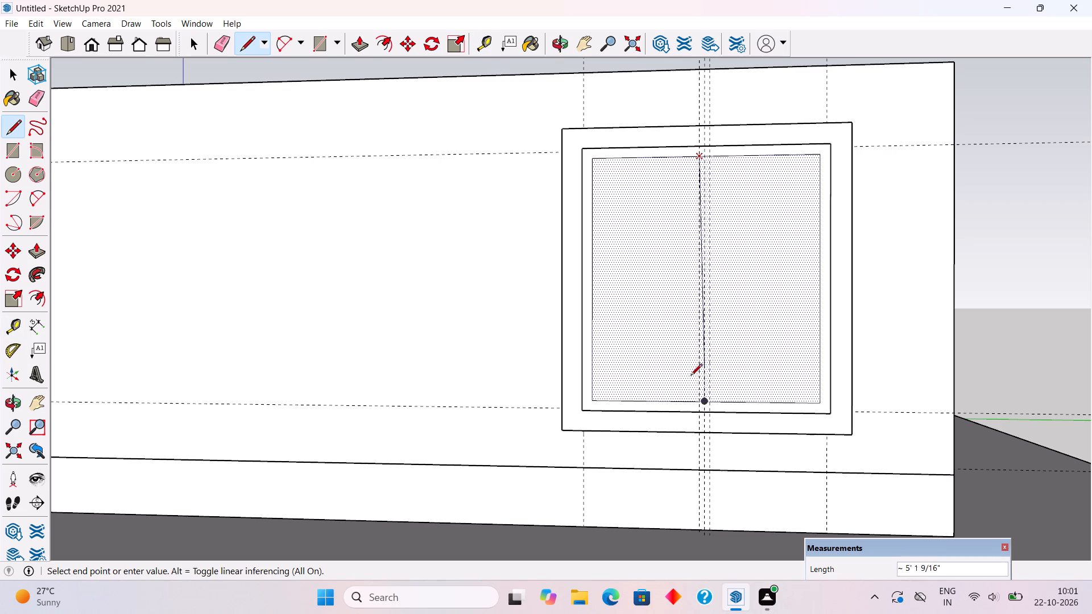
click(697, 401)
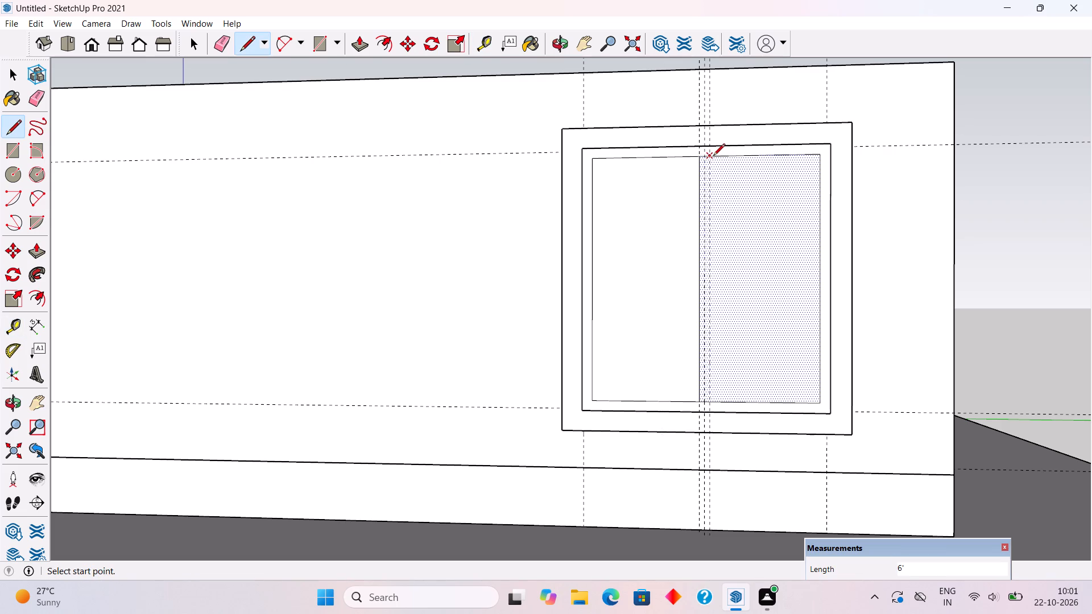
click(710, 158)
click(708, 401)
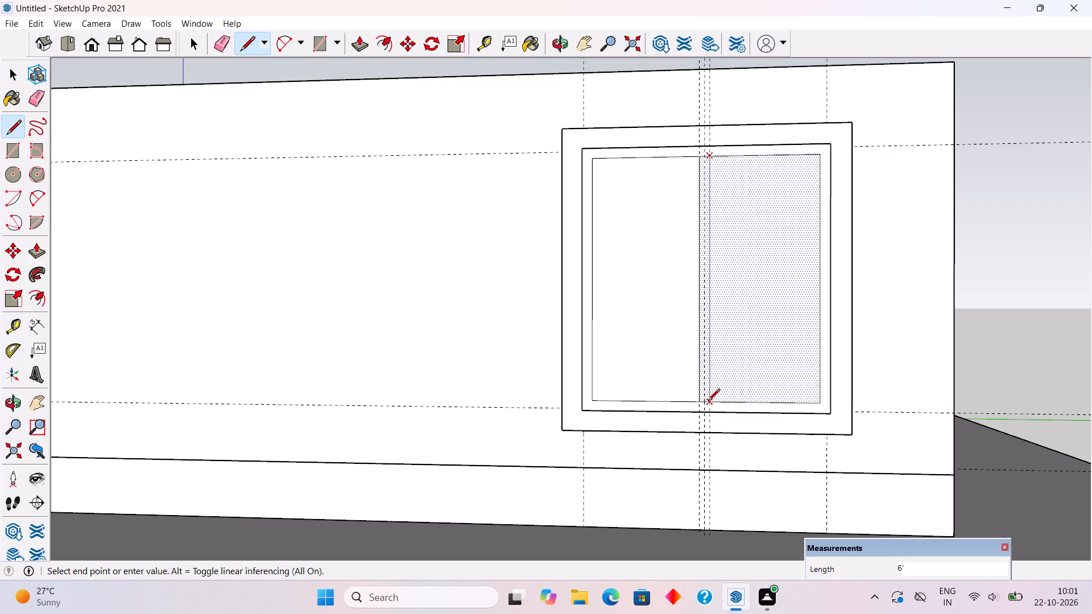
Erase the short edge segments between the two mullion lines at the bottom and top so the mullion joins the frame.
key(e)
key(e)
scroll(702, 399, up, 5)
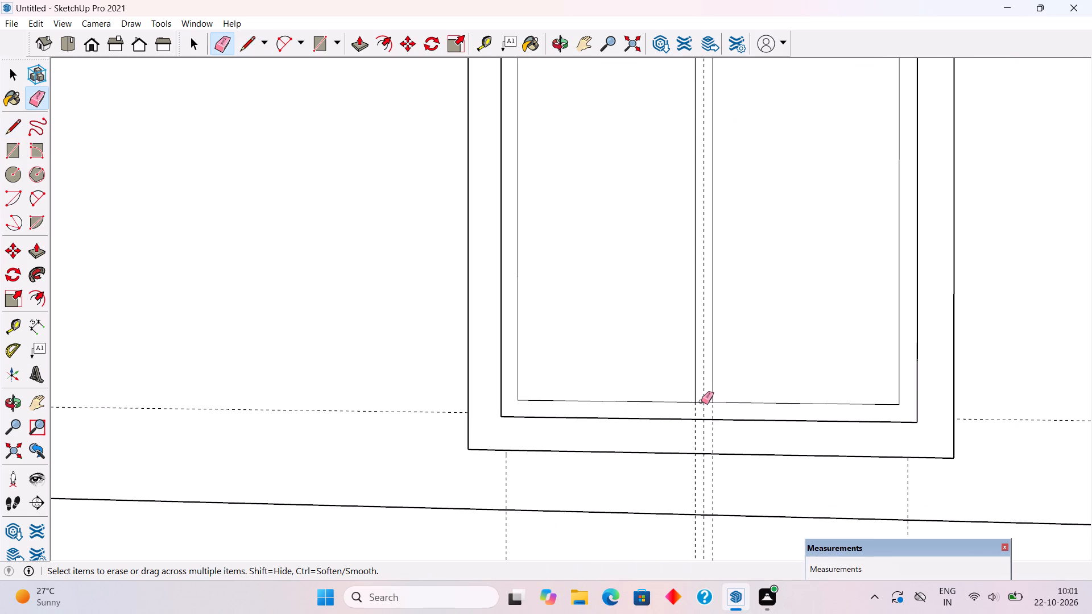
click(702, 401)
scroll(702, 401, down, 4)
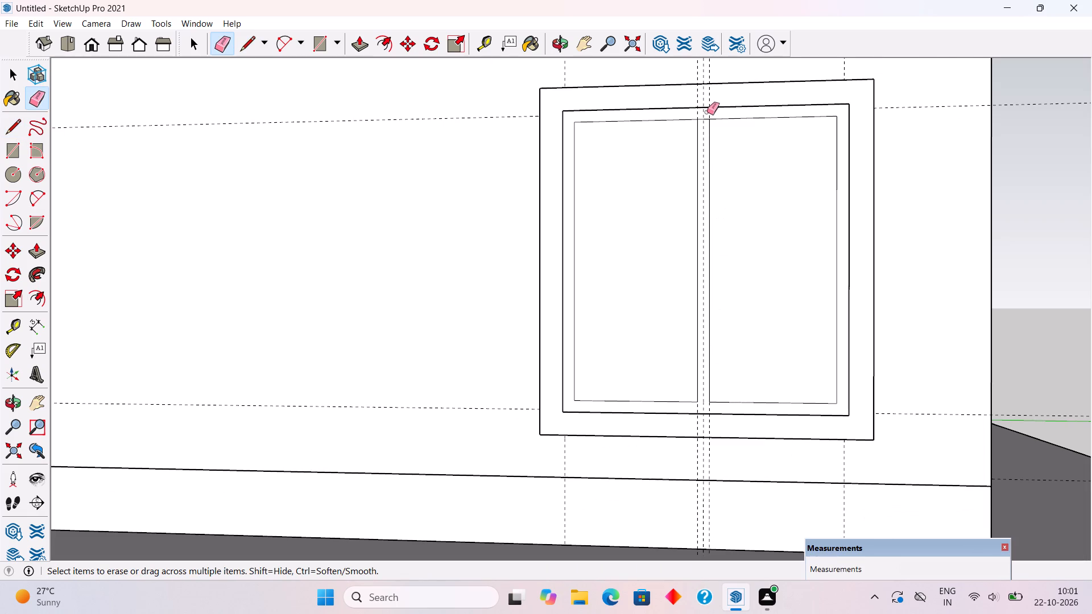
click(706, 119)
Delete the two pane faces on either side of the central mullion.
key(space)
click(652, 242)
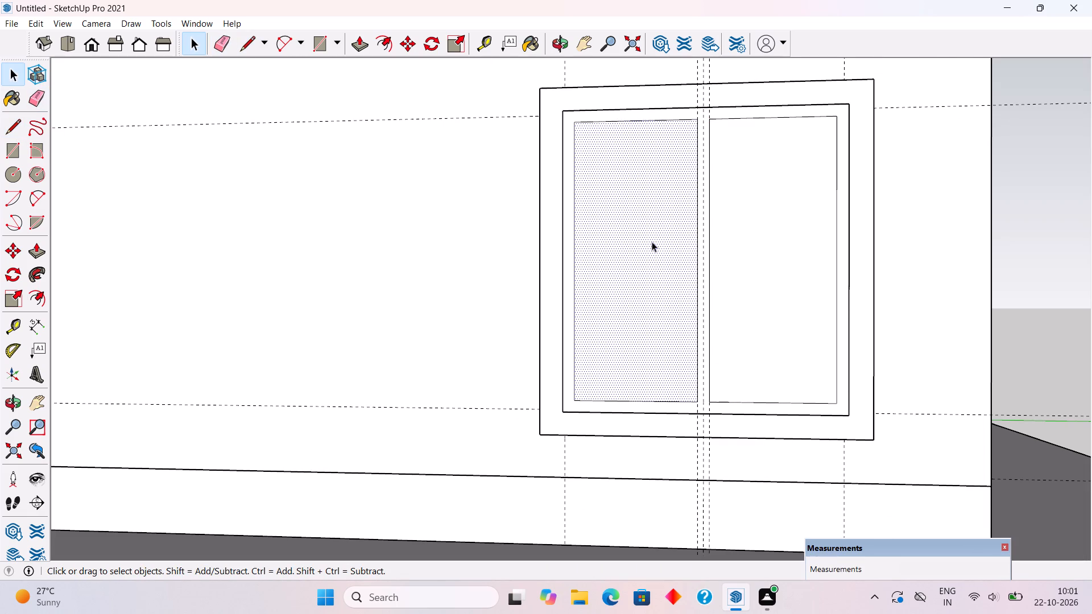
key(Delete)
click(717, 243)
key(Delete)
Push/Pull the mullioned window frame face outward by 3".
key(p)
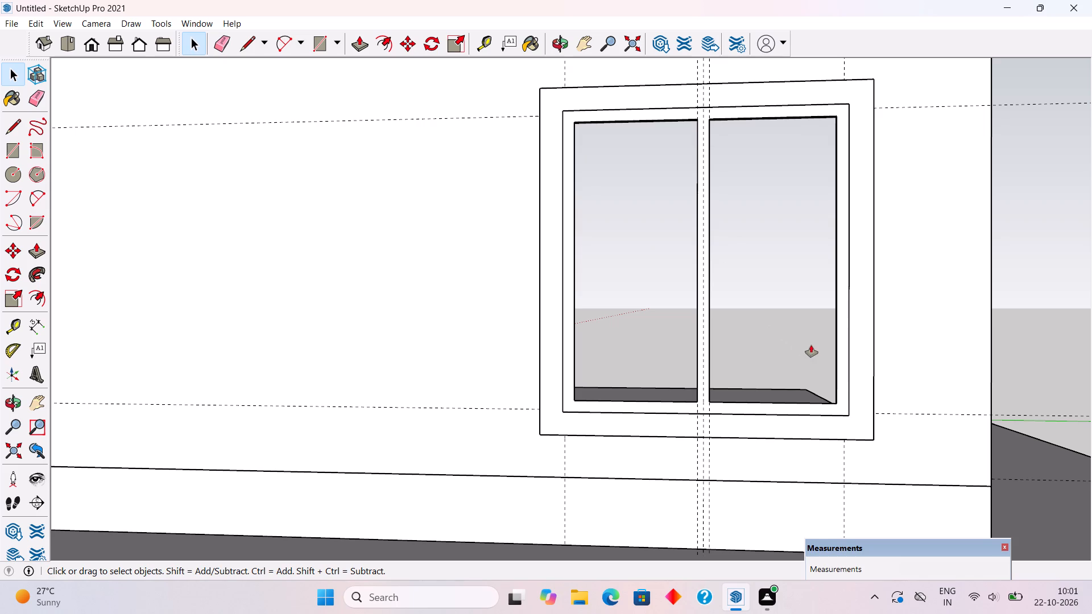
click(837, 392)
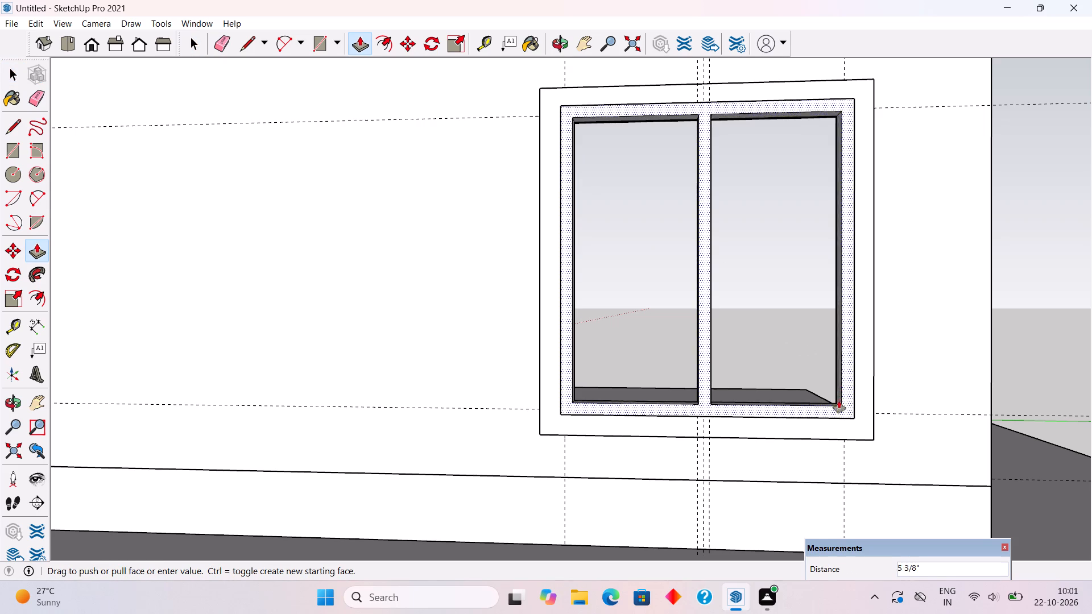
text(3")
key(Return)
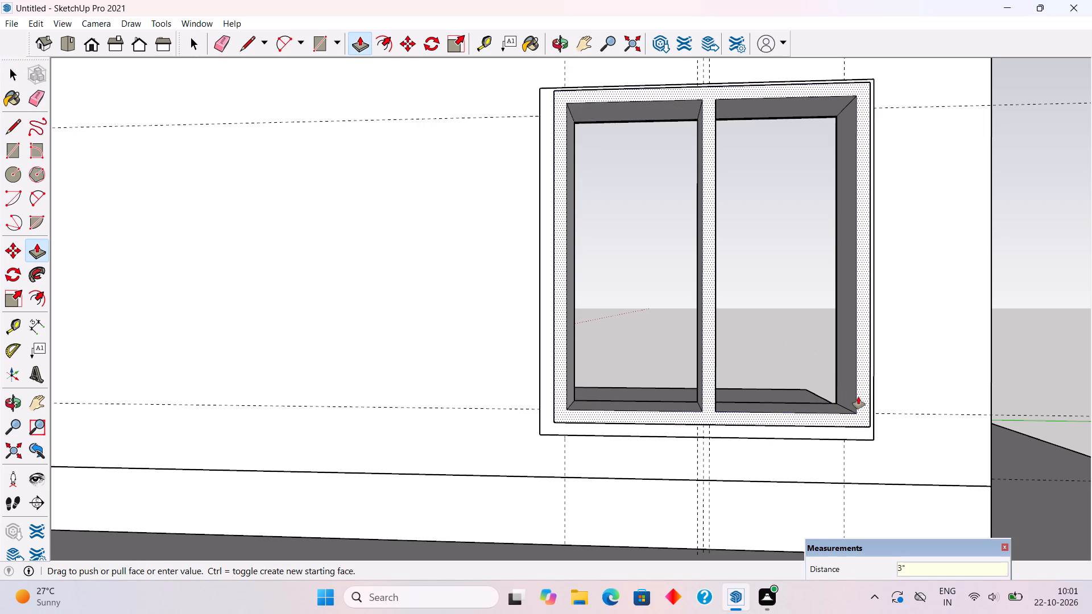
Make the whole extruded mullioned frame, with all its connected geometry, a group.
key(space)
triple_click(845, 394)
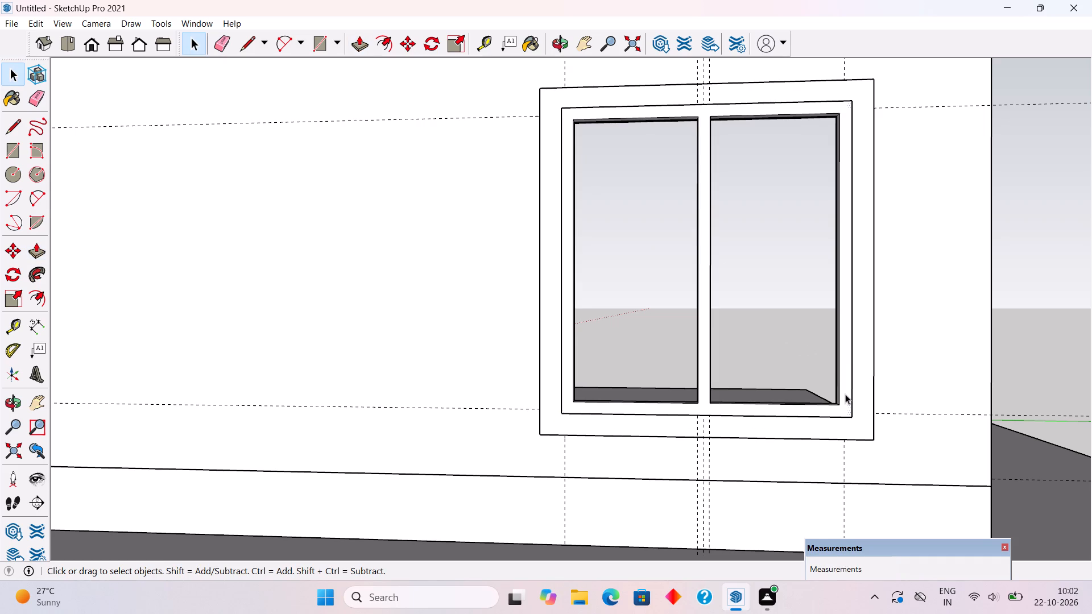
right_click(845, 394)
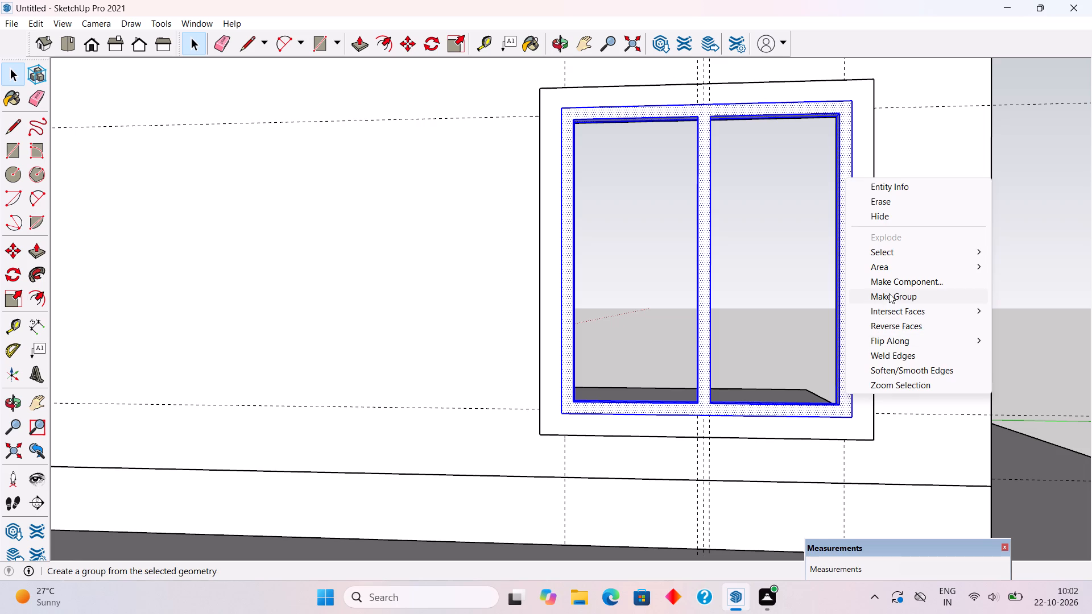
click(889, 293)
click(715, 269)
Move the mullioned frame group about 8" back into the window opening, perpendicular to the wall, from its lower outer corner.
middle_drag(735, 298, 812, 442)
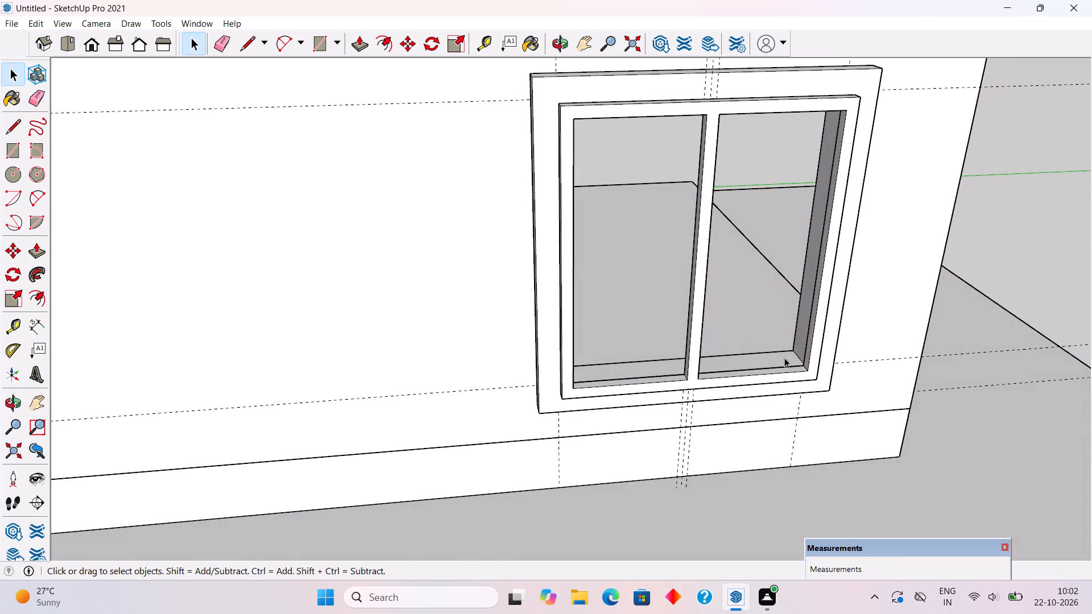
scroll(697, 344, up, 4)
middle_drag(715, 395, 846, 396)
scroll(839, 332, up, 4)
click(829, 319)
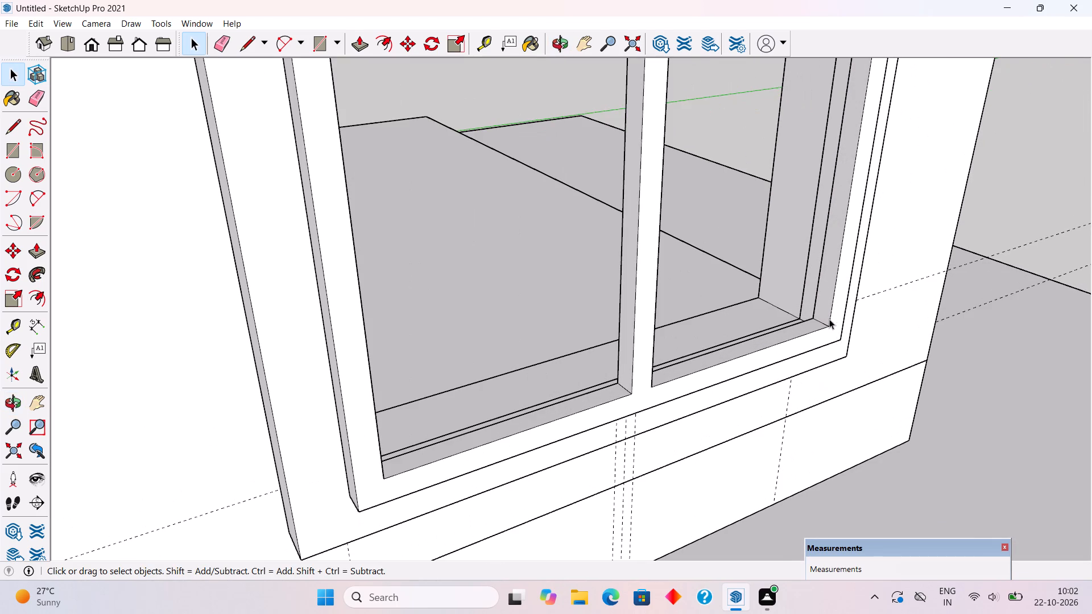
key(m)
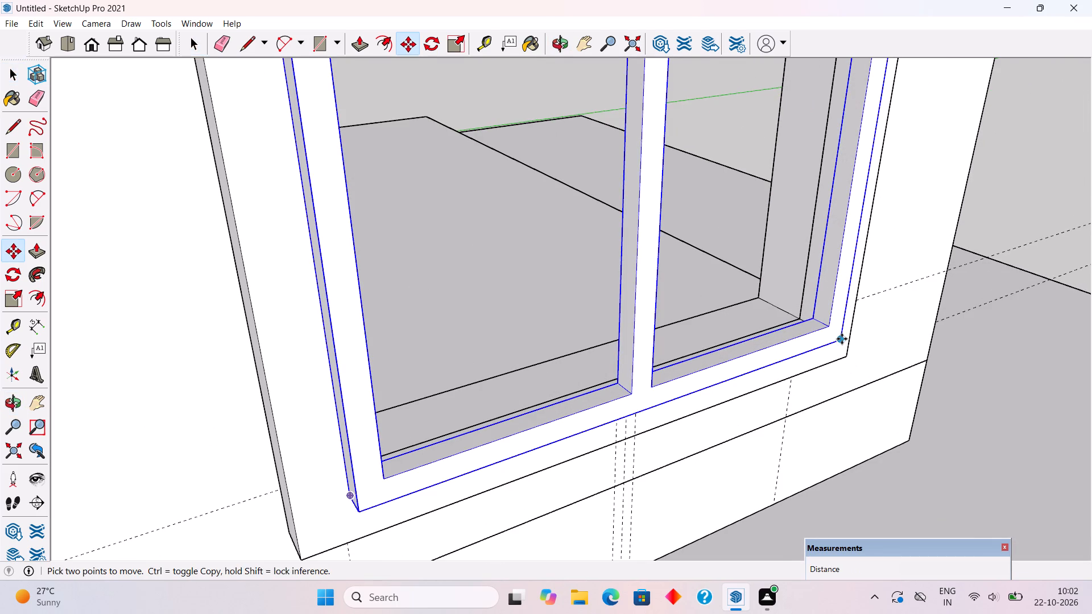
click(842, 339)
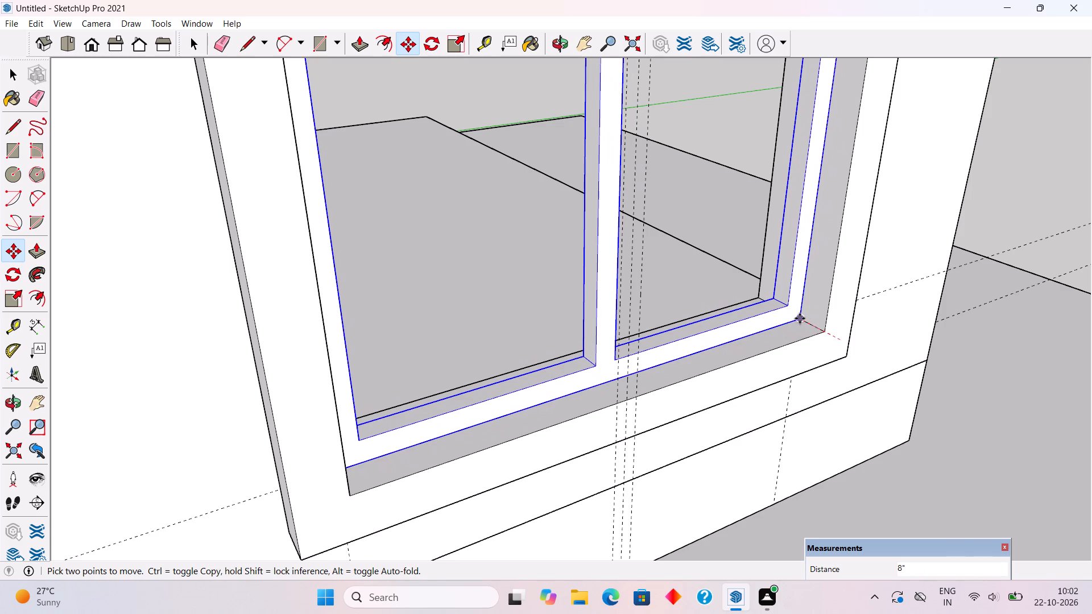
click(797, 318)
scroll(797, 318, down, 4)
key(space)
scroll(797, 318, down, 3)
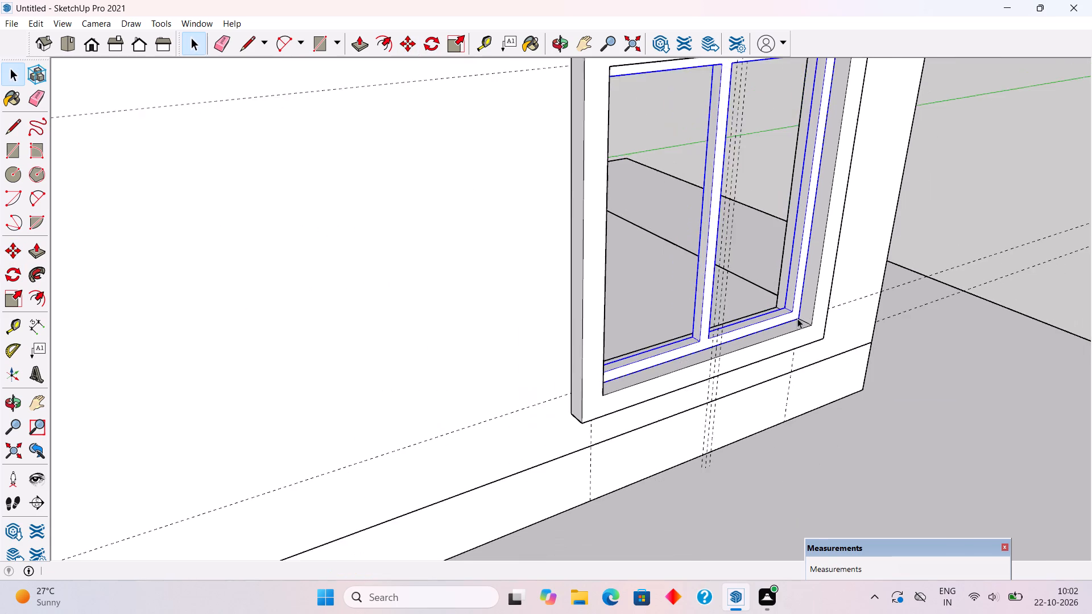
scroll(797, 318, down, 7)
click(913, 203)
Draw a 6' by 2'7 1/2" rectangle pane in each of the two openings of the mullioned frame.
middle_drag(888, 314, 668, 223)
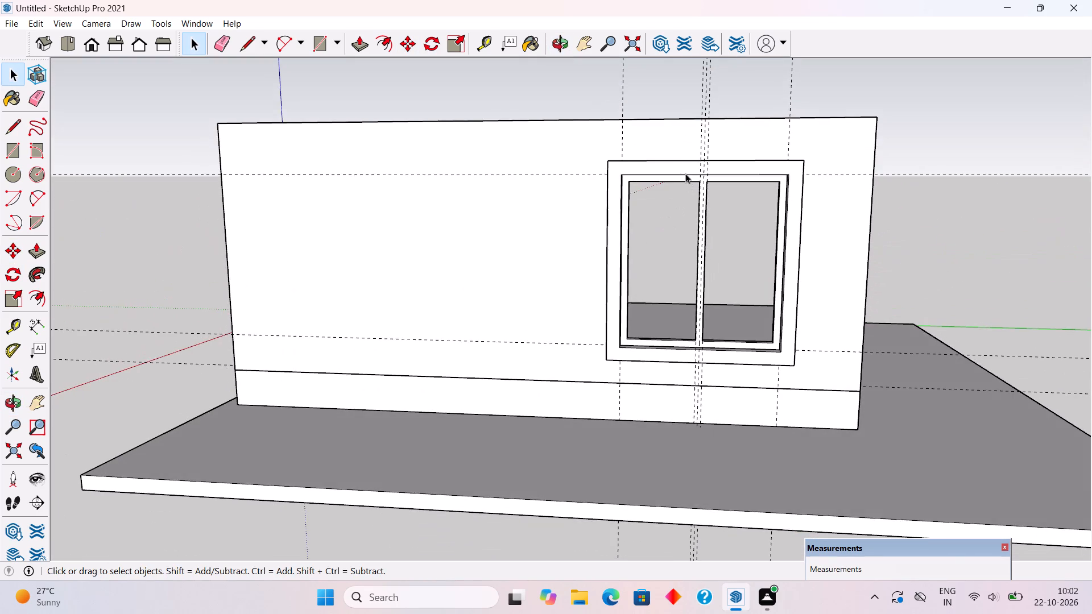
scroll(681, 163, up, 4)
scroll(833, 325, up, 2)
scroll(862, 387, up, 2)
middle_drag(870, 381, 890, 351)
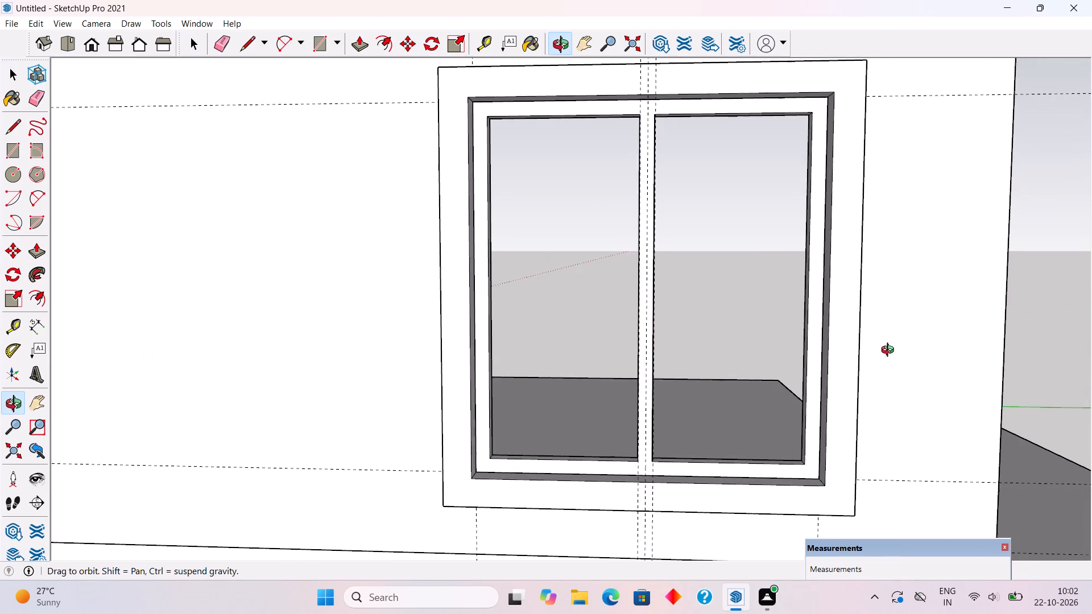
middle_drag(890, 351, 900, 351)
key(r)
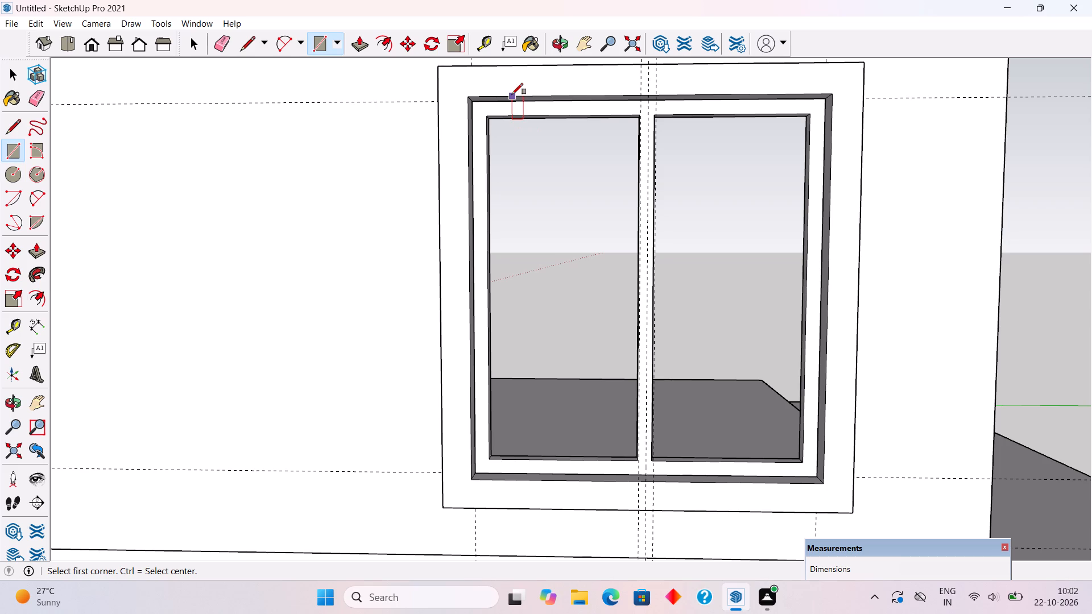
click(491, 115)
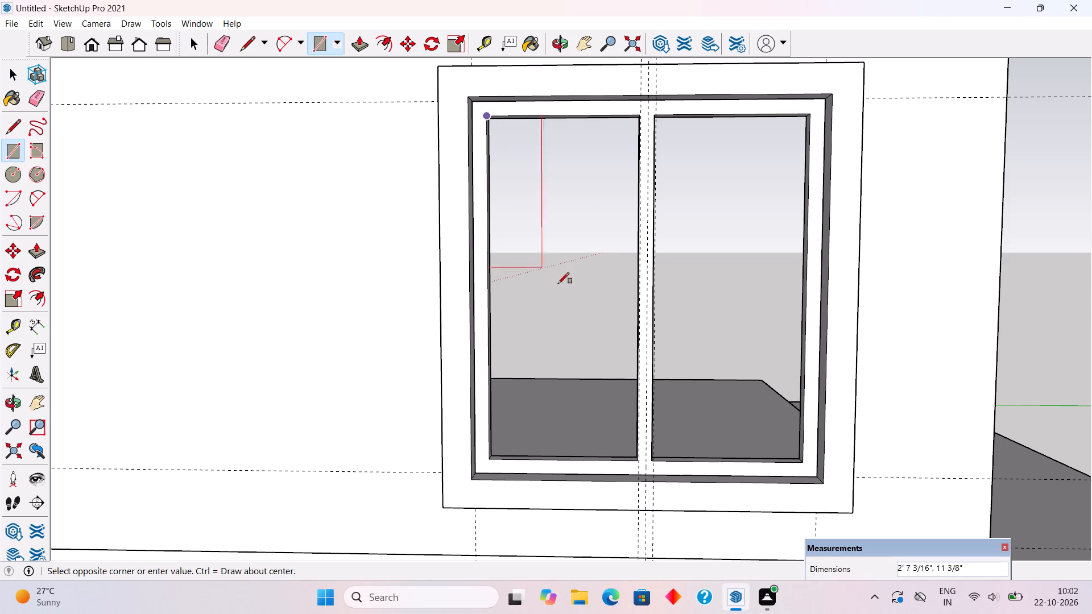
click(638, 459)
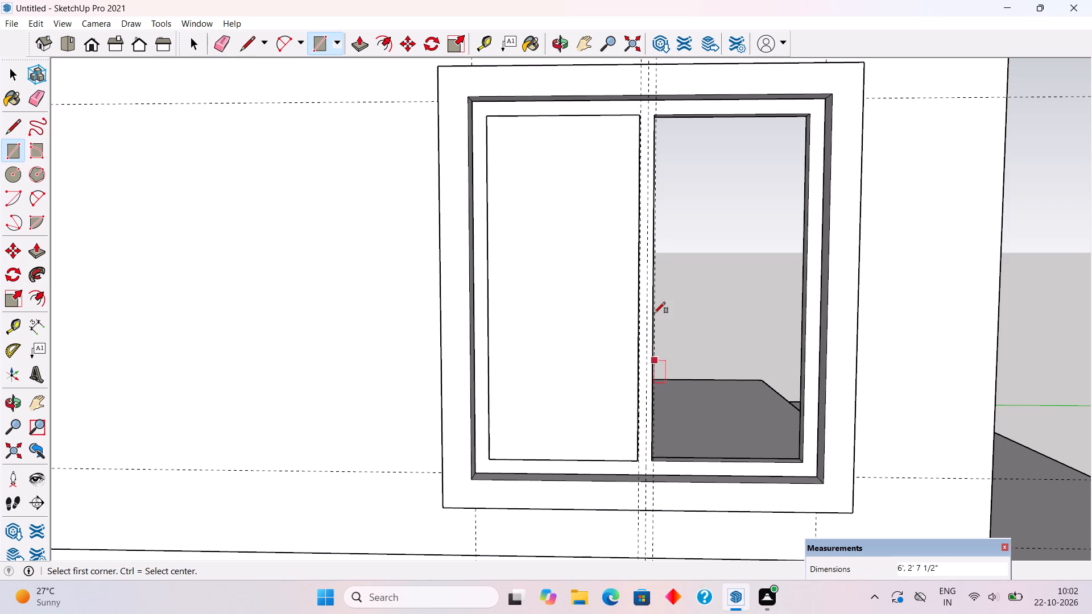
click(656, 119)
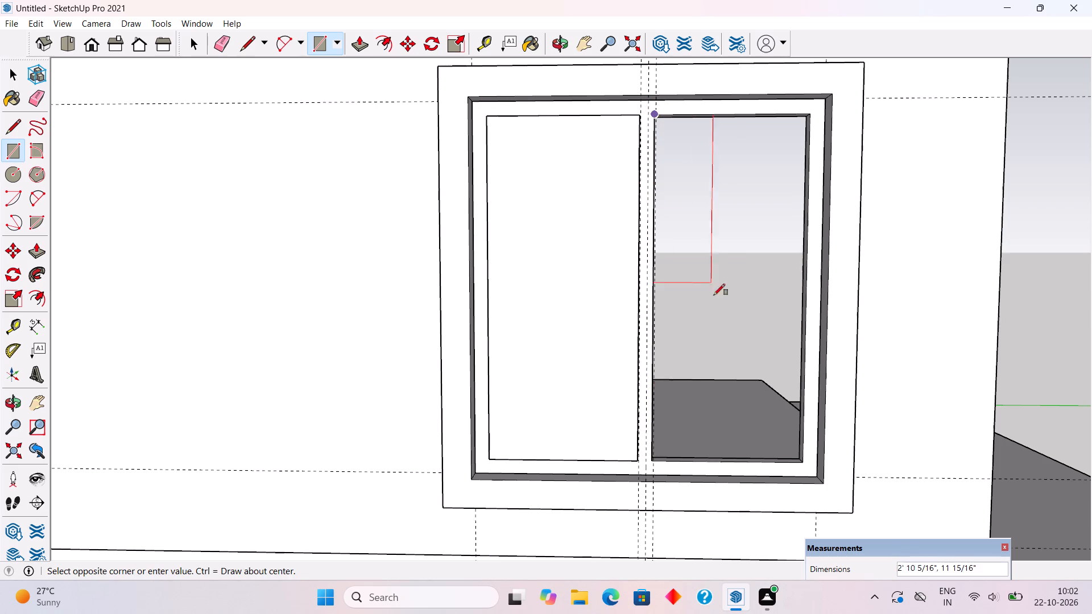
click(801, 462)
Make each of the two pane rectangles, with its edges, a separate group.
key(space)
triple_click(756, 409)
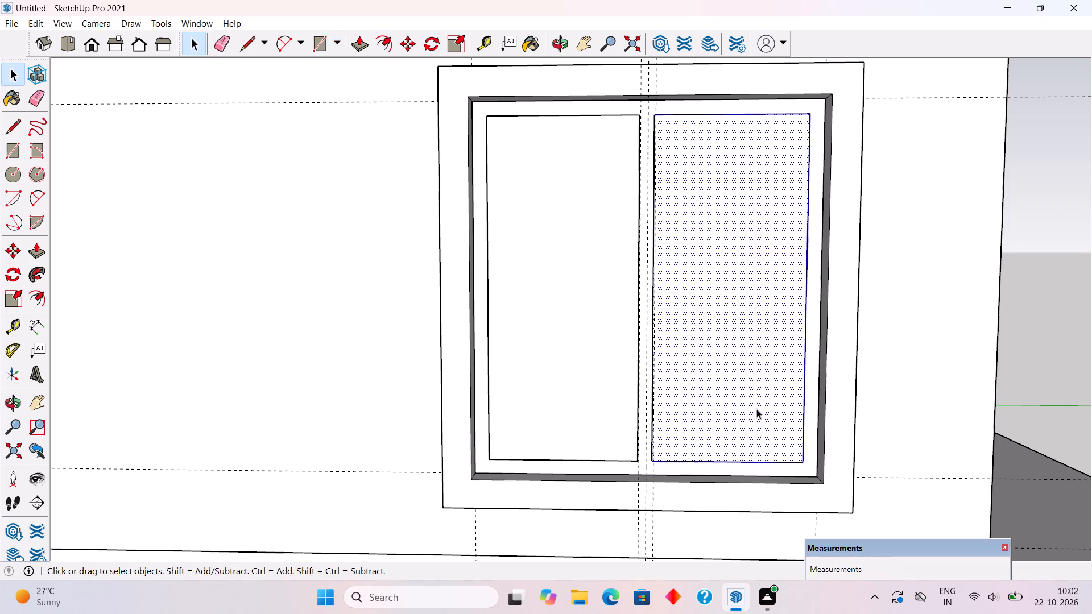
right_click(756, 409)
click(809, 326)
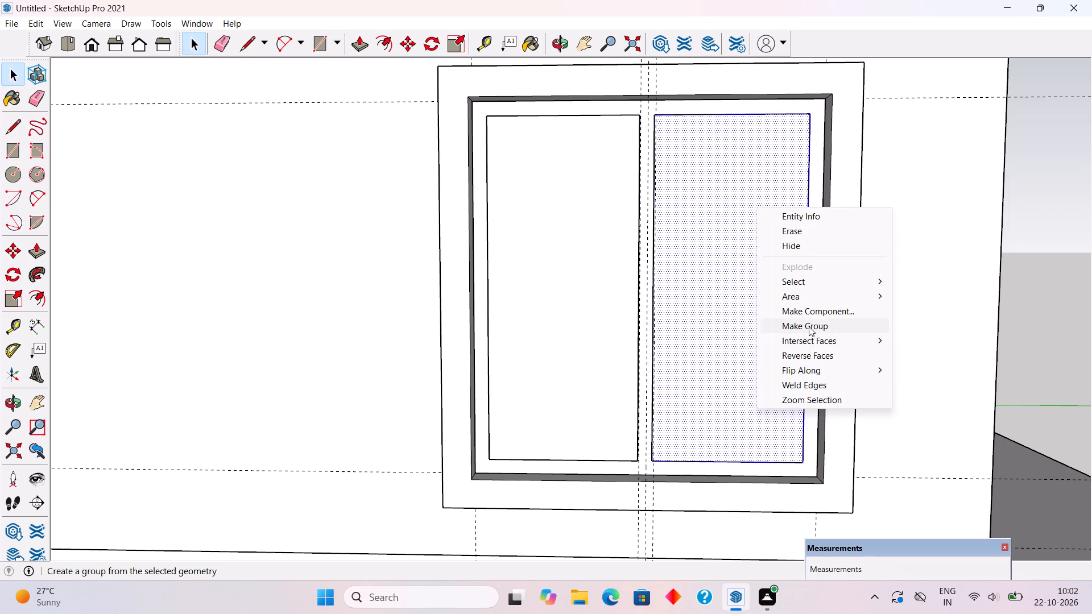
triple_click(515, 273)
right_click(515, 273)
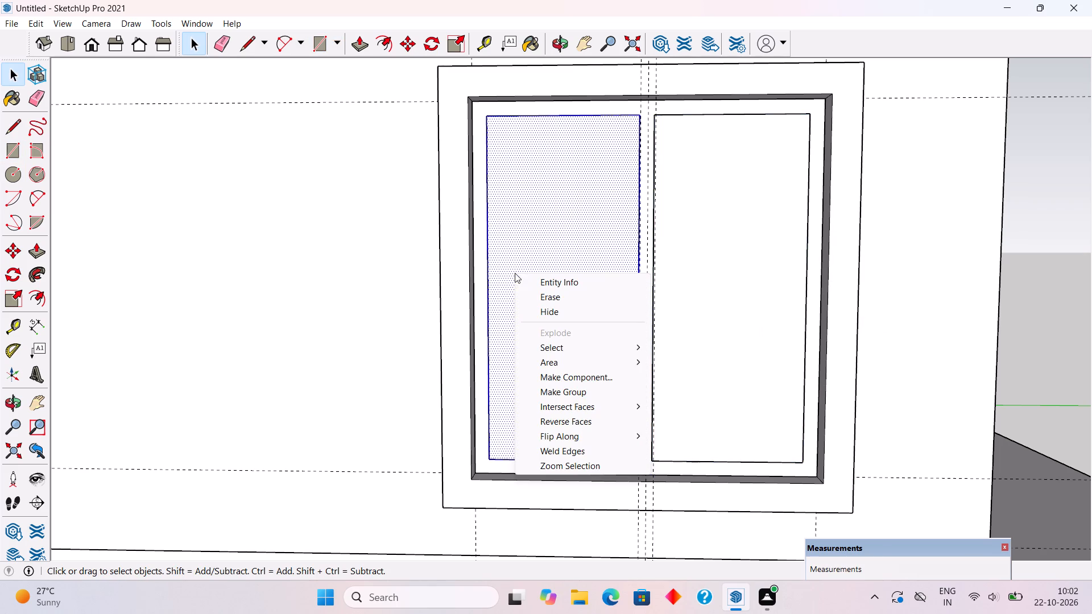
click(568, 391)
scroll(569, 387, down, 7)
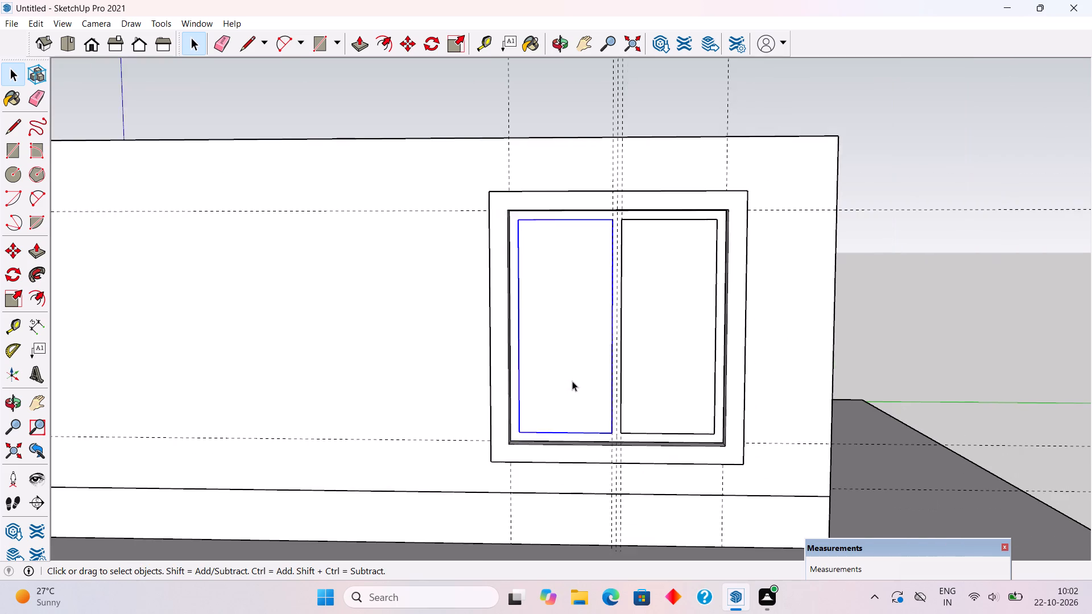
scroll(572, 381, down, 3)
click(838, 297)
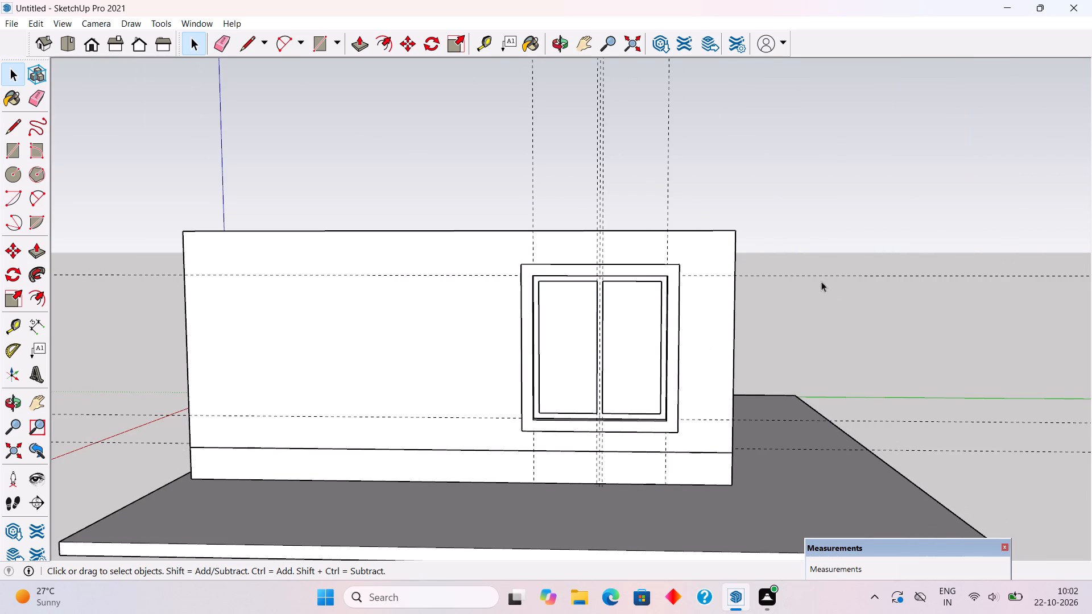
Open the wall group for editing and Push/Pull the wall's top face up by 1.5'.
scroll(735, 296, down, 2)
middle_drag(693, 354, 864, 378)
middle_drag(645, 297, 671, 305)
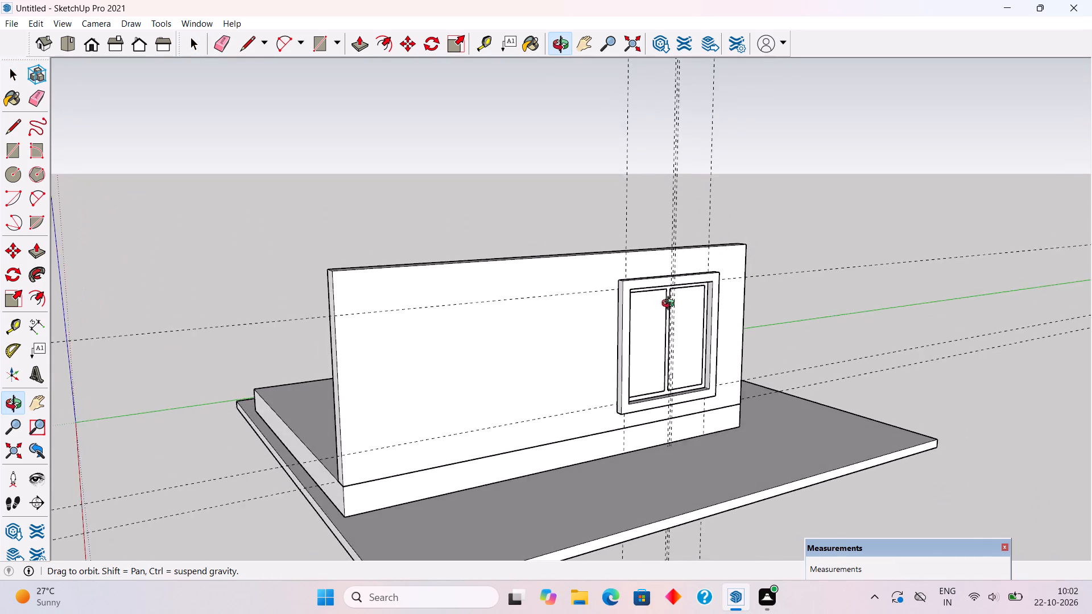
middle_drag(671, 305, 747, 321)
scroll(618, 240, up, 3)
middle_drag(631, 306, 678, 361)
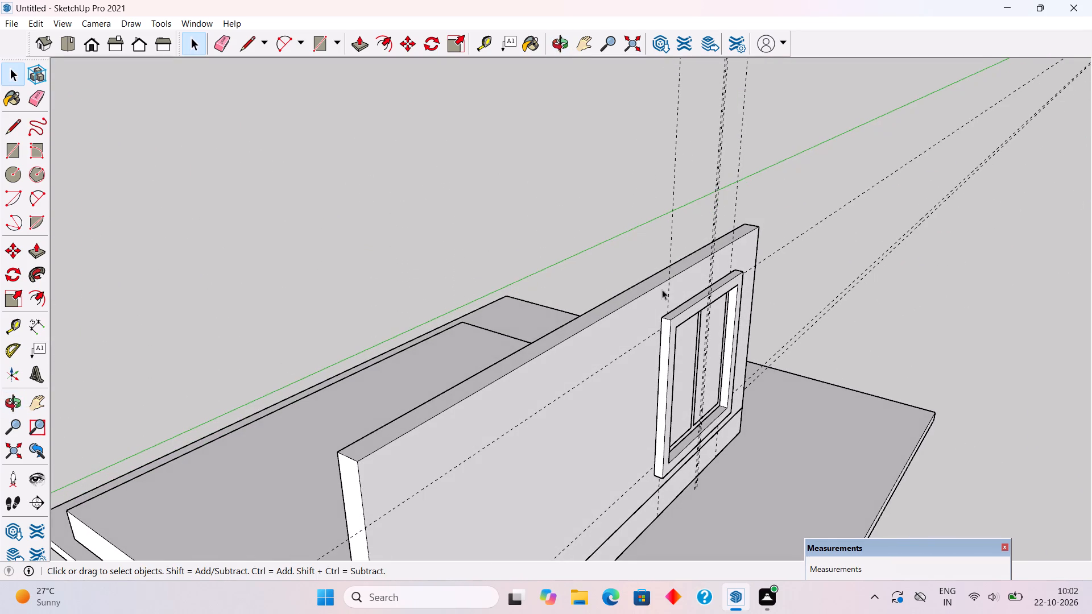
triple_click(652, 279)
key(p)
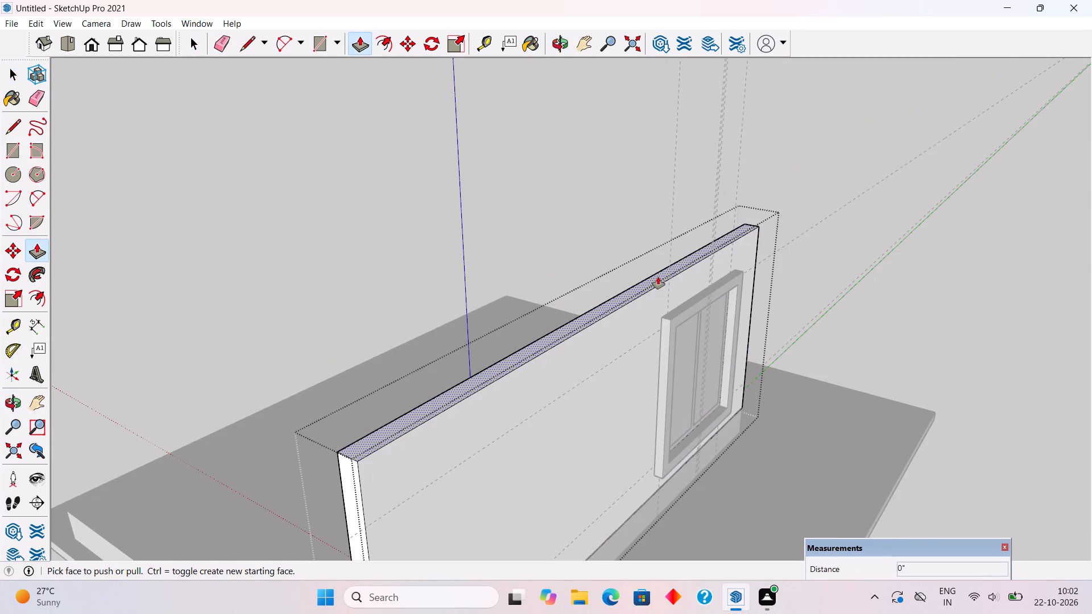
click(658, 277)
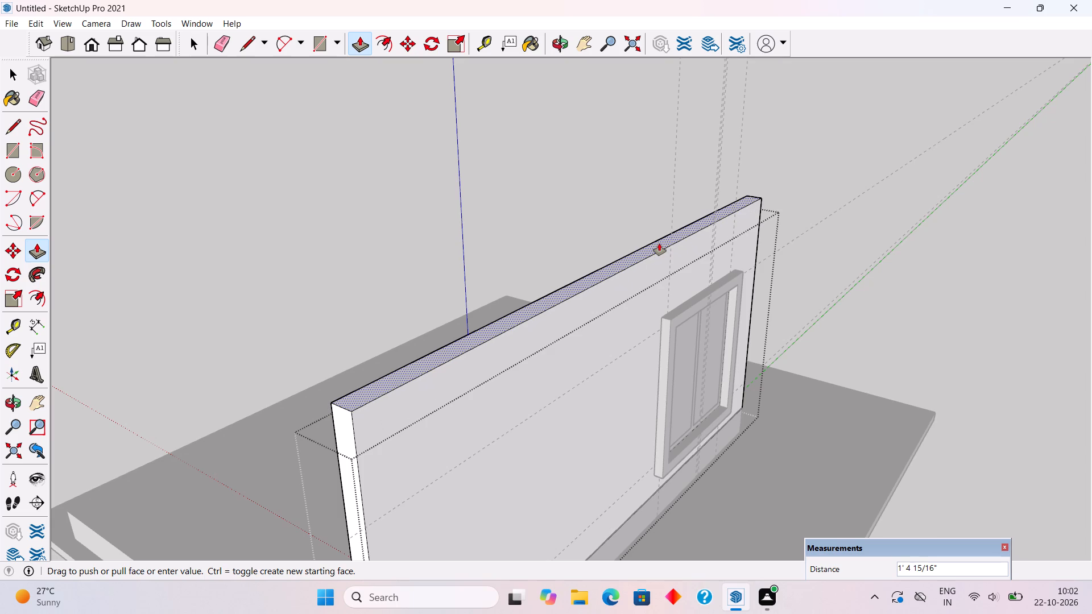
text(1.5')
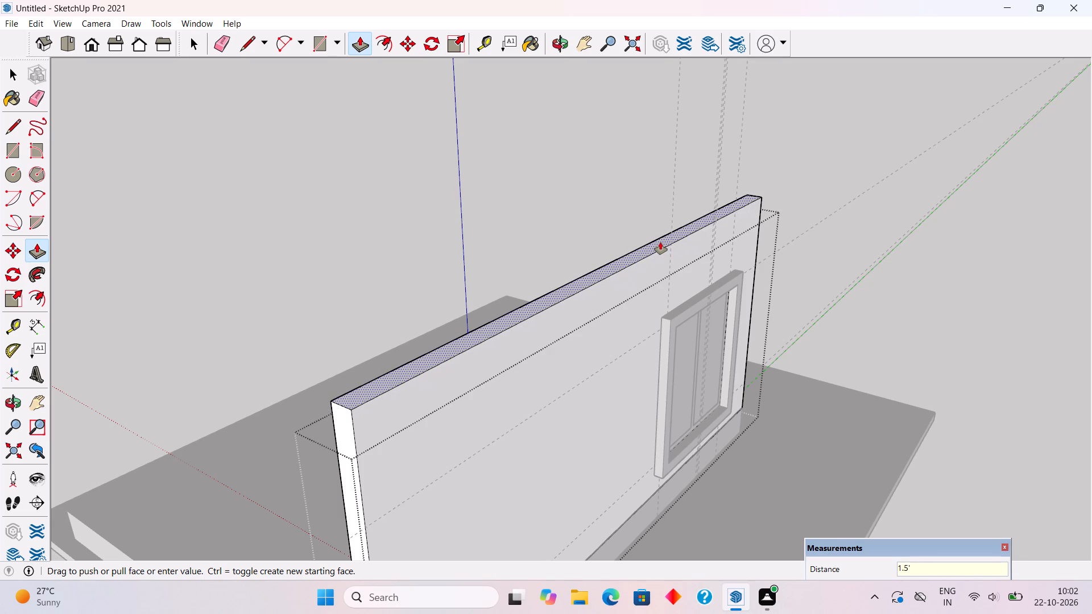
key(Return)
key(space)
click(633, 159)
Add a vertical guide on the wall, 4' from the window surround's outer side edge, toward the blank part of the wall.
scroll(660, 208, down, 4)
middle_drag(758, 320, 719, 226)
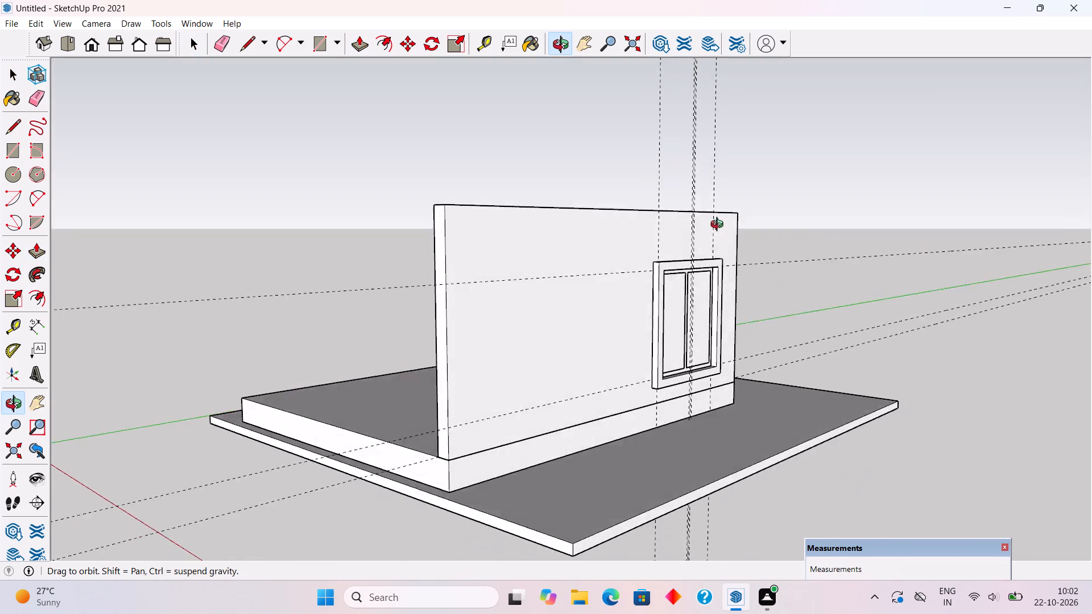
middle_drag(719, 226, 555, 221)
scroll(346, 329, up, 3)
middle_drag(362, 358, 382, 358)
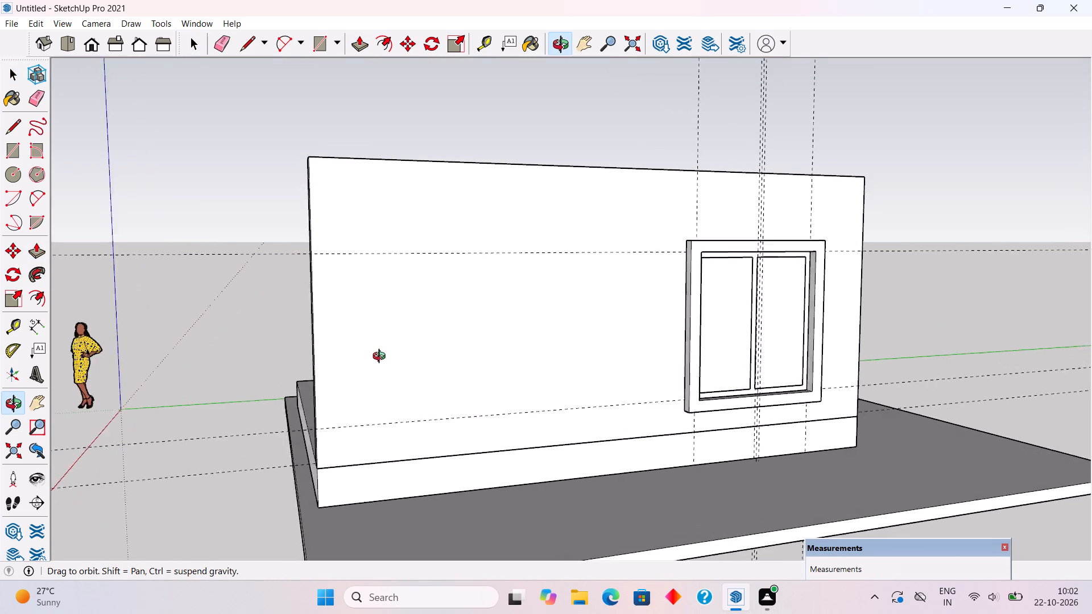
middle_drag(382, 358, 441, 362)
middle_drag(647, 355, 543, 366)
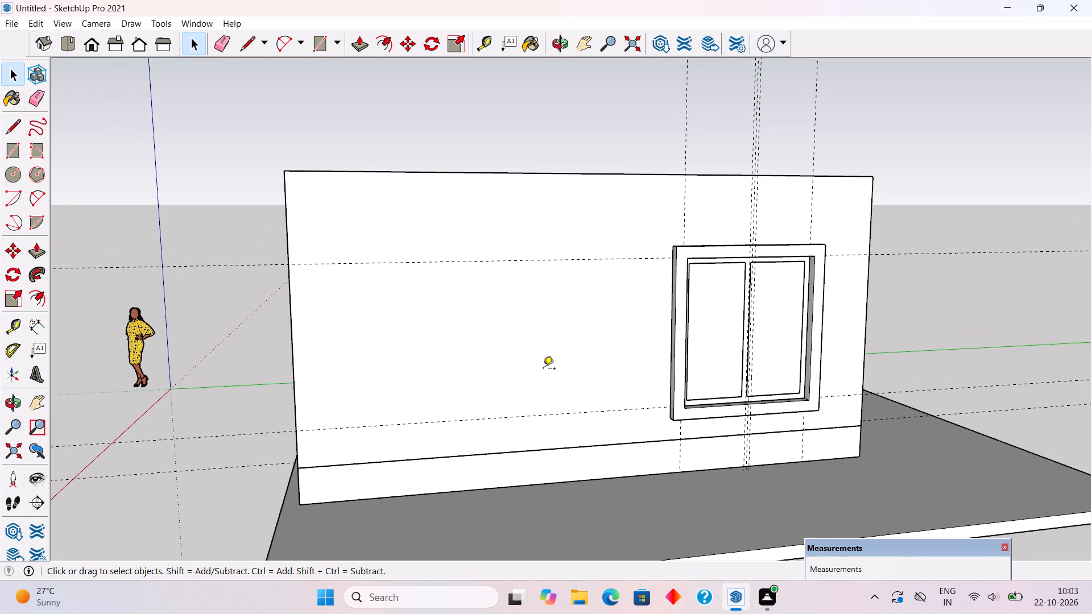
key(t)
scroll(665, 316, up, 3)
click(671, 309)
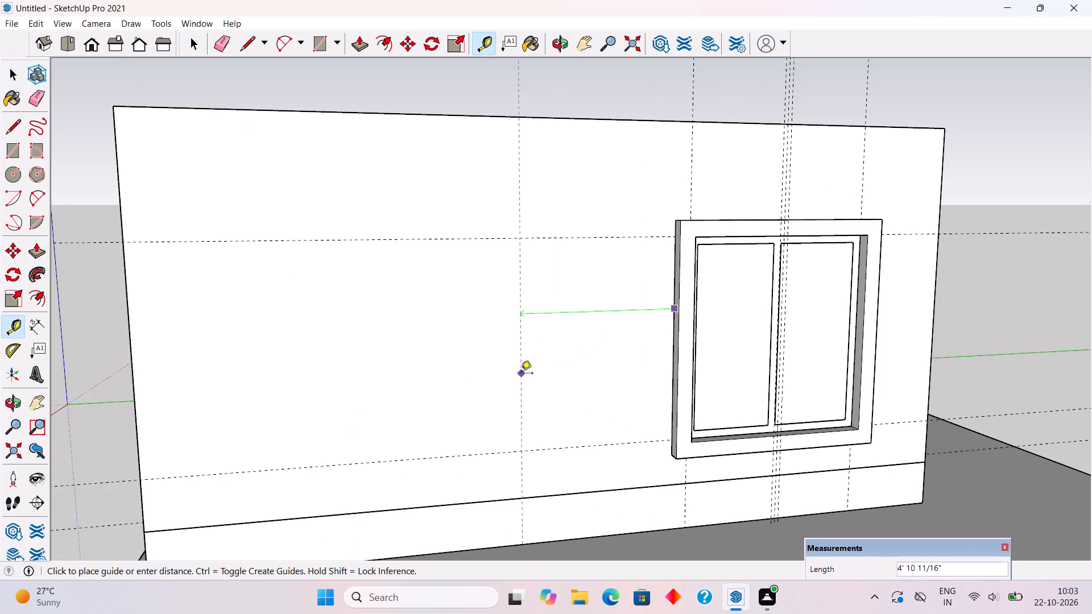
text(4')
key(Return)
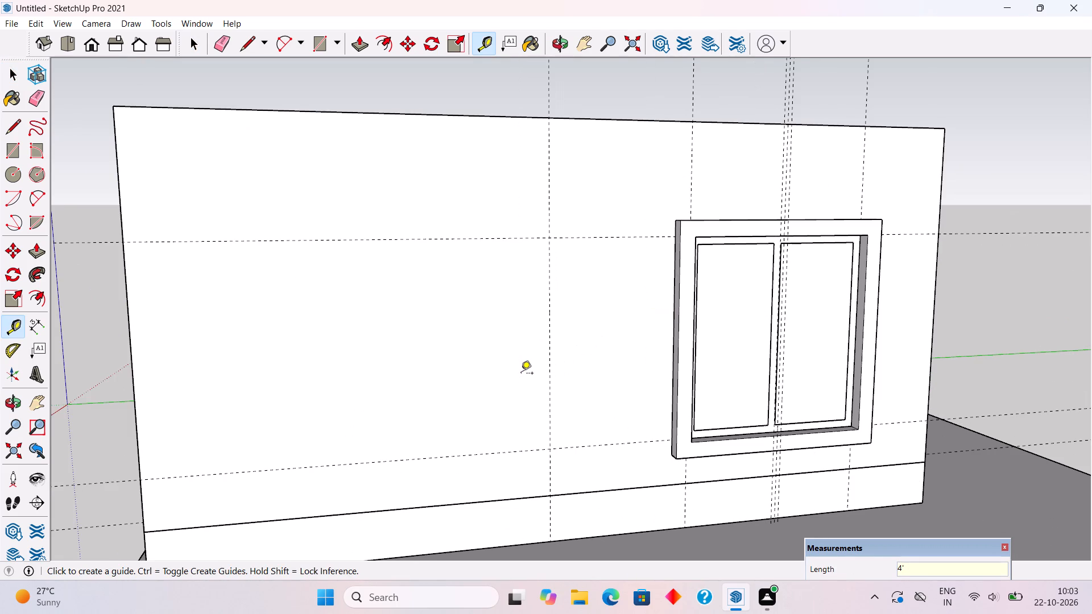
Add a horizontal guide on the wall 2.5' above the existing guide near the wall's base.
scroll(653, 323, down, 5)
middle_drag(381, 425, 482, 400)
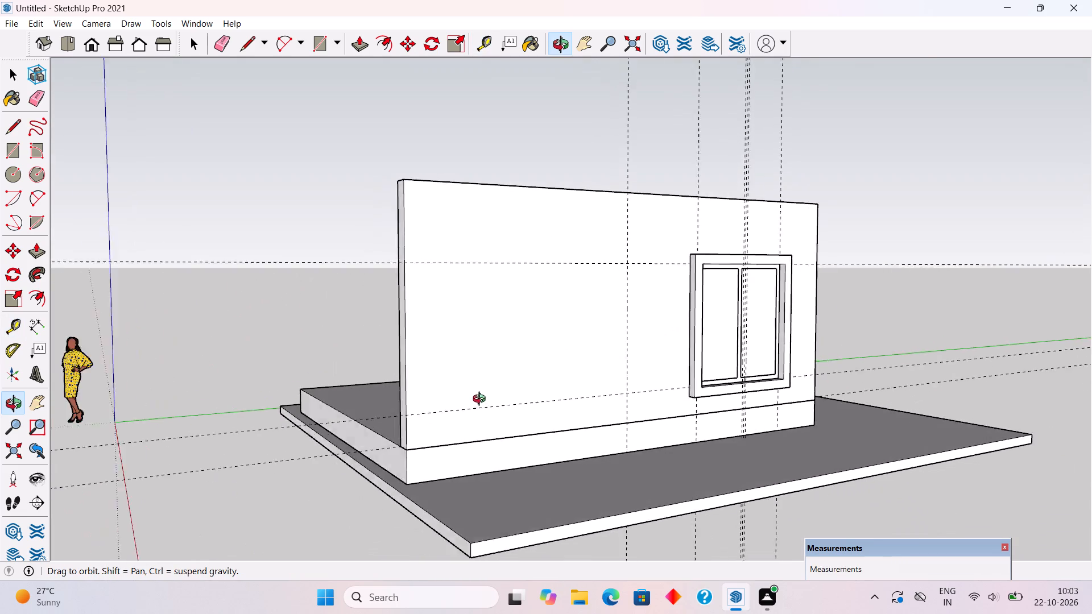
middle_drag(482, 400, 539, 416)
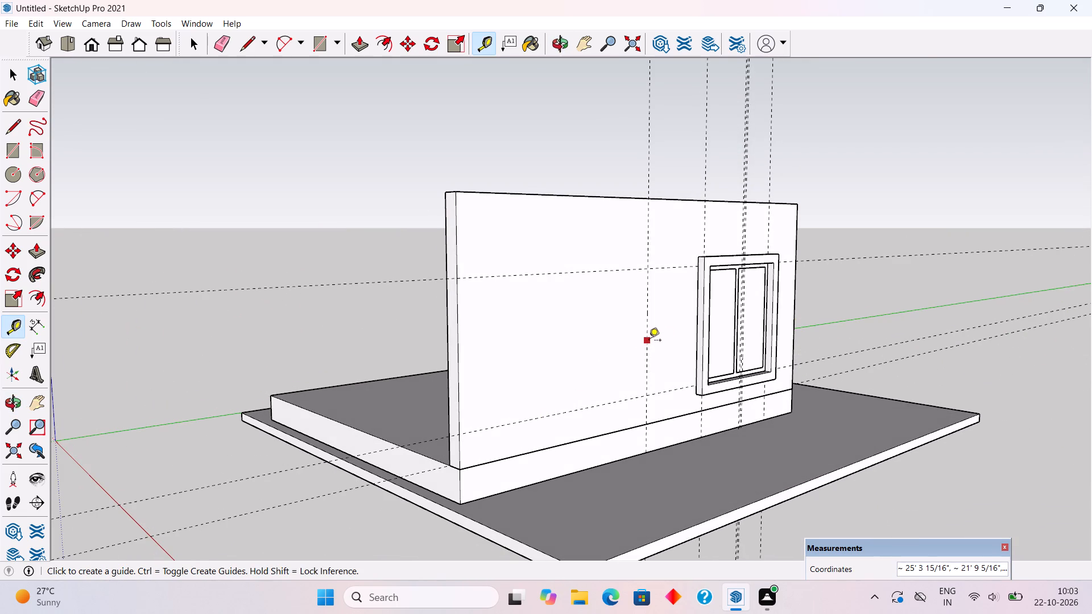
click(625, 399)
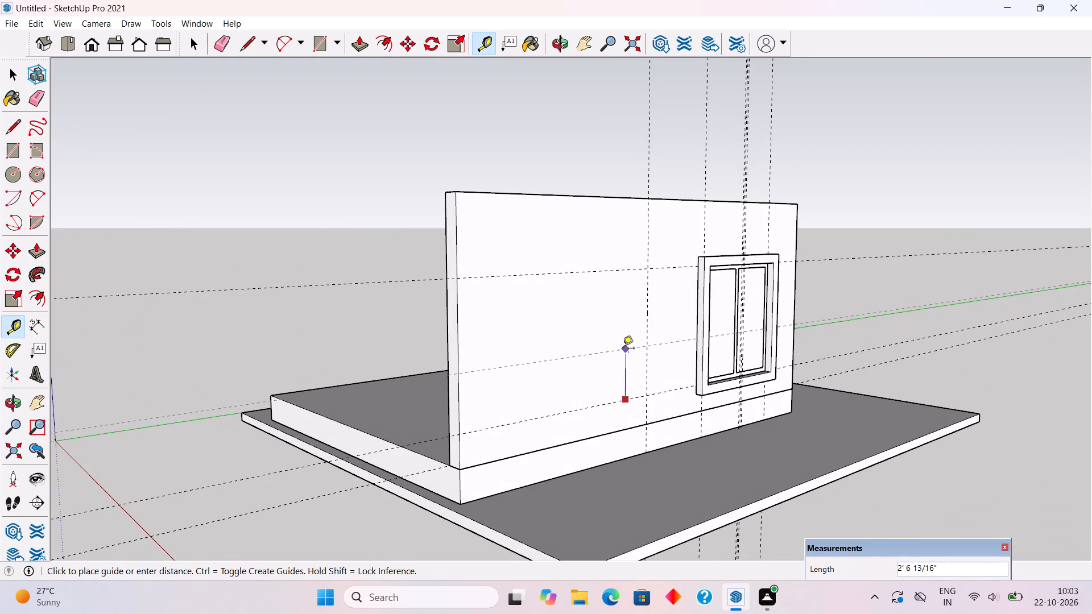
text(2.5')
key(Return)
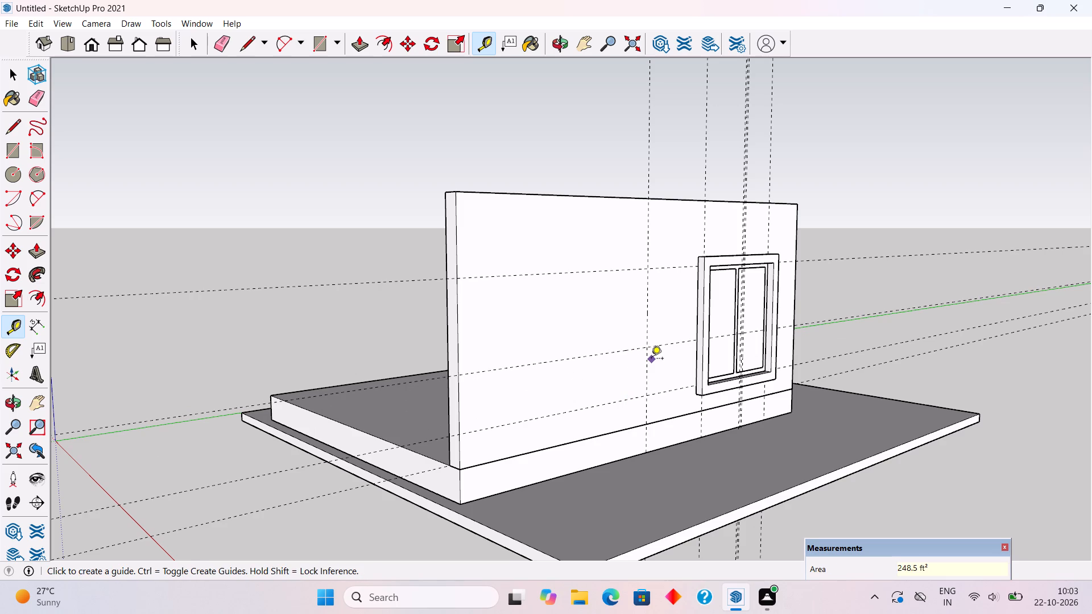
Undo the last horizontal guide and add one 2' above the existing guide near the wall's base instead.
key(ctrl+z)
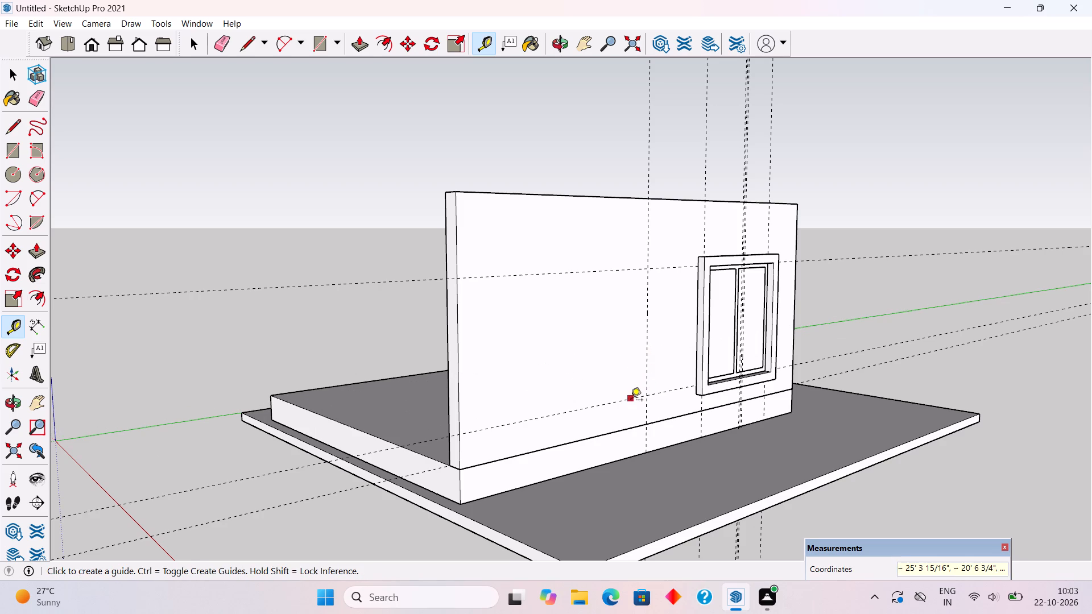
click(631, 401)
text(2')
key(Return)
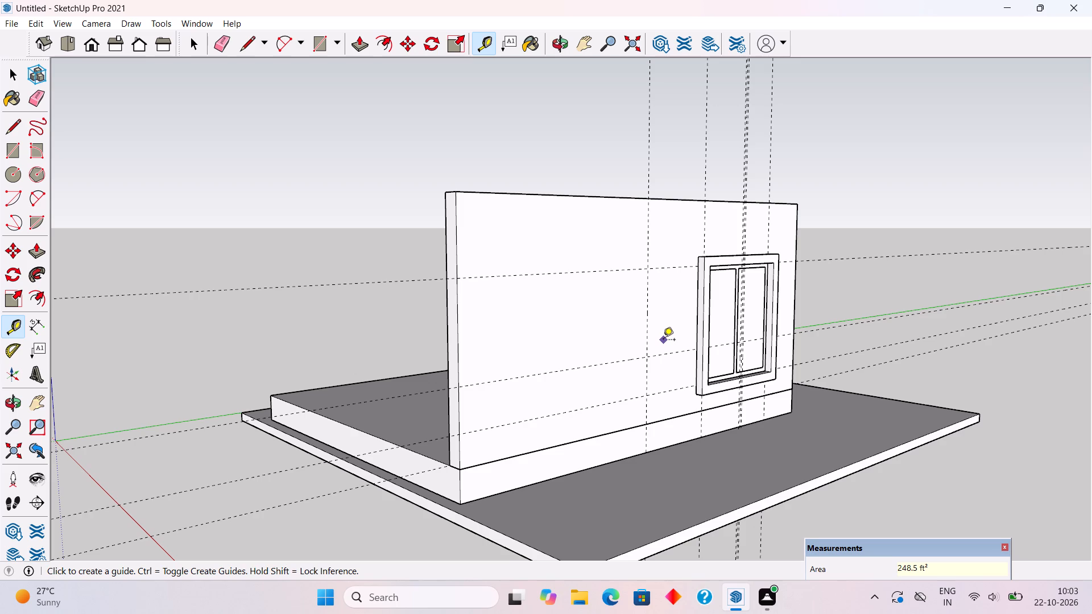
Add a vertical guide on the wall 4' from the vertical guide beside the window, toward the blank part of the wall.
scroll(663, 341, up, 2)
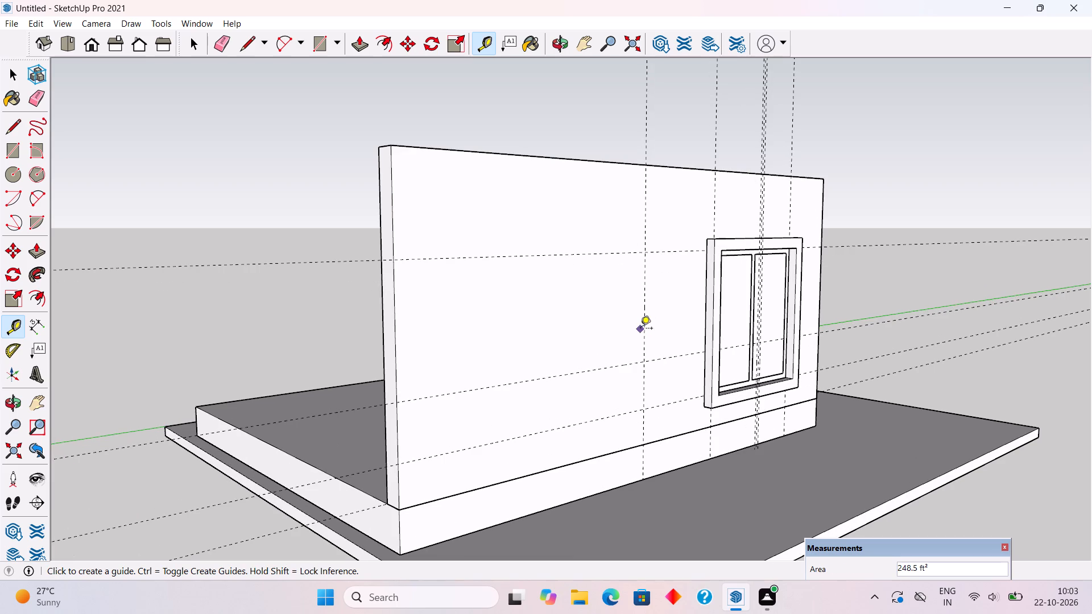
click(648, 320)
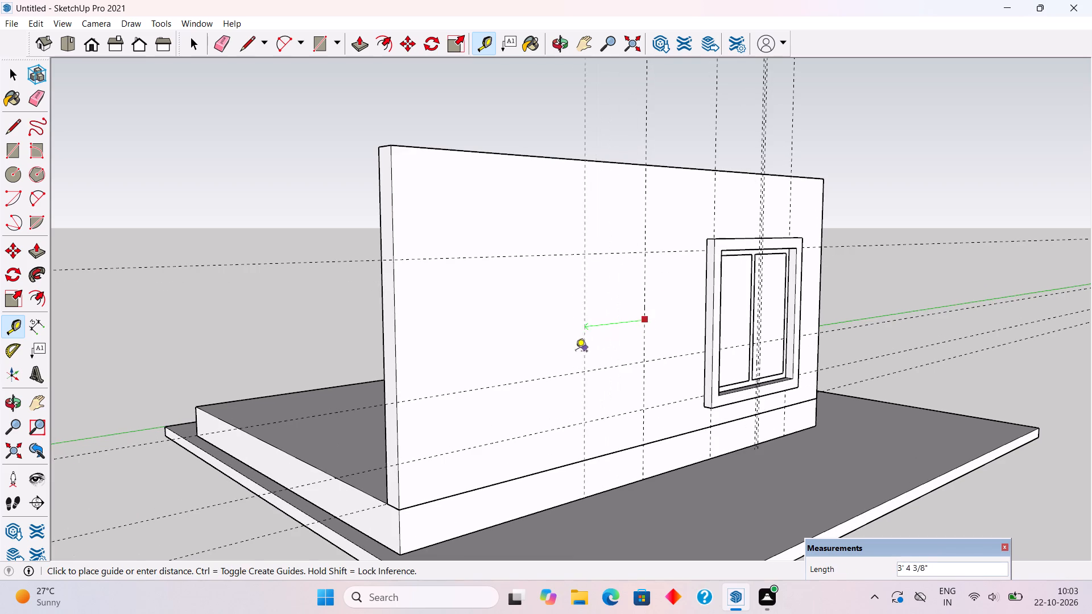
text(4')
key(Return)
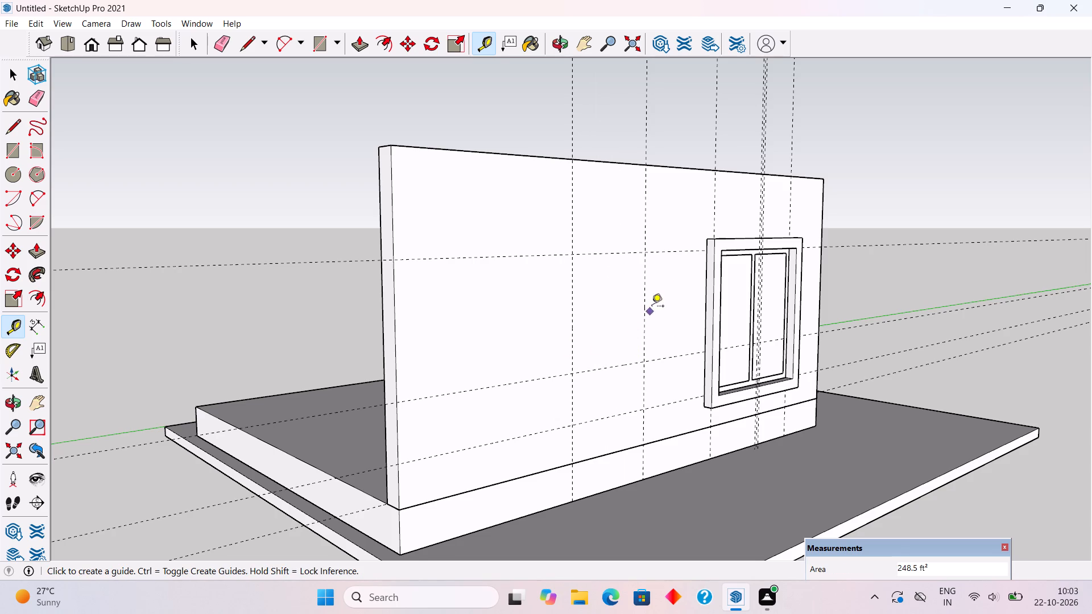
Add a vertical guide 1' from the guide nearest the window surround on the blank wall, toward the window.
middle_drag(526, 346, 468, 351)
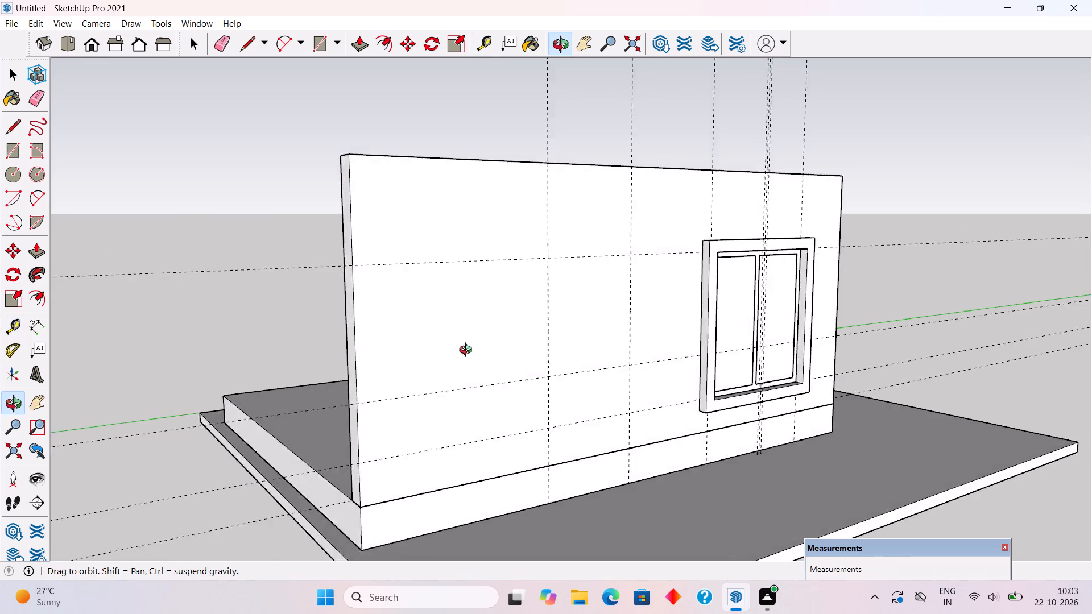
middle_drag(468, 351, 302, 351)
scroll(522, 292, up, 4)
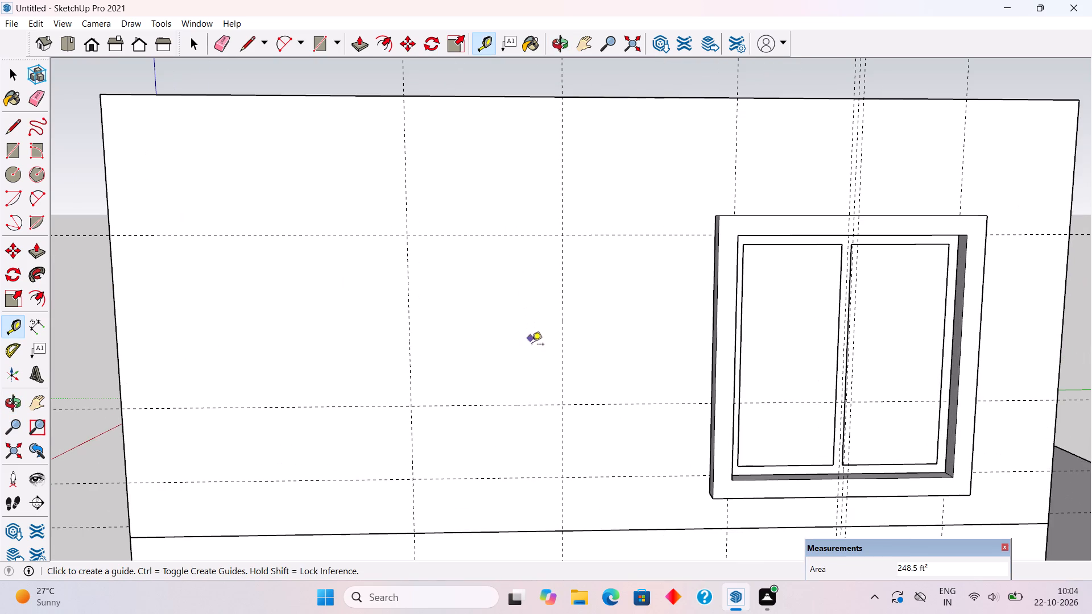
click(561, 355)
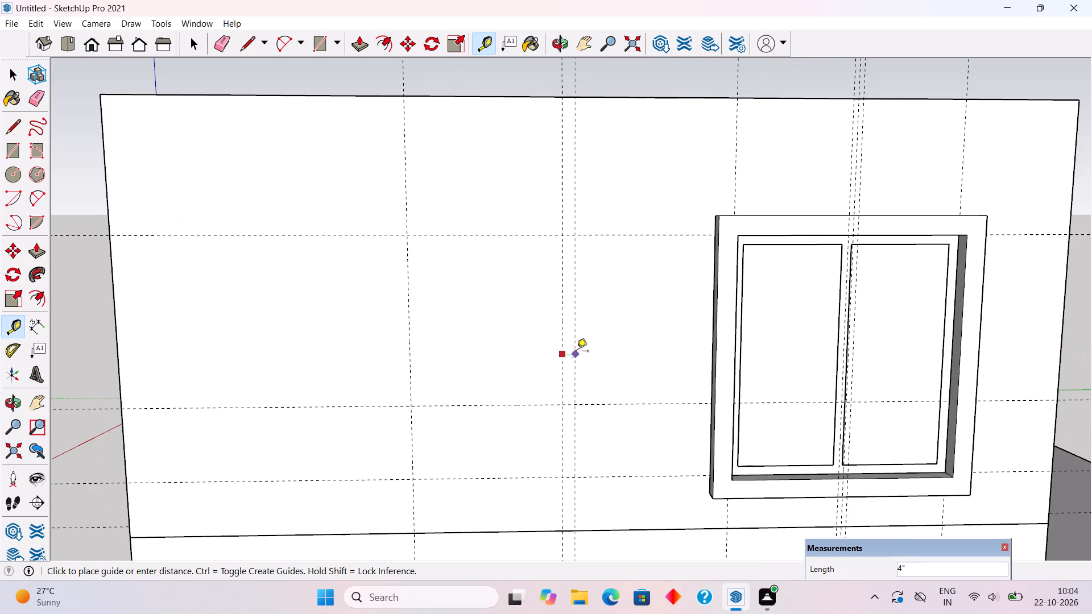
text(1')
key(Return)
key(space)
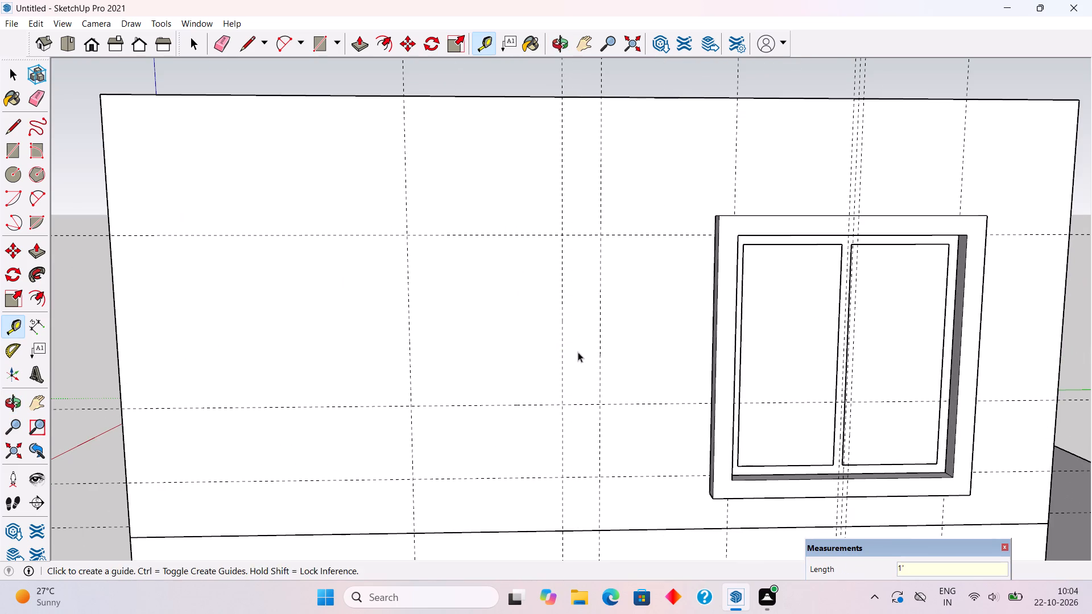
Open the wall group for editing and draw a 5' by 4'6" rectangle between the guides beside the window.
triple_click(513, 350)
middle_drag(517, 366, 561, 383)
key(r)
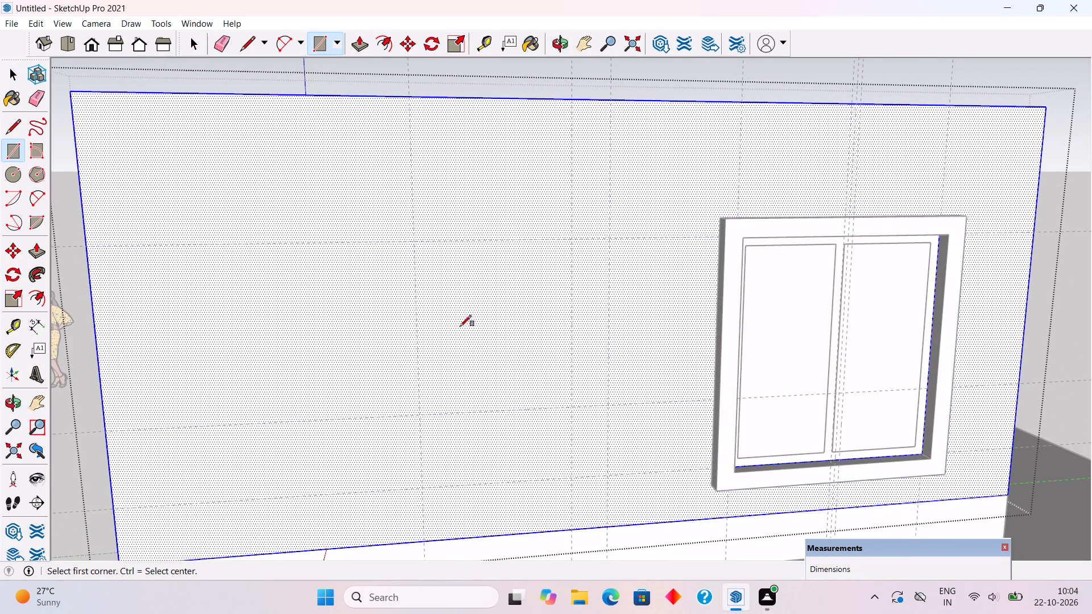
click(418, 245)
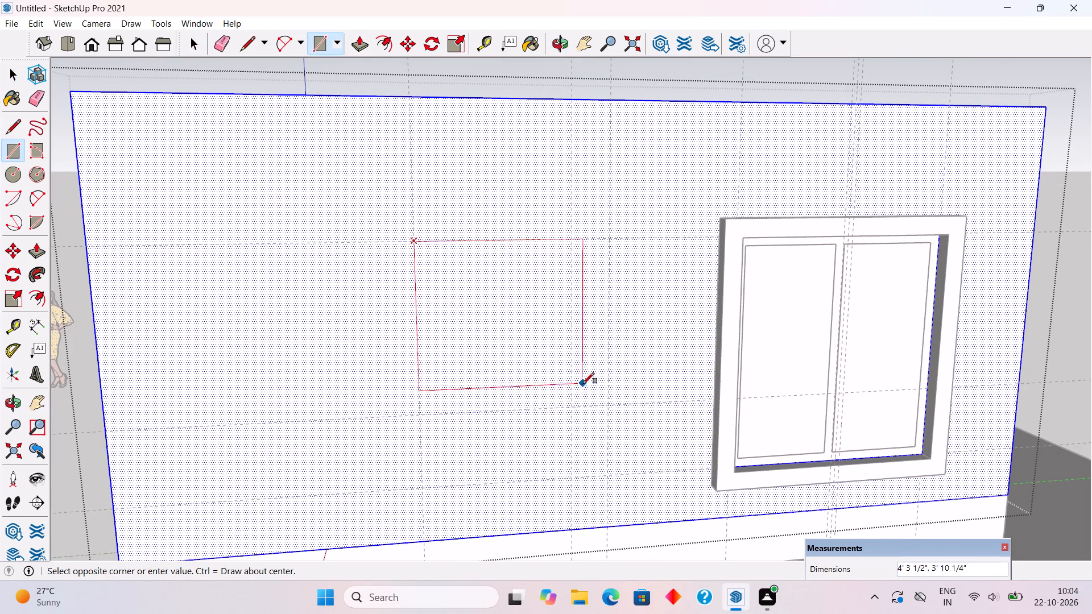
click(606, 403)
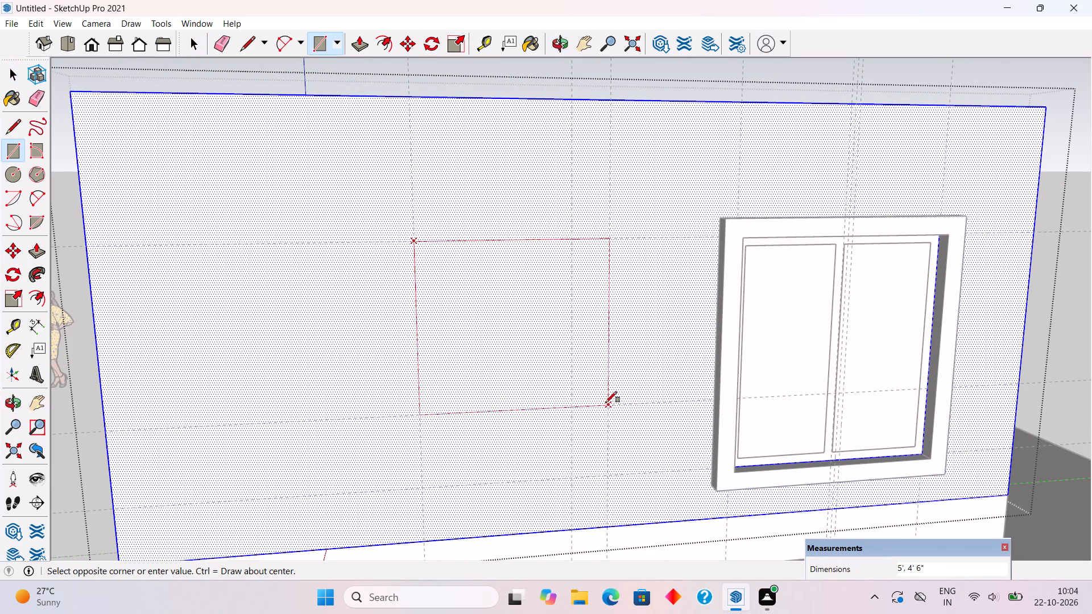
Push the new rectangle 9" through the wall to cut a second window opening, and leave the wall group.
key(p)
drag(586, 393, 521, 325)
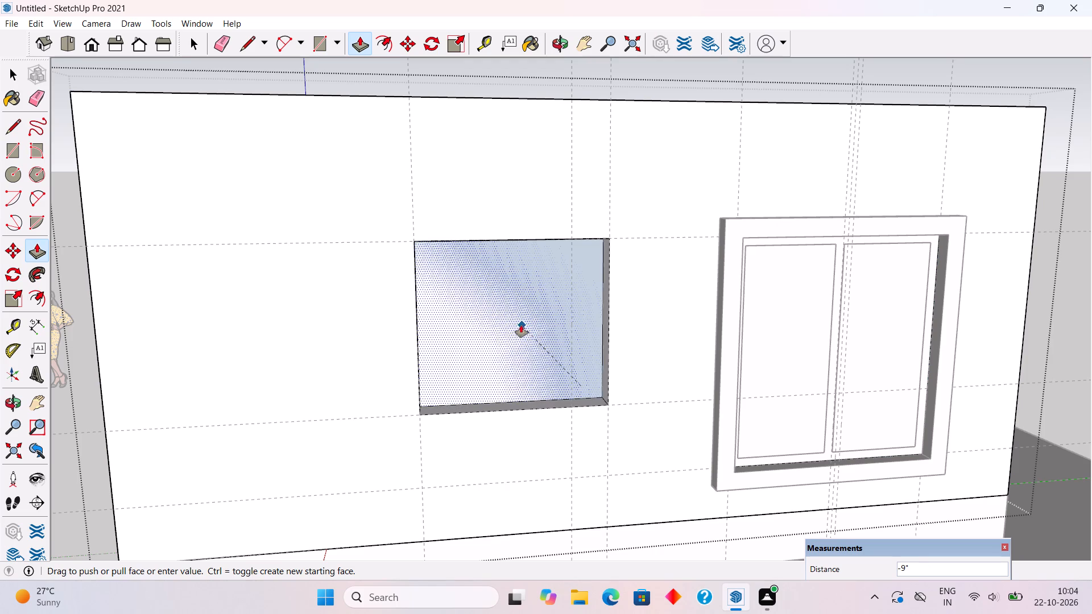
drag(521, 325, 497, 305)
scroll(497, 305, down, 4)
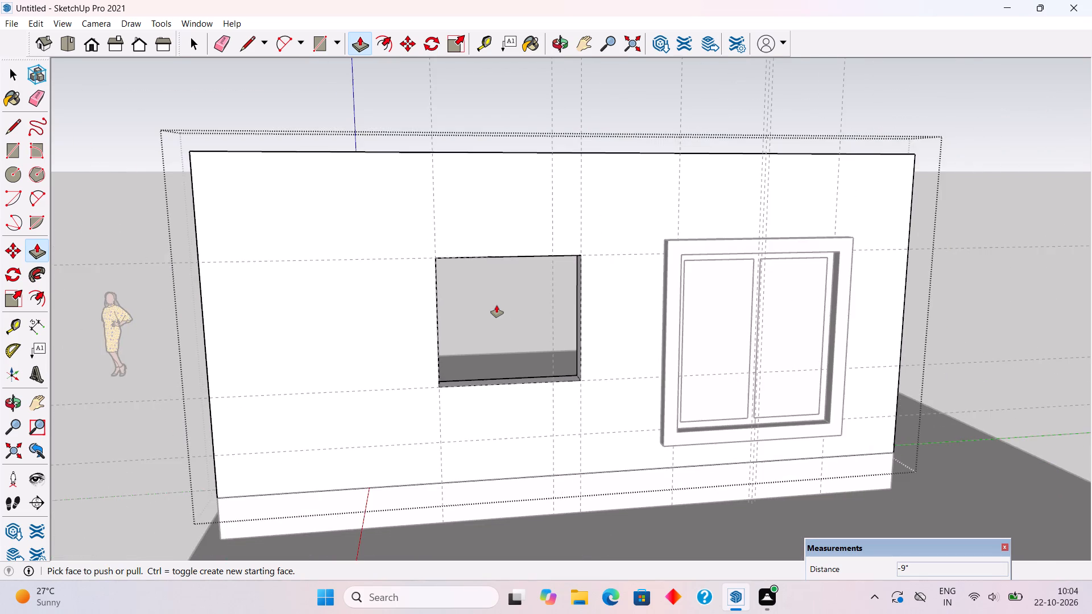
key(space)
click(490, 155)
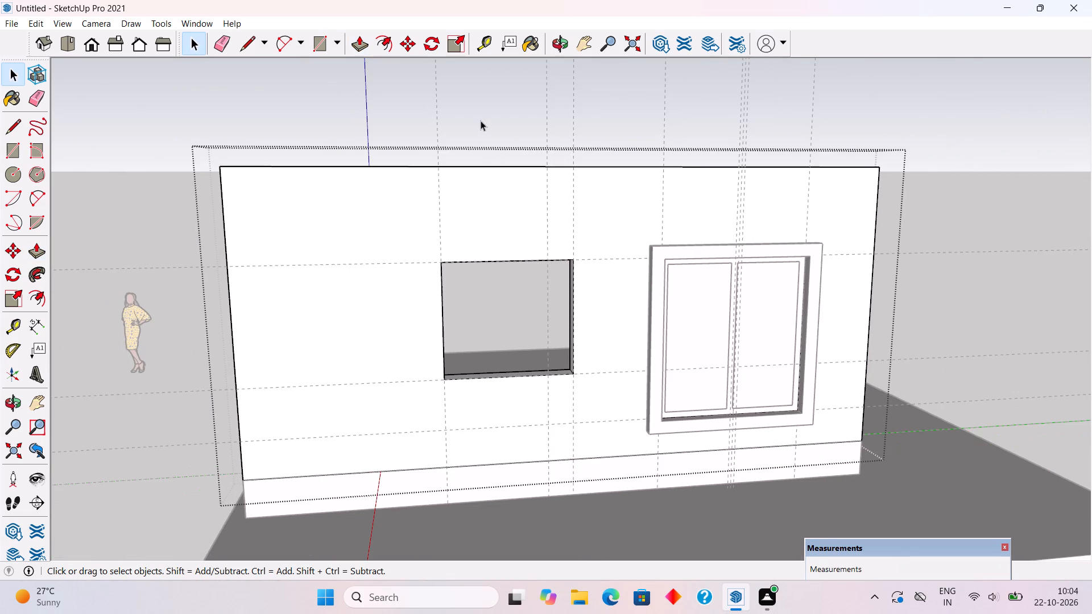
click(481, 121)
Draw a 4'6" by 5' rectangle over the second window opening, outside the wall group.
middle_drag(508, 202, 542, 231)
scroll(402, 370, up, 3)
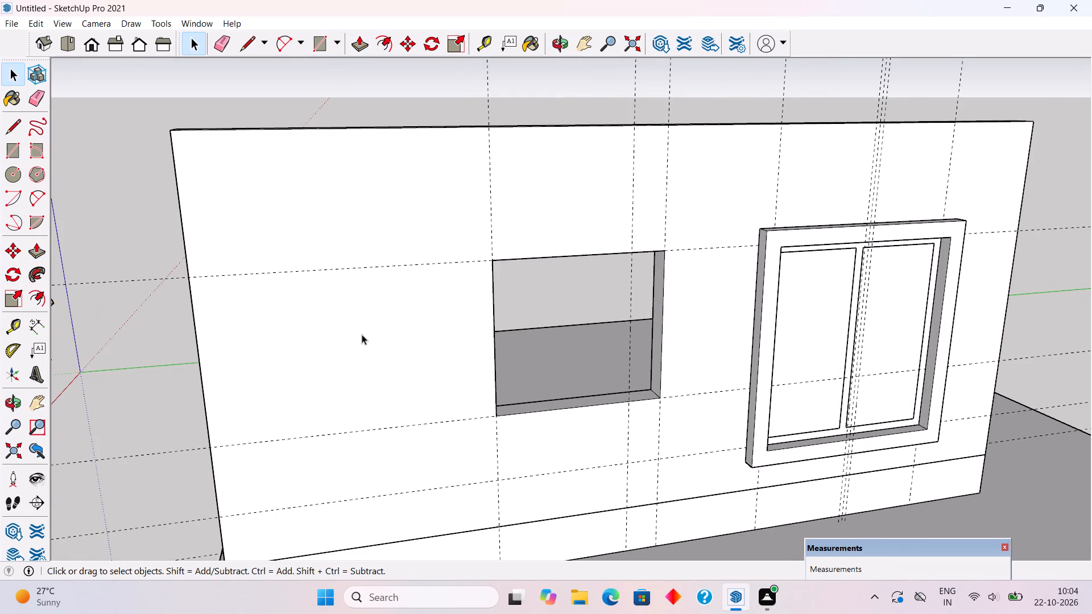
key(r)
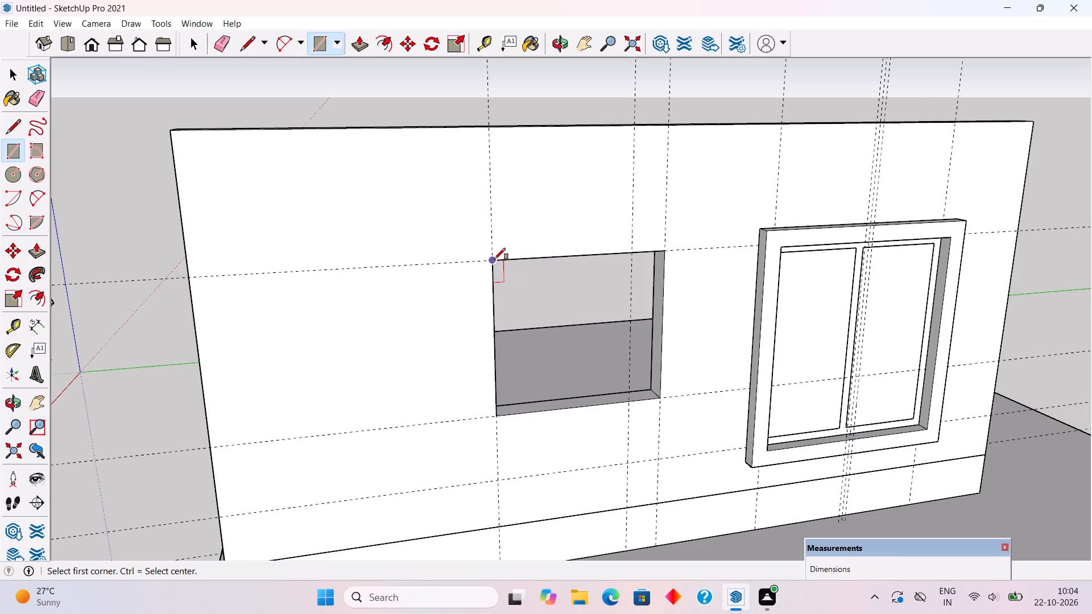
click(494, 259)
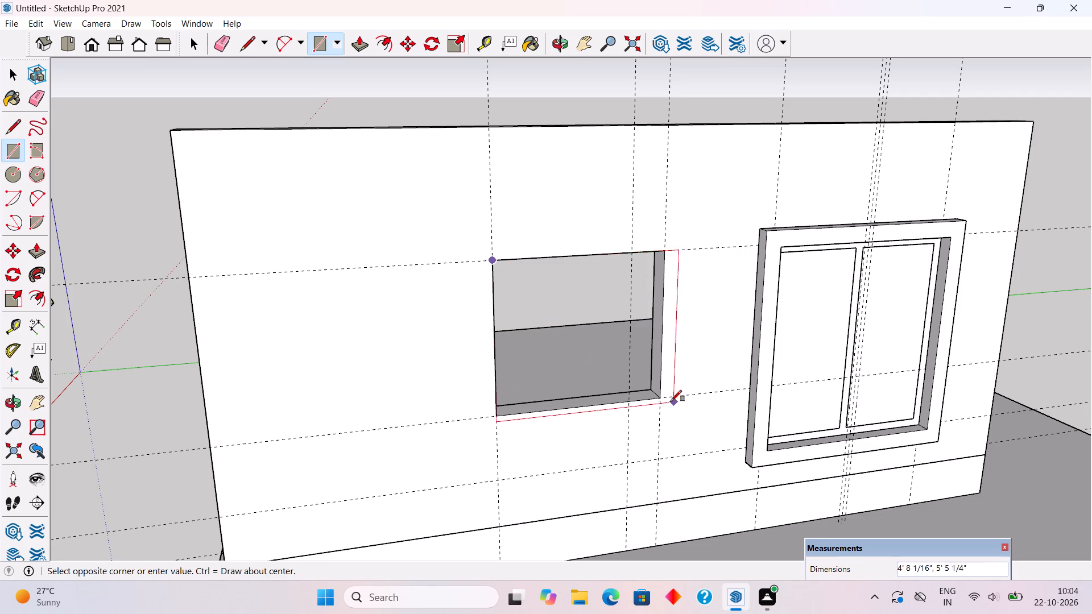
click(660, 397)
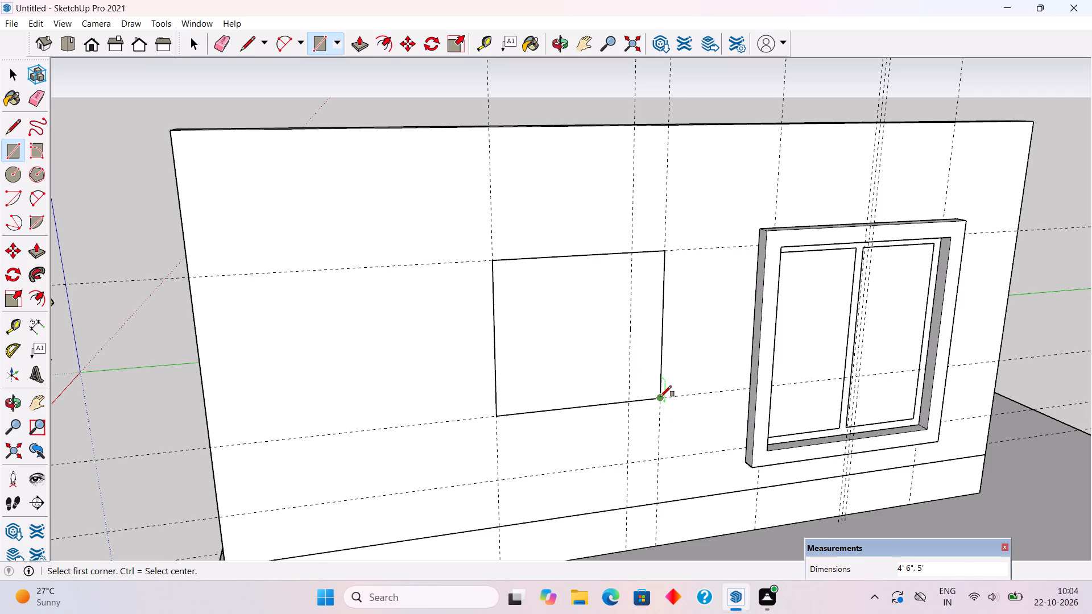
Offset the rectangle's edges 6" outward and delete the inner face to leave a flat surround around the opening.
key(f)
click(622, 396)
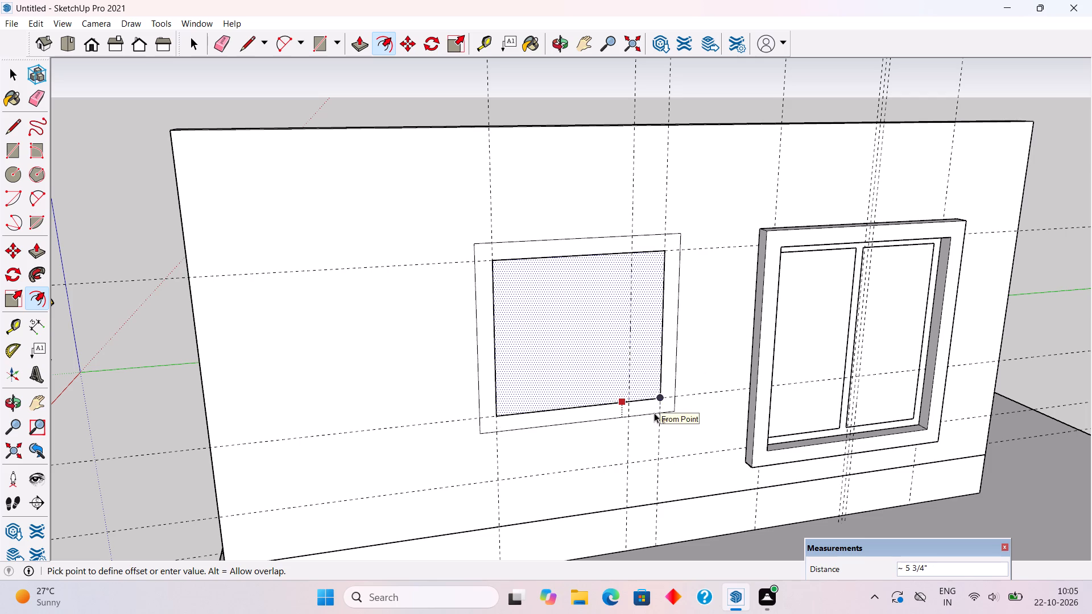
text(6")
key(Return)
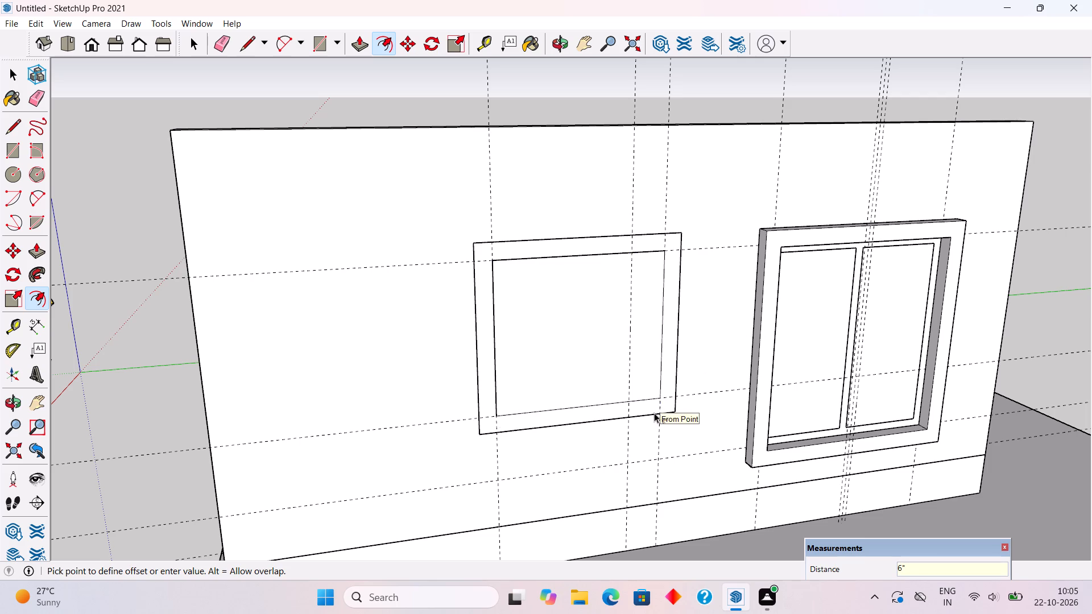
key(space)
click(626, 381)
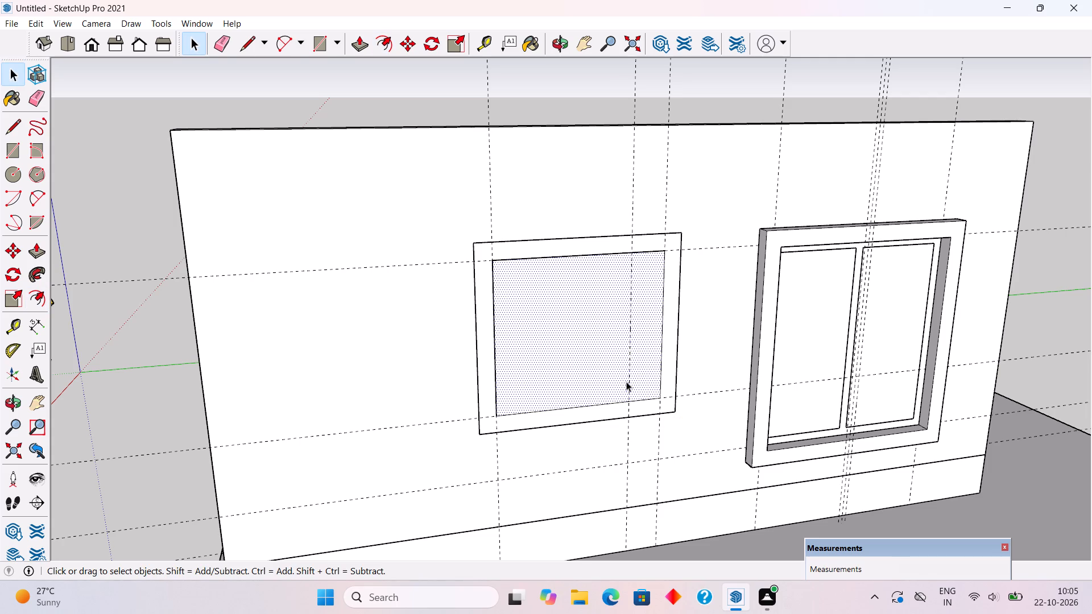
key(Delete)
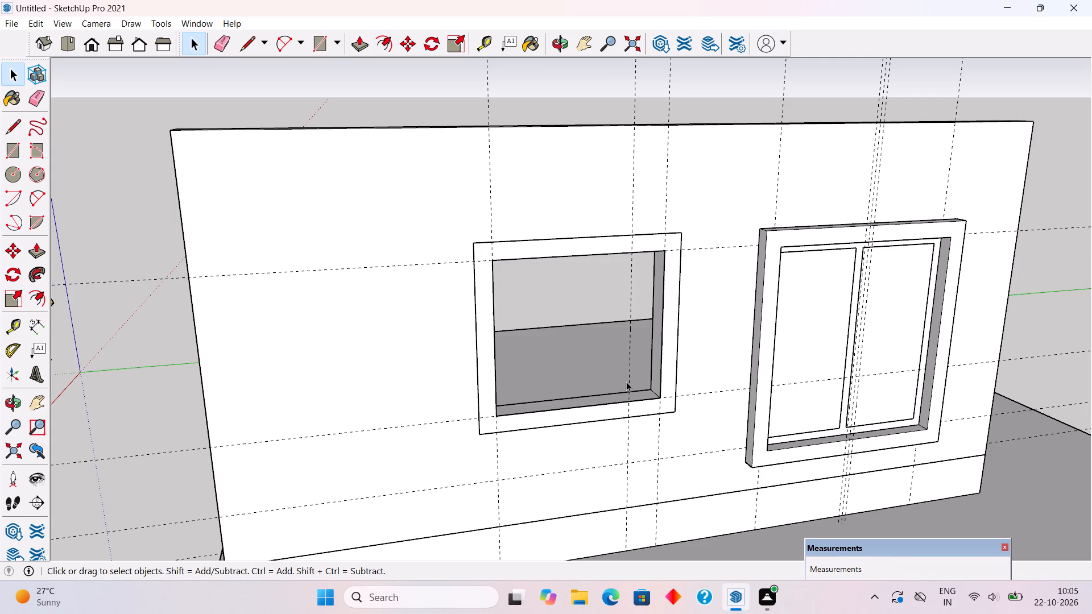
Push/Pull the second window's surround face outward by 5".
key(p)
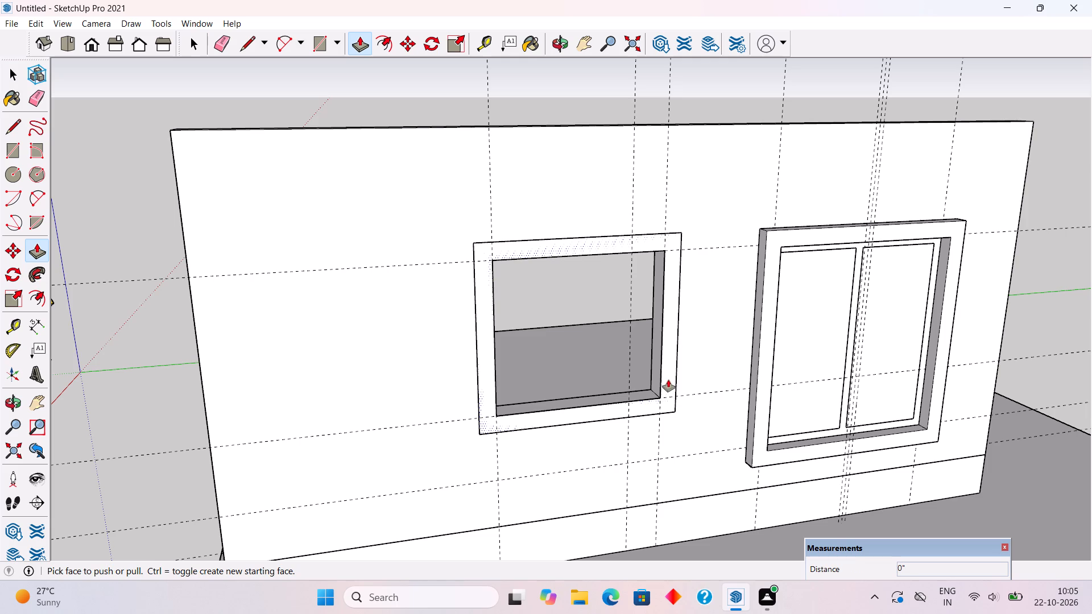
click(668, 380)
text(5")
key(Return)
Make the whole second window surround a group.
key(space)
triple_click(675, 392)
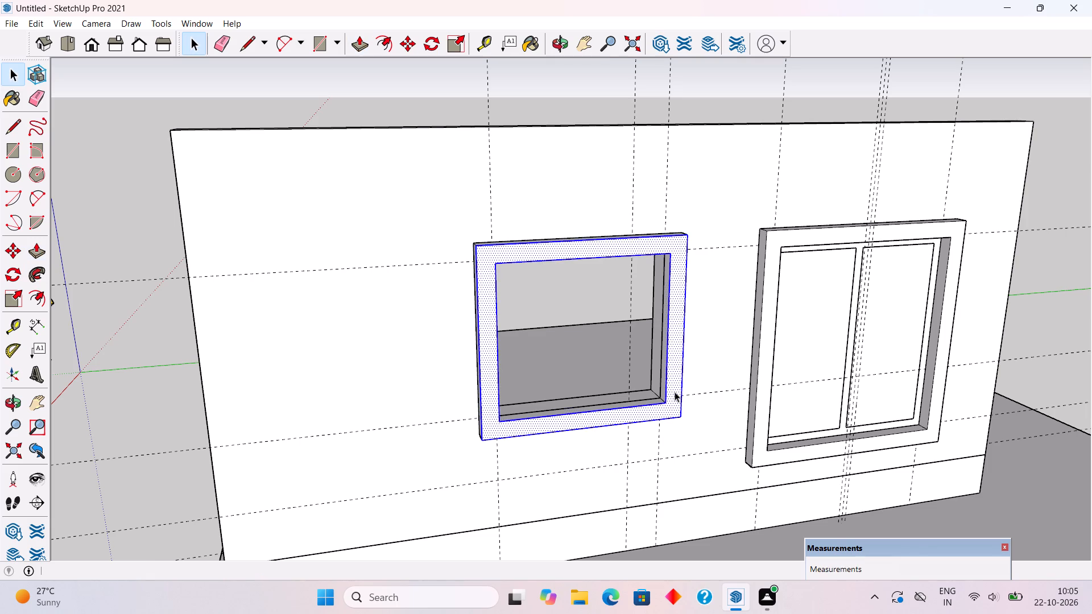
click(675, 392)
right_click(675, 392)
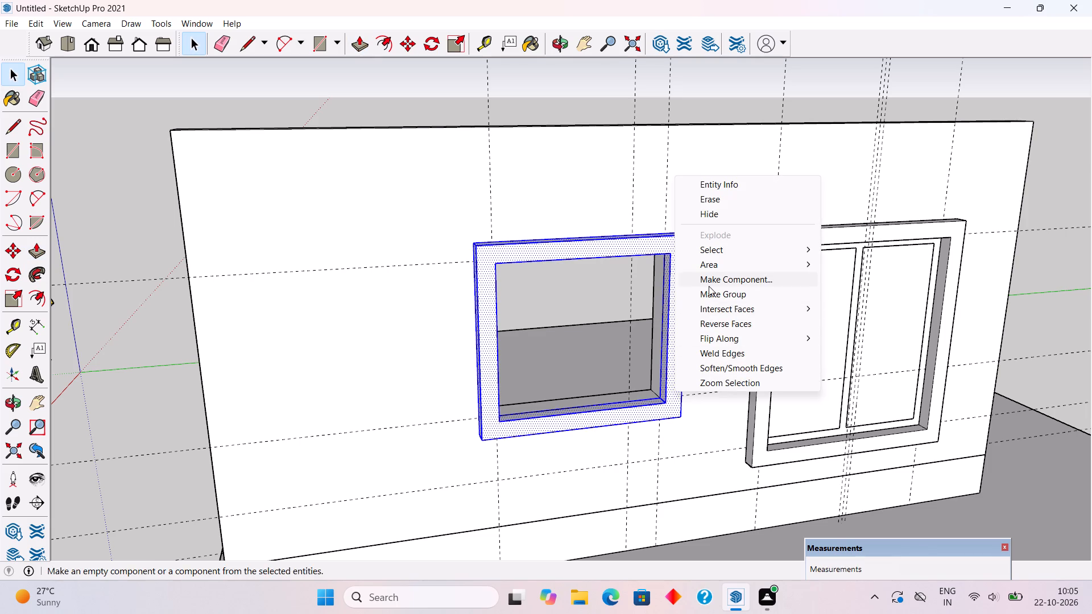
click(710, 293)
click(511, 298)
Draw a 4'6" by 5' rectangle filling the opening of the second window's surround.
middle_drag(671, 351, 582, 292)
scroll(455, 204, up, 1)
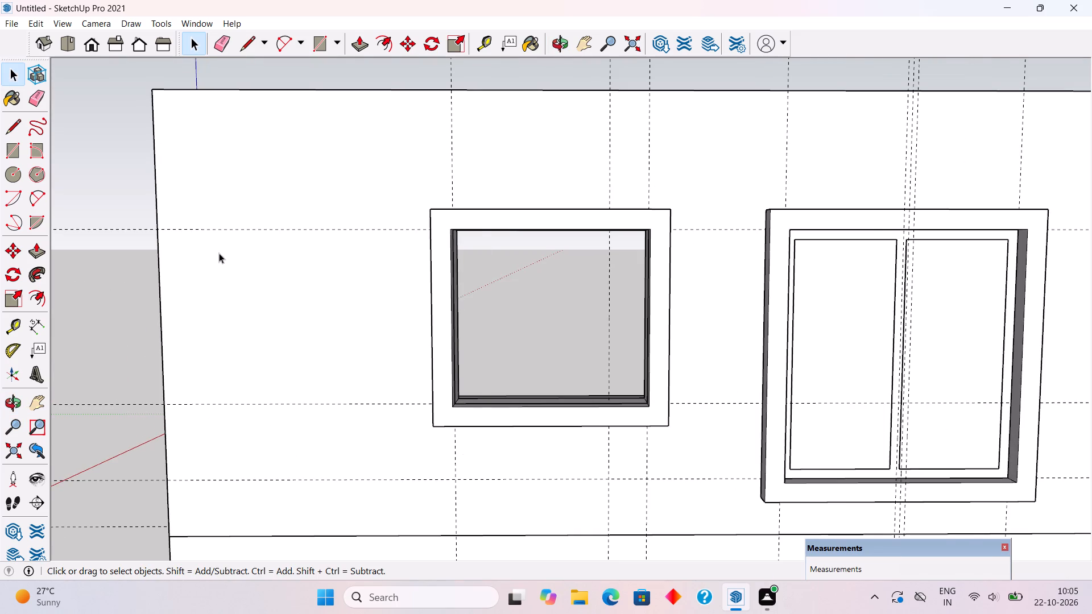
scroll(219, 253, up, 4)
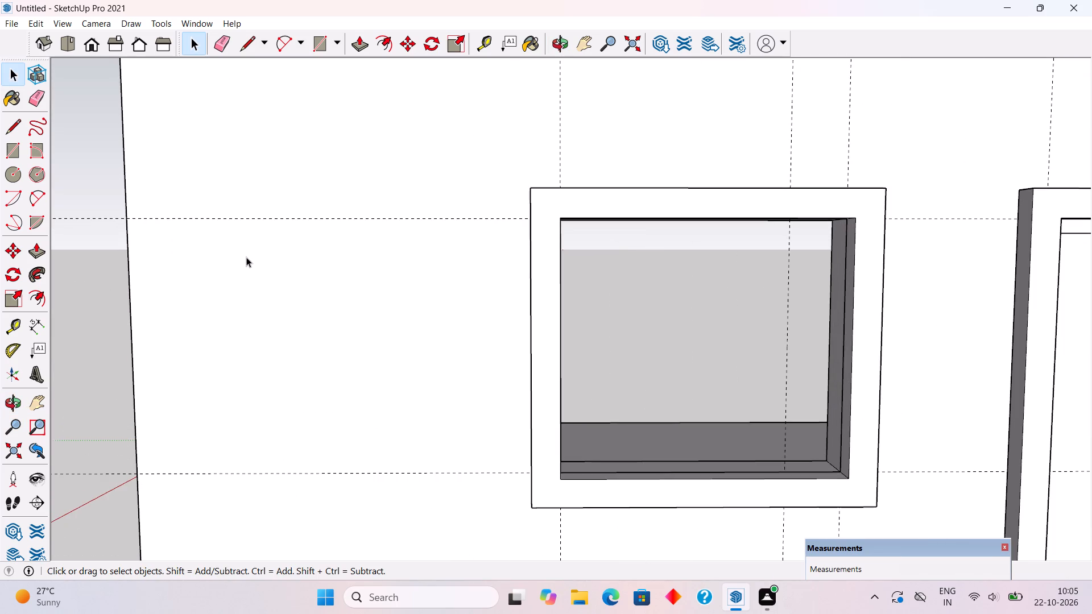
key(r)
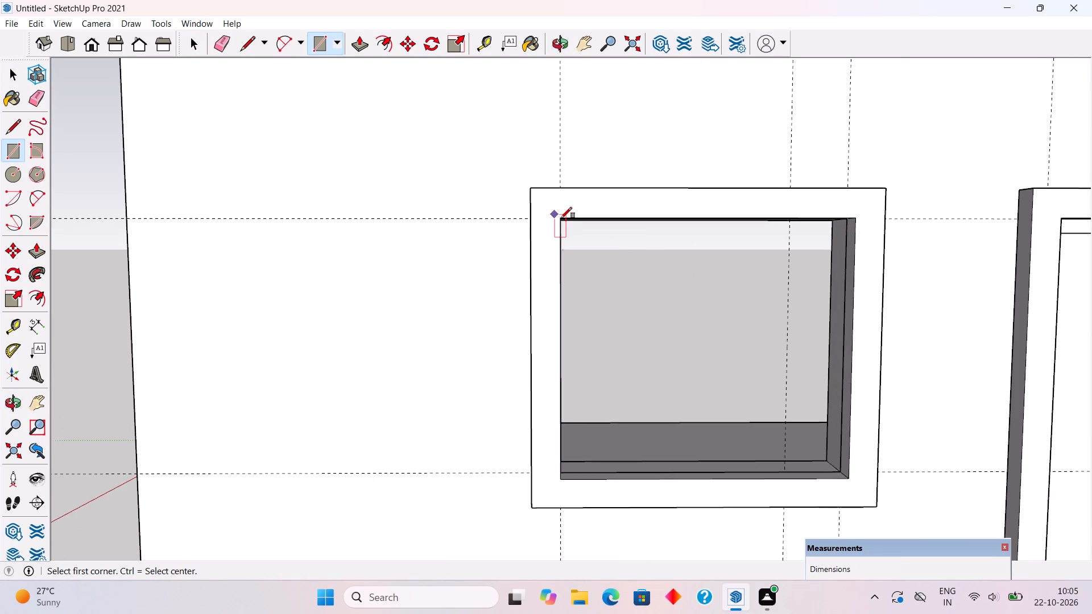
click(561, 218)
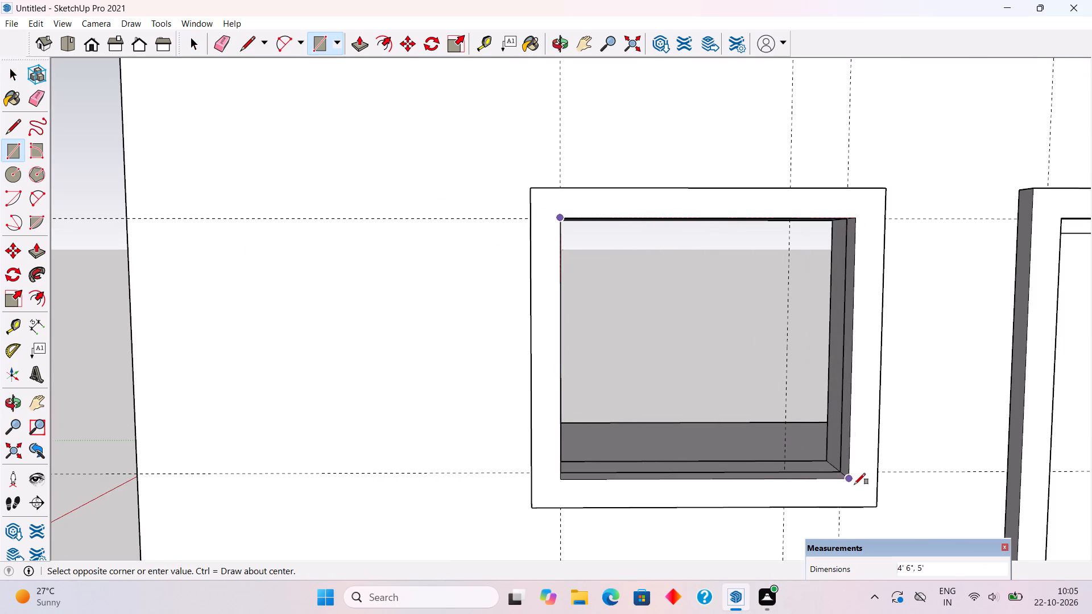
click(845, 478)
Offset the new rectangle's edges 3" inward to outline the second window's frame.
key(f)
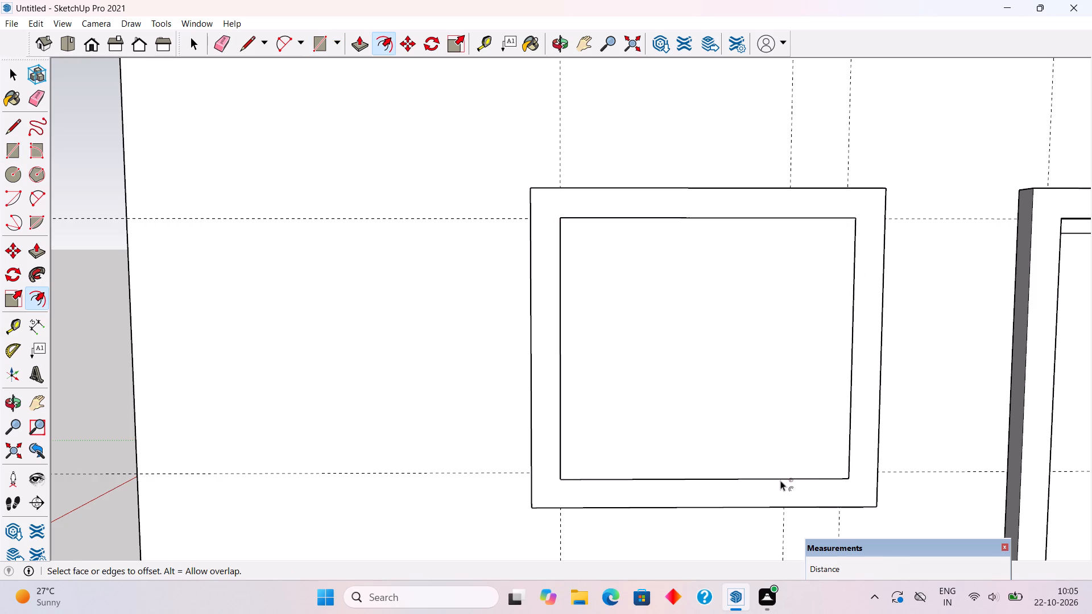
click(773, 474)
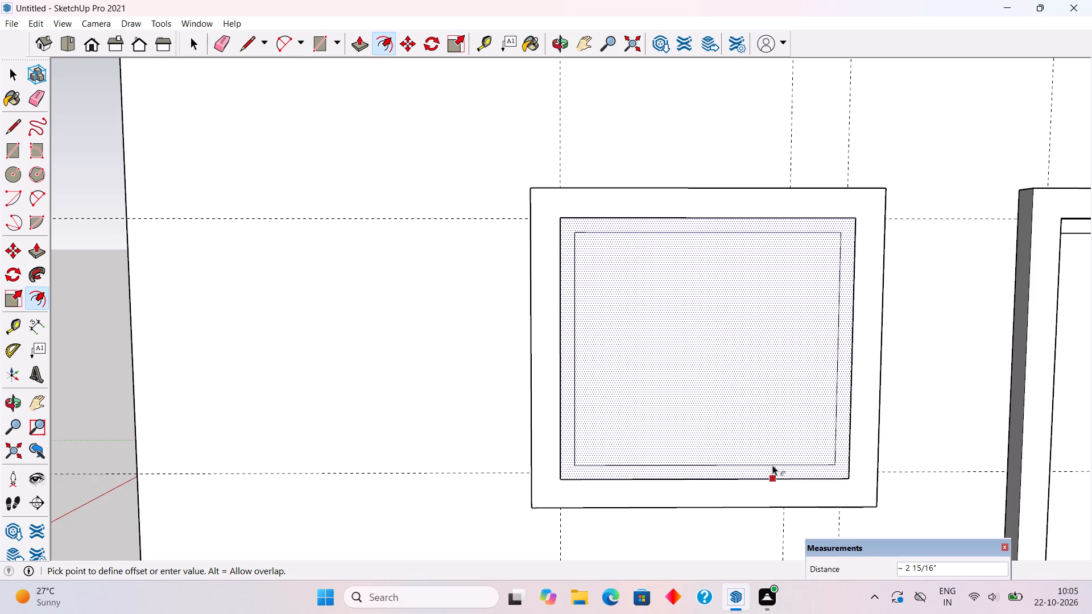
text(3")
key(Return)
Place a vertical centre guide in the second window's frame, a guide 1.5" to one side, and another 3" back across for the mullion.
key(t)
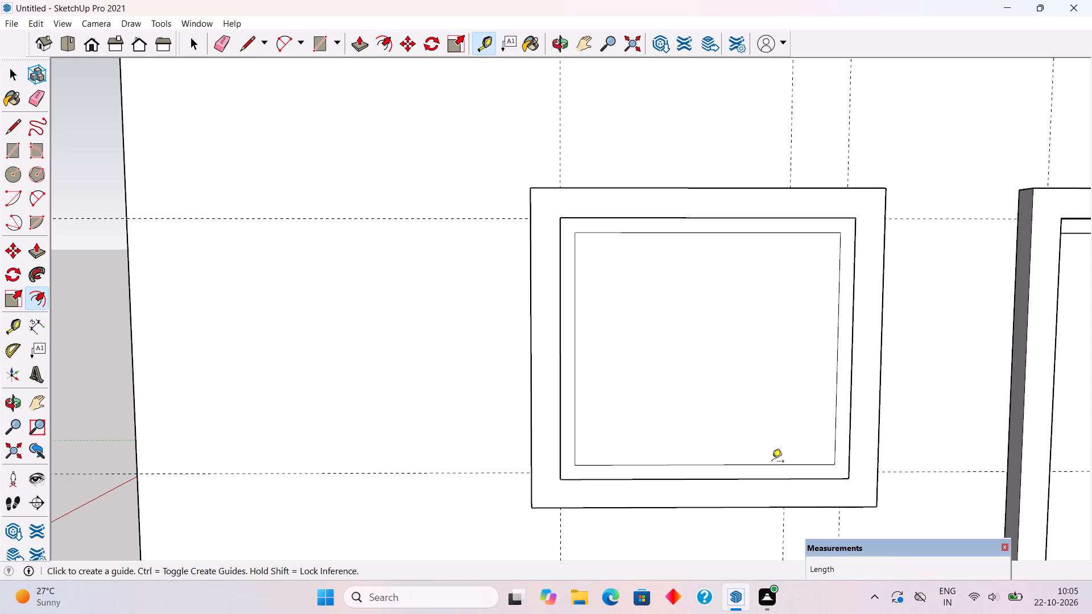
click(578, 395)
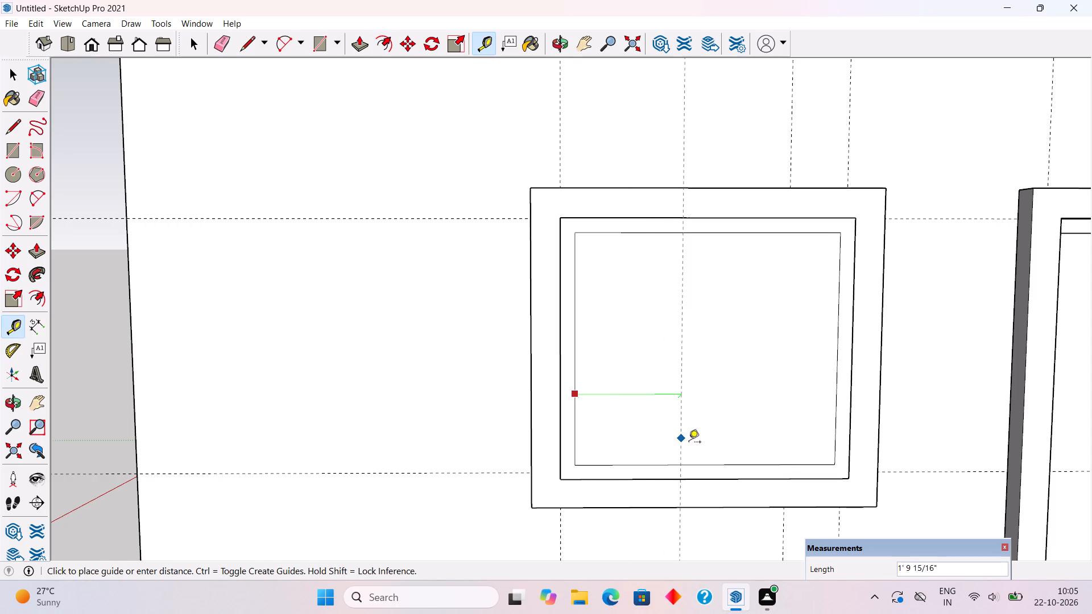
click(713, 468)
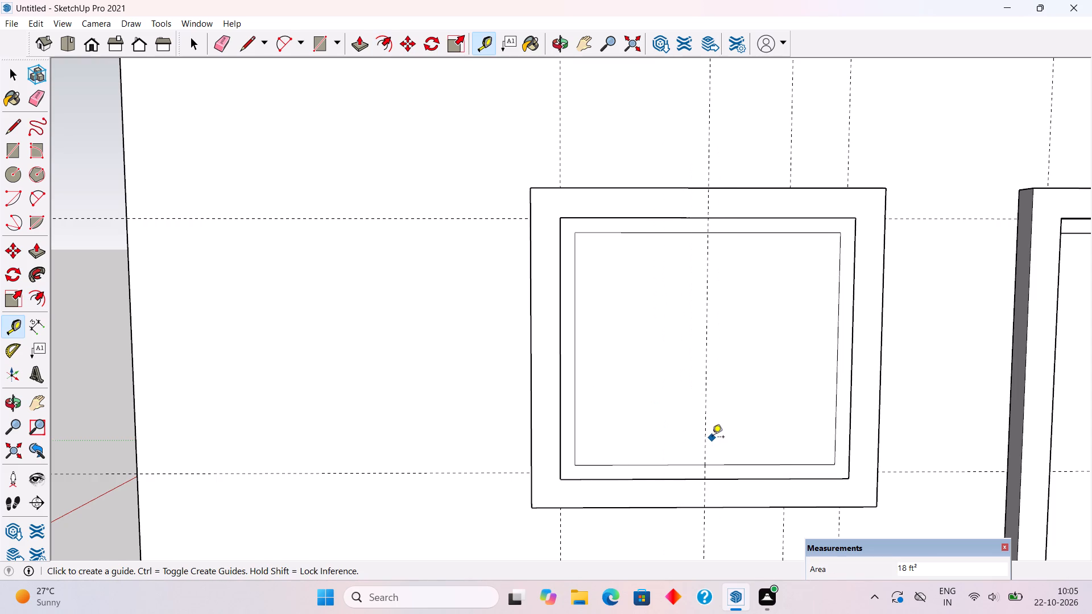
click(709, 392)
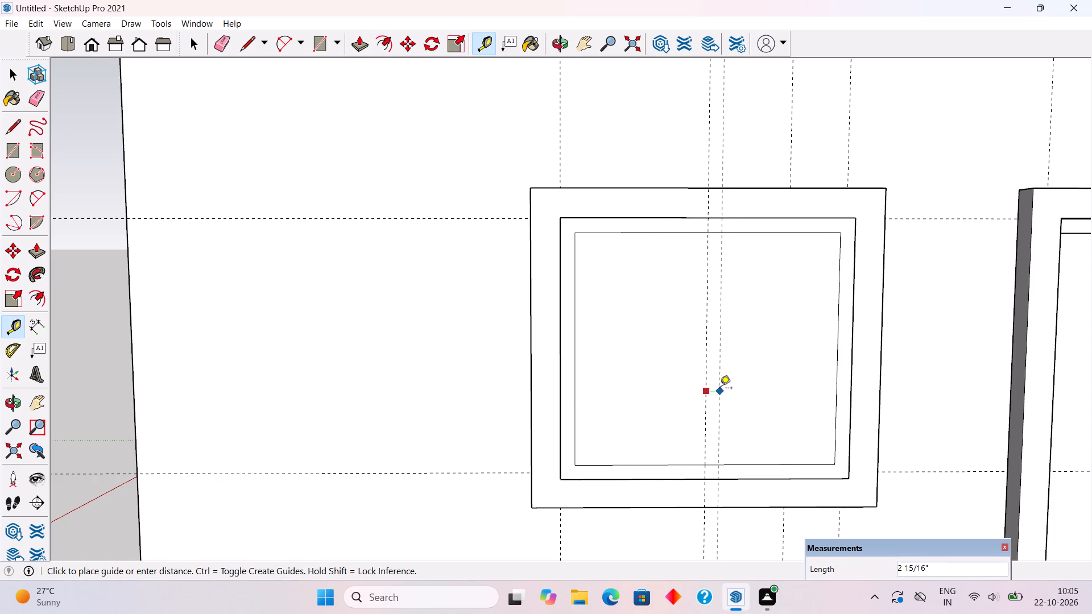
key(period)
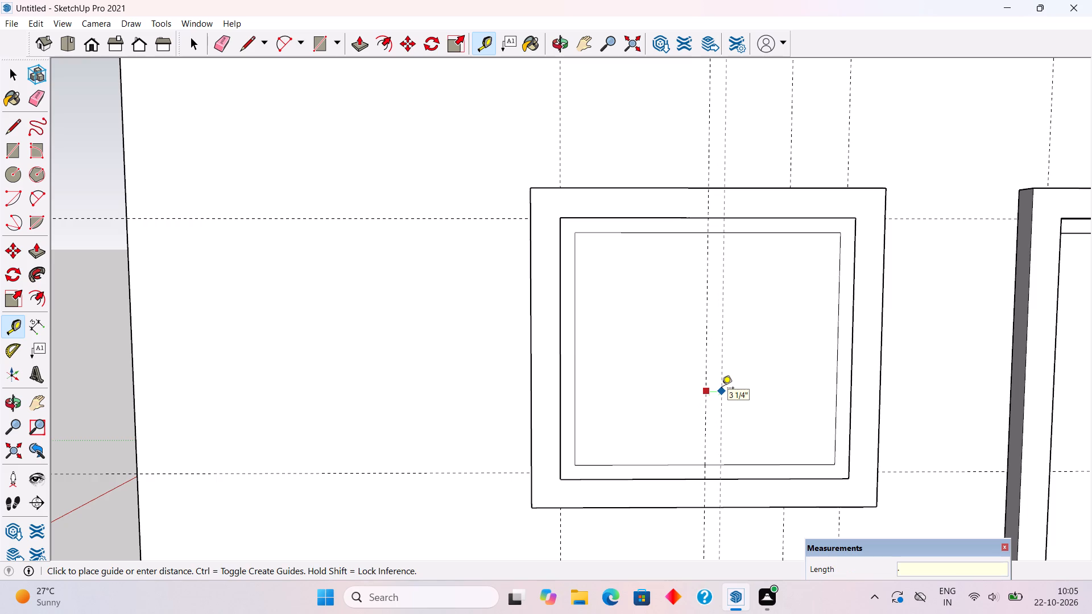
key(BackSpace)
key(1)
text(.5)
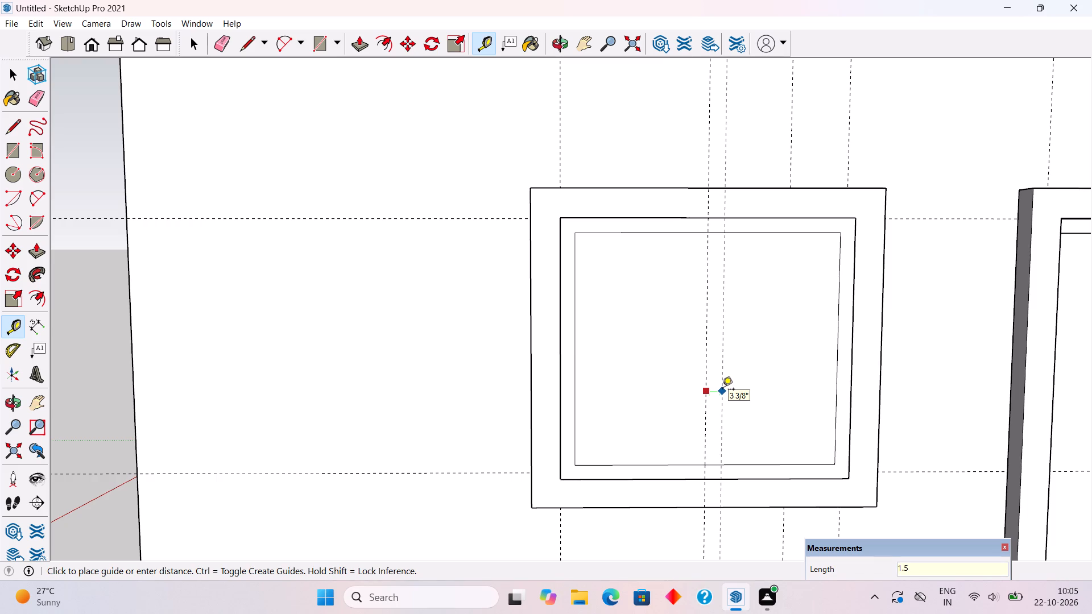
key(shift+quotedbl)
key(Return)
click(714, 405)
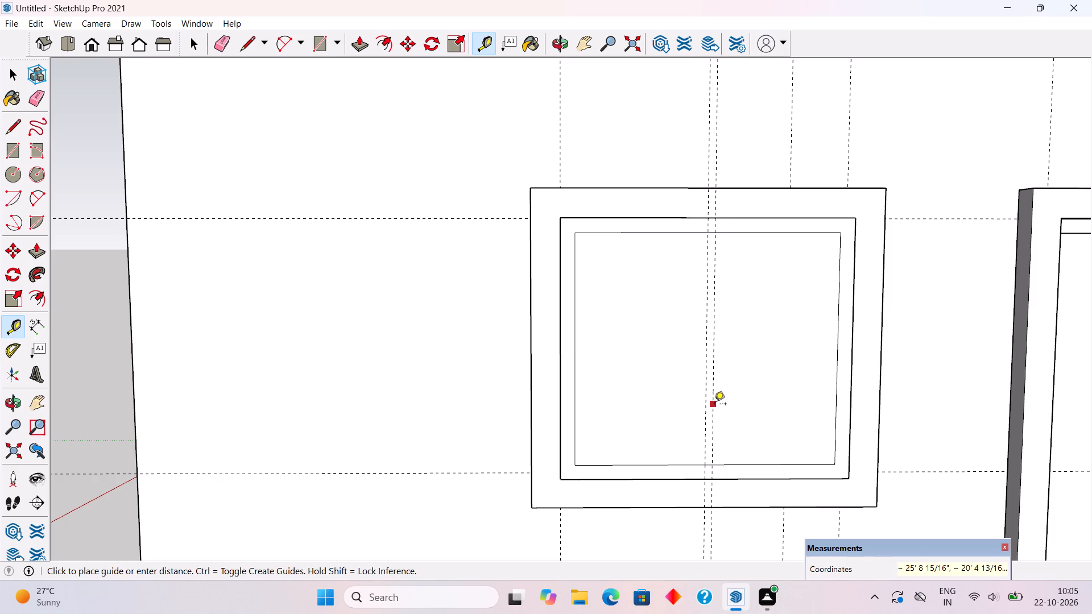
key(3)
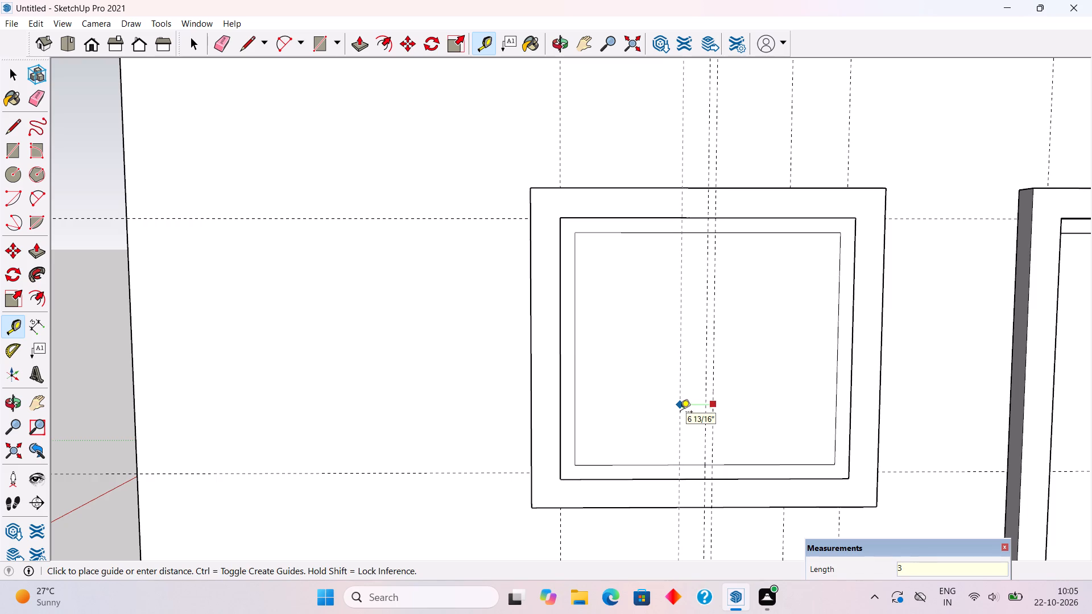
key(shift+quotedbl)
key(Return)
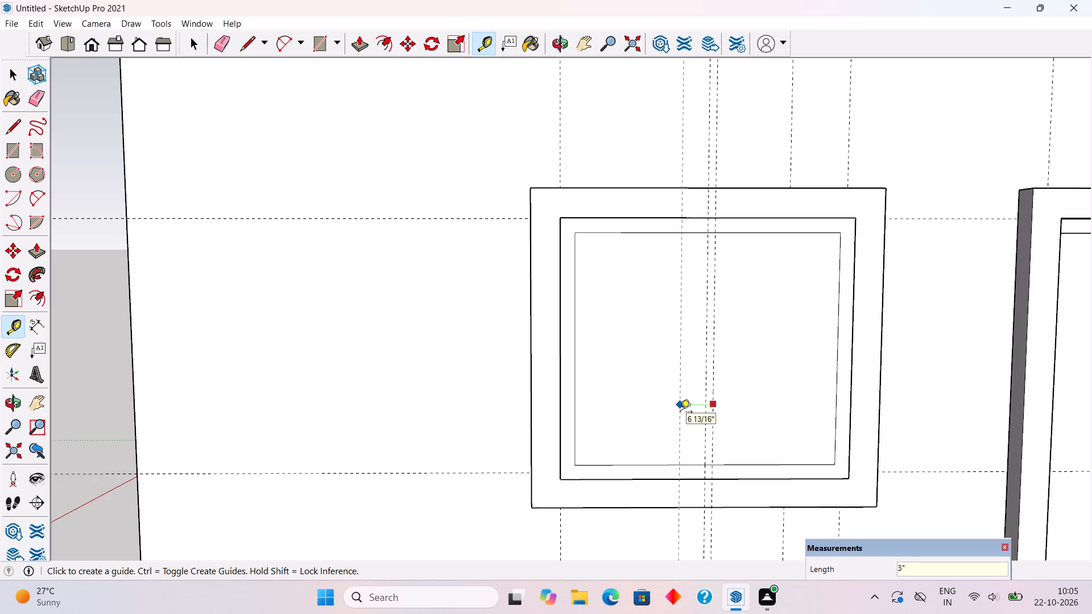
Draw two vertical 4' lines along the outer mullion guides between the frame's inner edges.
key(l)
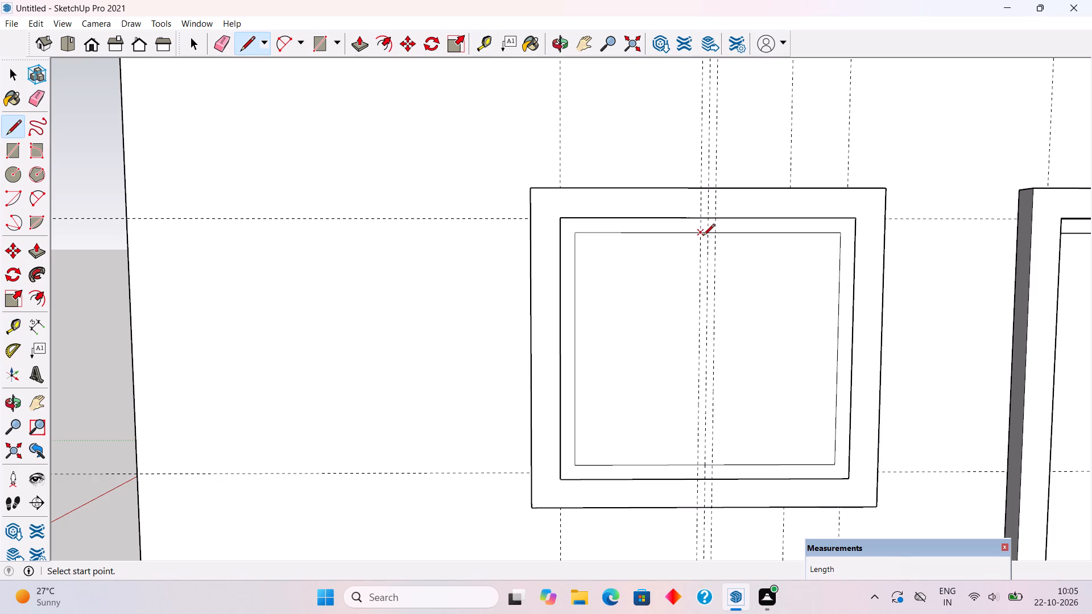
click(703, 237)
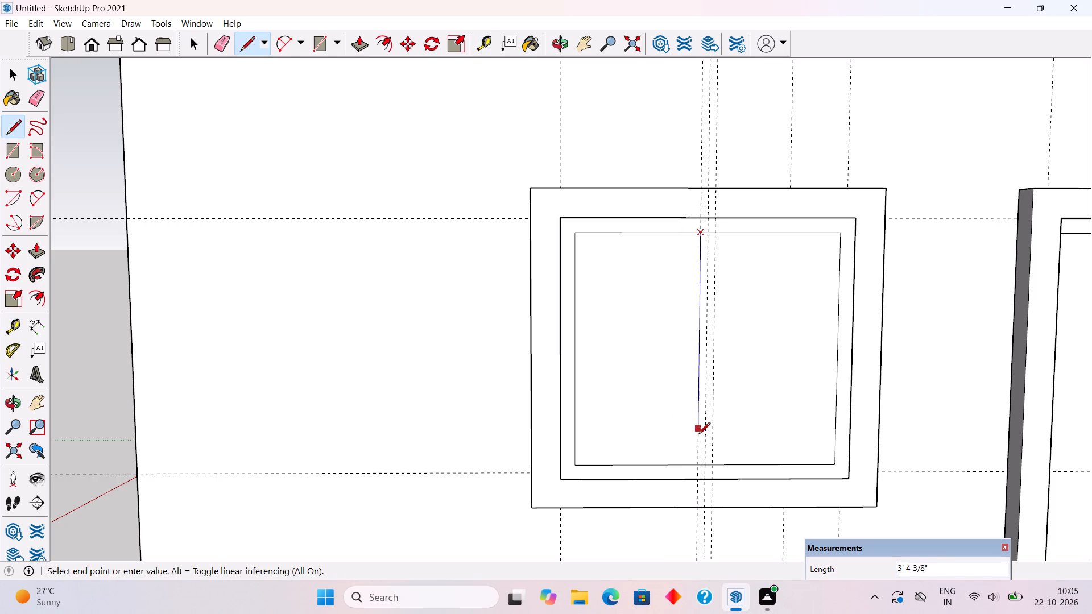
click(698, 463)
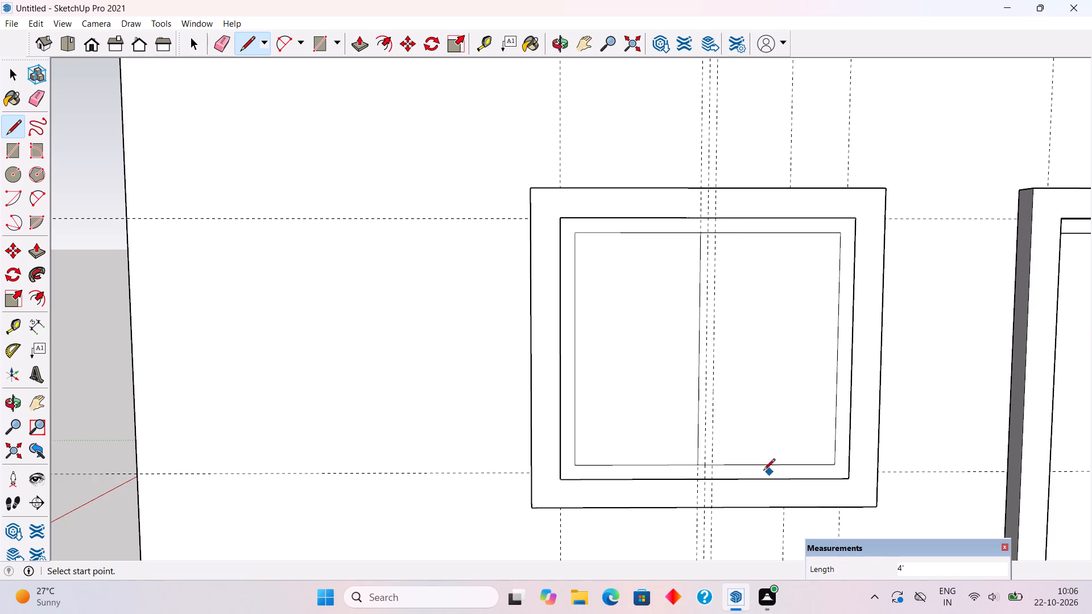
click(715, 464)
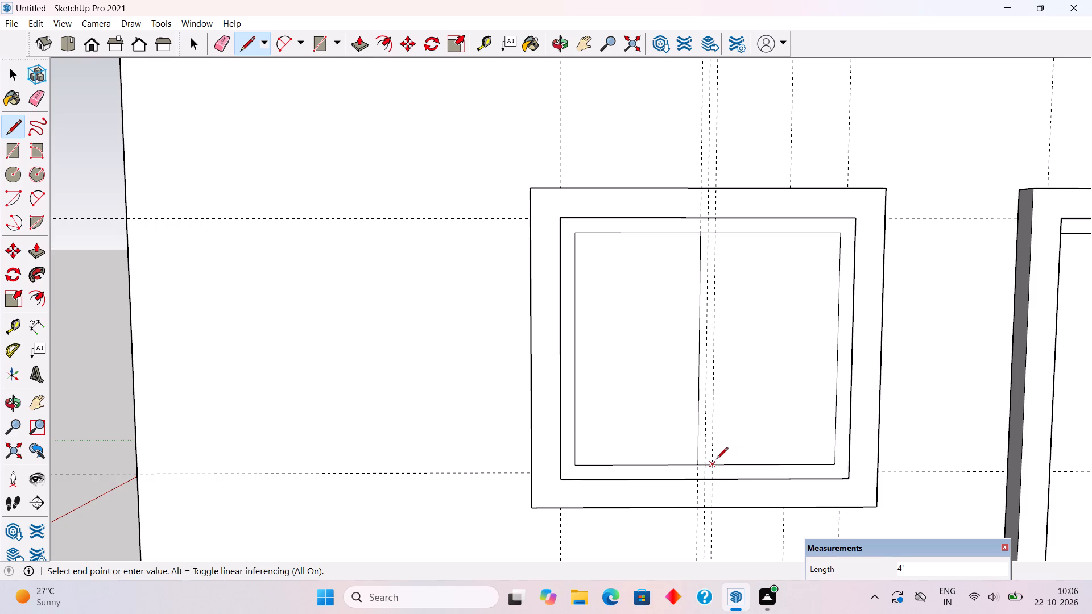
click(715, 232)
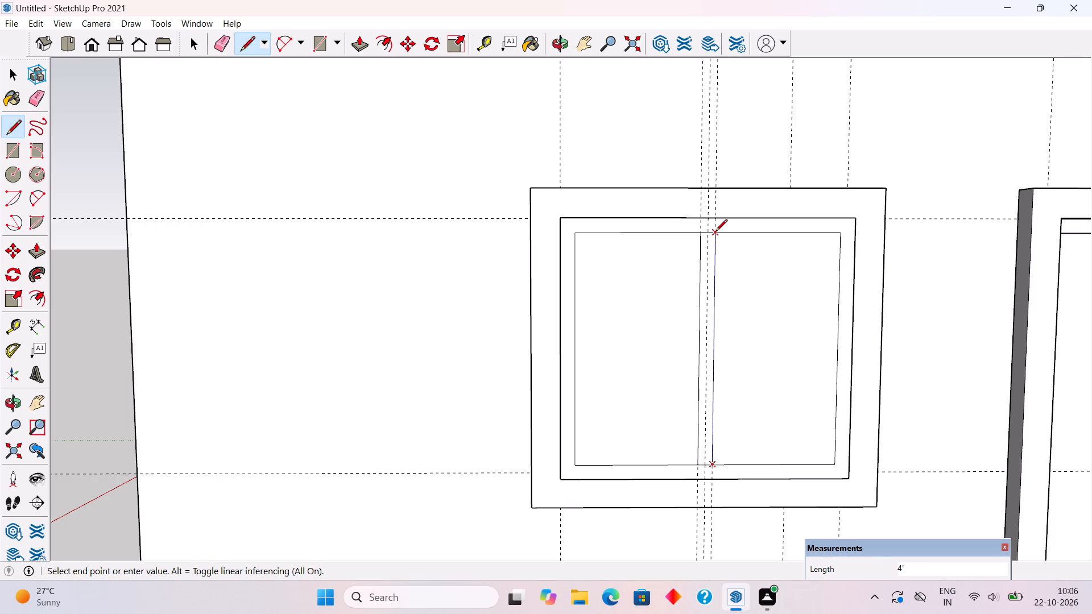
Erase the centre guide and the short edges between the mullion lines, joining the mullion to the frame.
key(e)
click(709, 233)
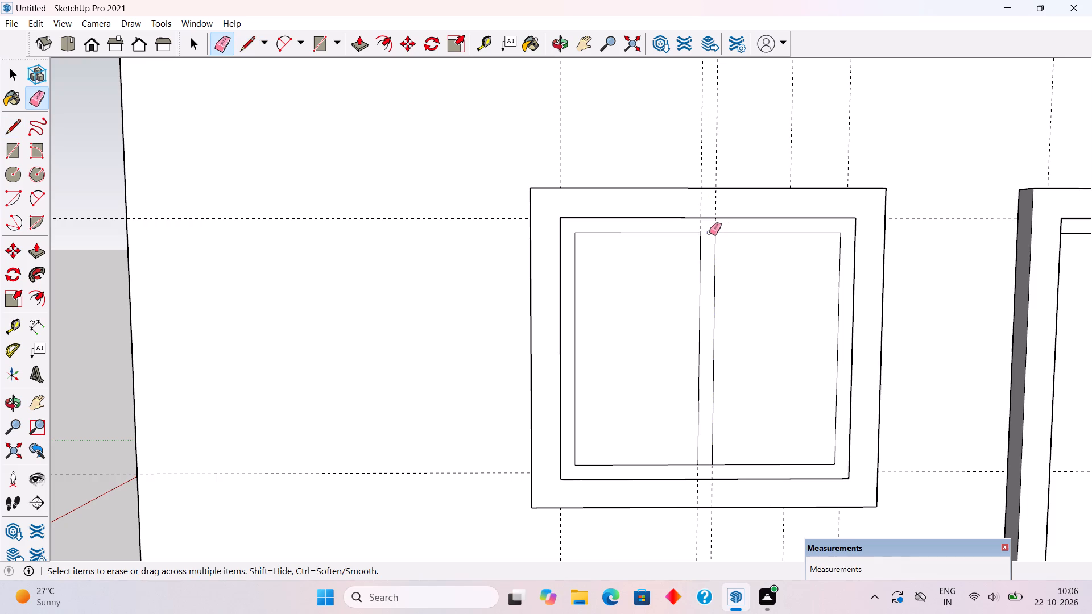
click(703, 464)
Delete the two pane faces on either side of the second window's mullion.
key(space)
click(678, 434)
key(Delete)
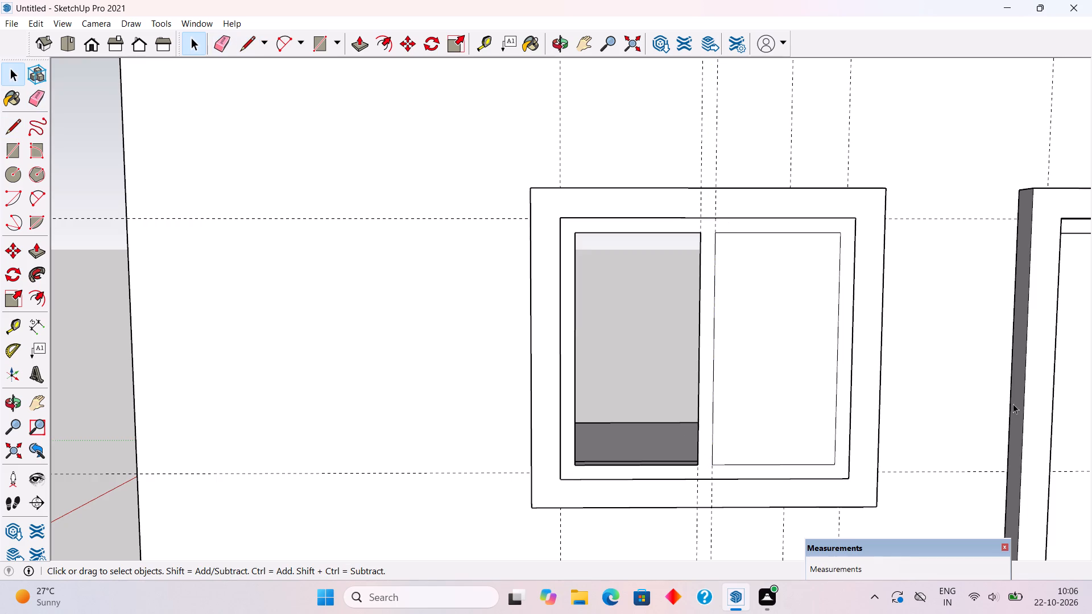
click(747, 422)
key(Delete)
Push/Pull the second window's frame and mullion face outward by 3".
key(p)
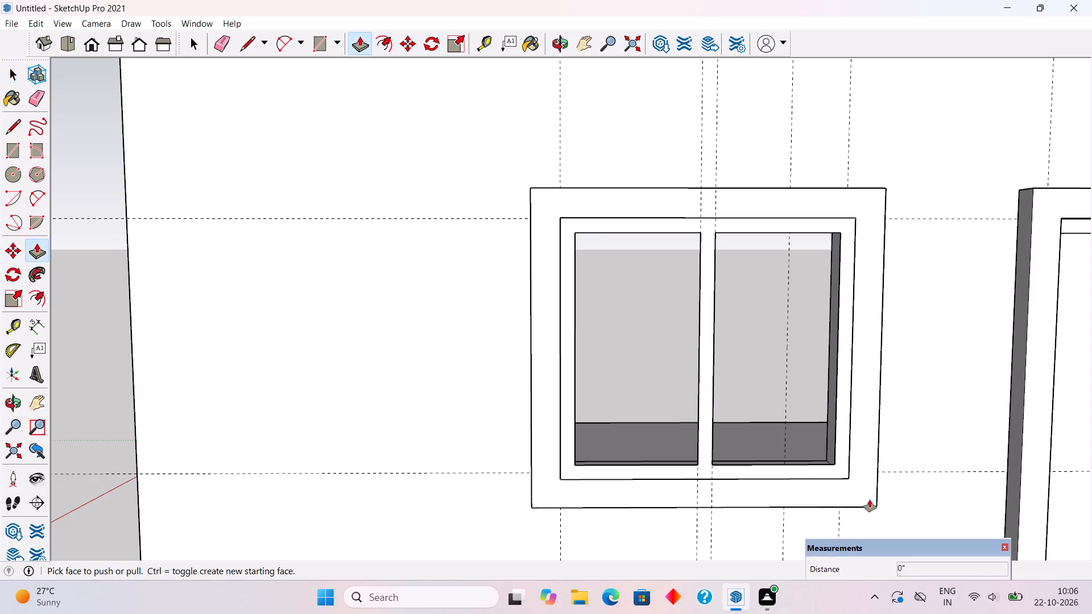
click(838, 456)
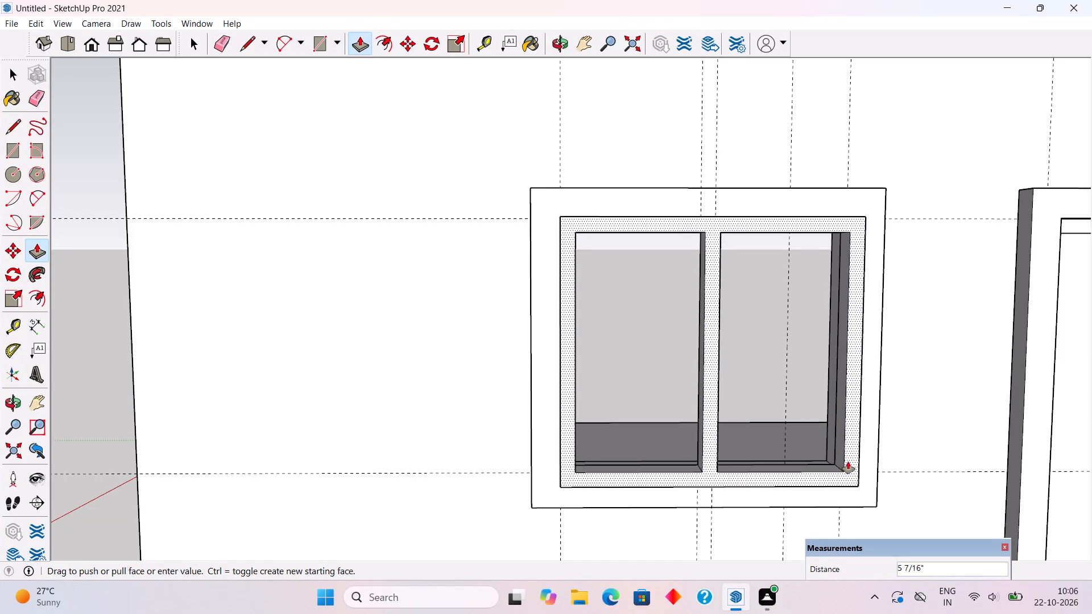
text(3")
key(Return)
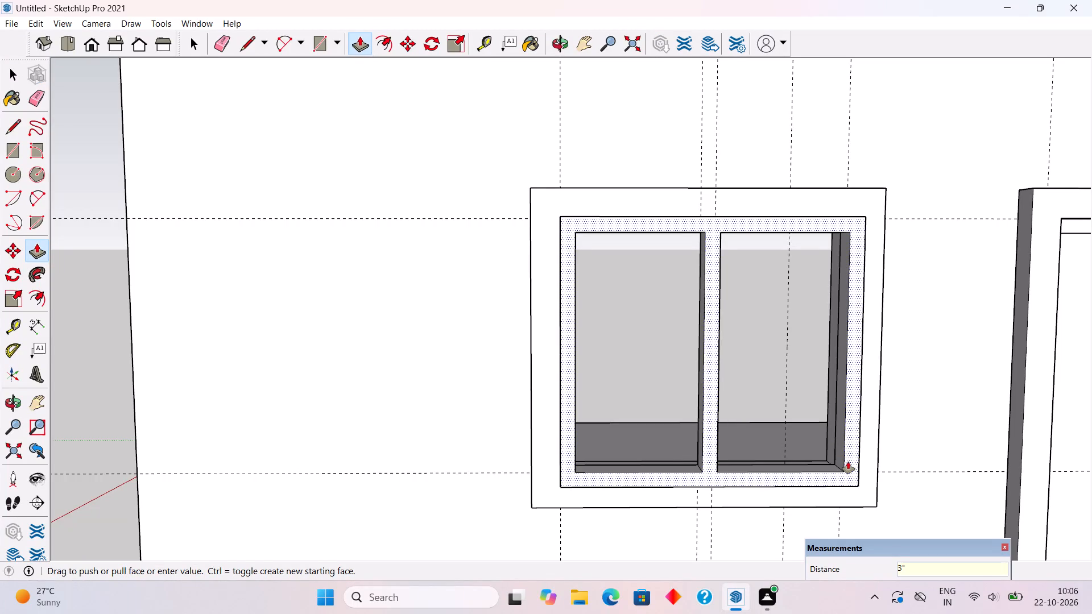
Make the whole second window frame with its mullion a group.
key(space)
triple_click(849, 462)
click(849, 462)
right_click(849, 462)
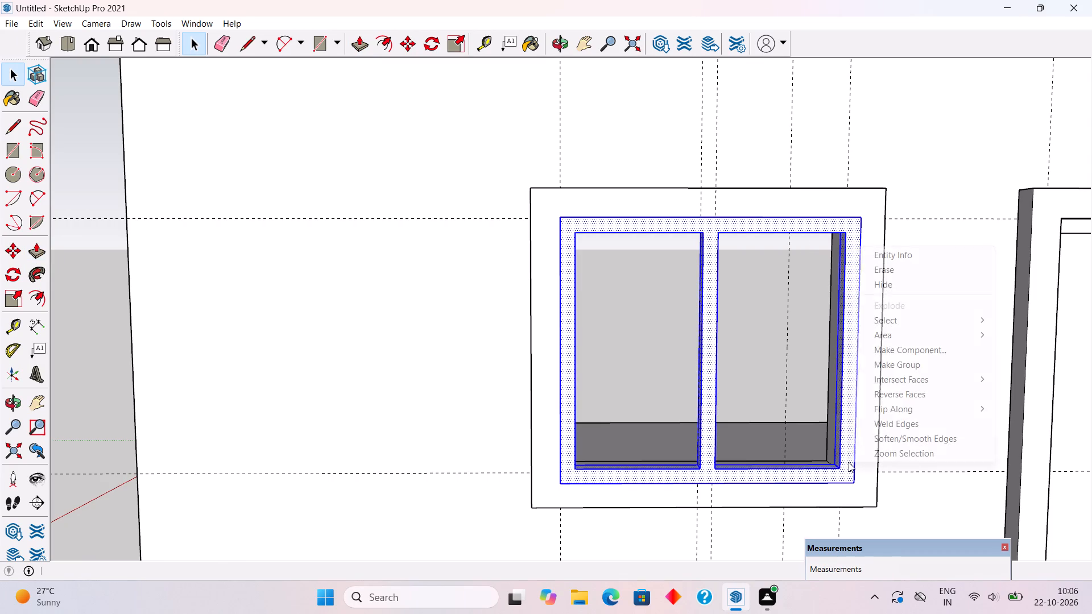
click(885, 365)
Move the frame group 3" back to the surround's outer face and a further 5" into the opening.
middle_drag(826, 502, 927, 546)
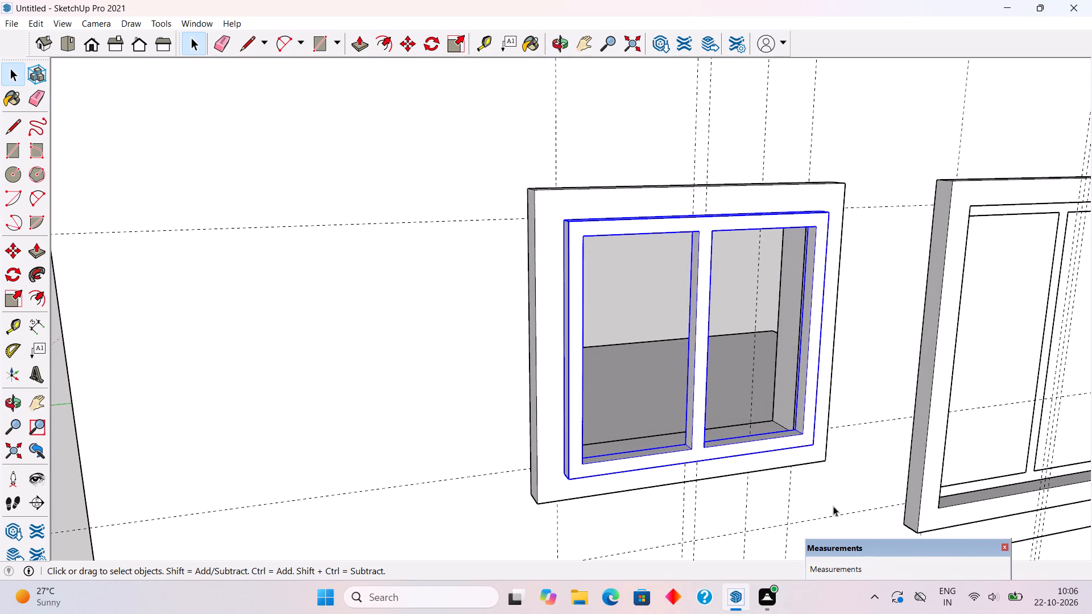
scroll(775, 474, up, 4)
scroll(775, 474, down, 1)
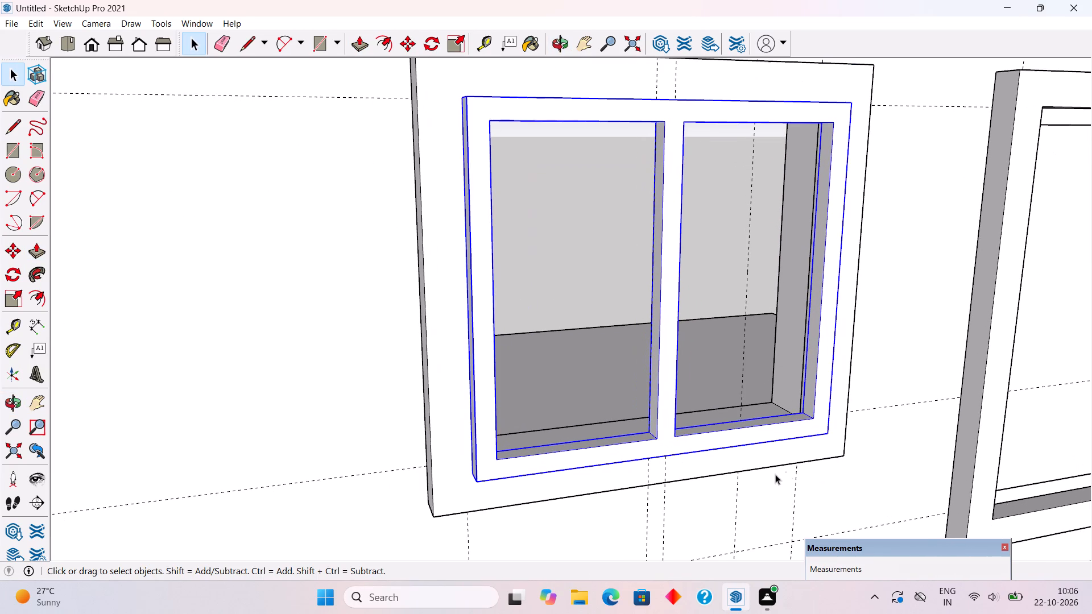
scroll(845, 237, up, 3)
scroll(868, 432, down, 1)
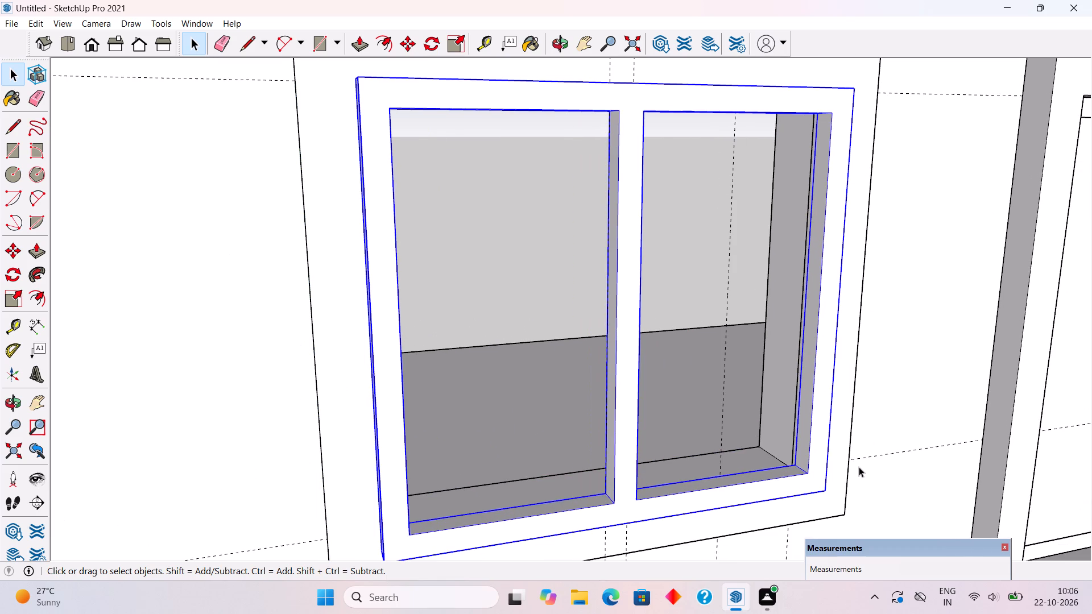
key(m)
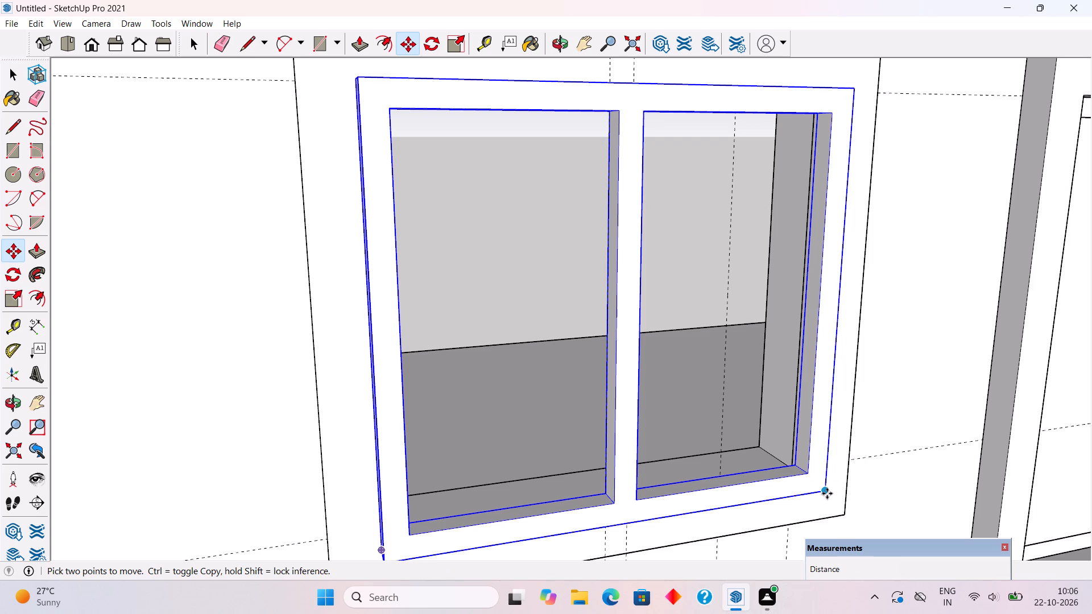
click(827, 493)
click(813, 479)
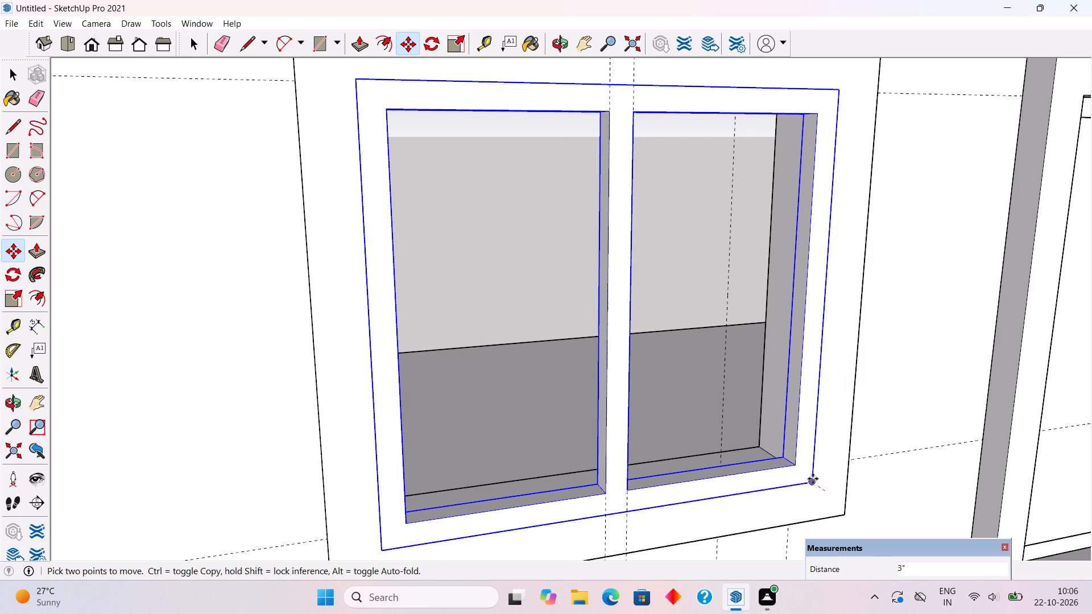
click(813, 479)
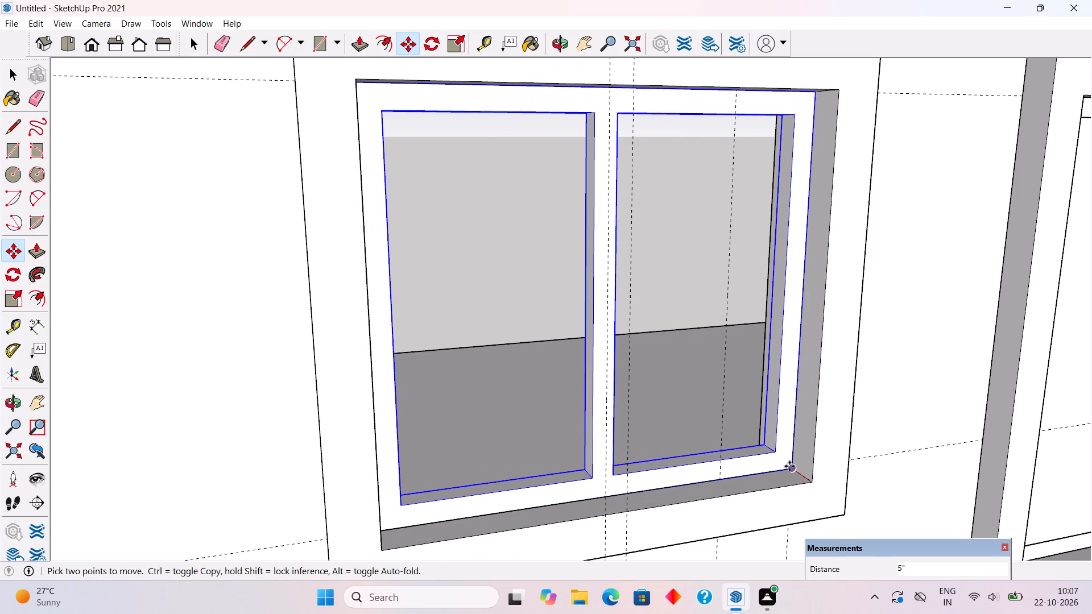
click(789, 466)
key(space)
click(520, 287)
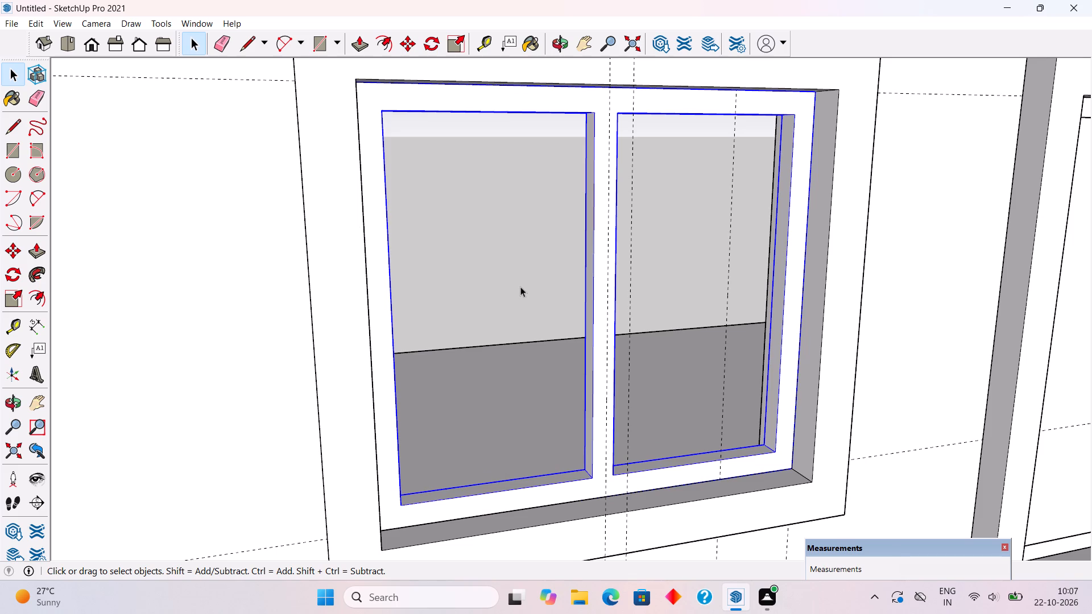
Push/Pull the base slab's end face outward by about 9' 1", on the side beyond the second window.
scroll(539, 304, down, 5)
scroll(569, 374, down, 5)
middle_drag(598, 374, 659, 387)
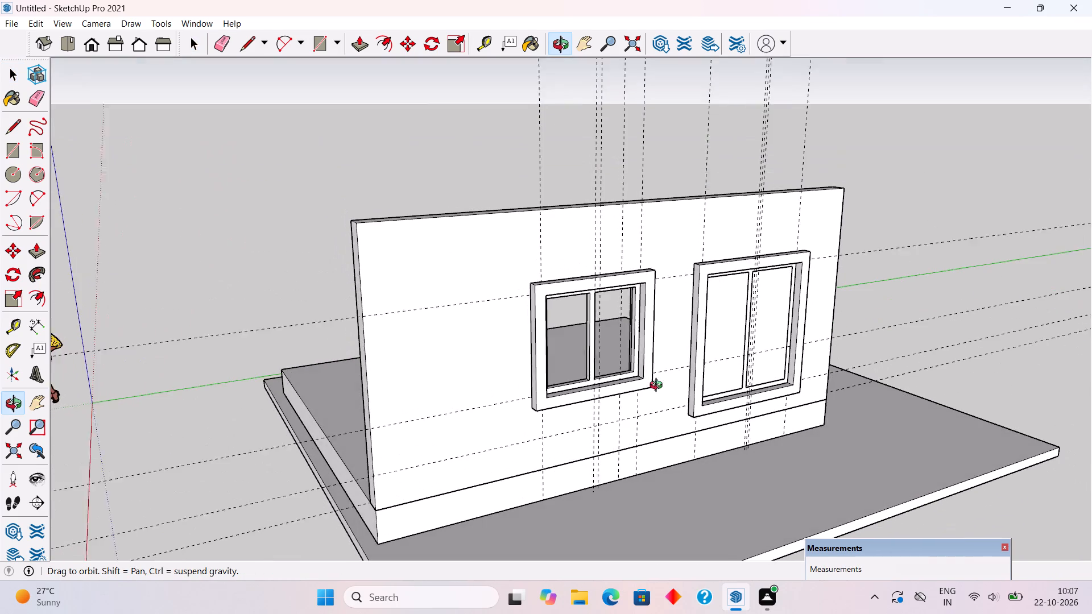
middle_drag(659, 387, 664, 392)
scroll(344, 389, down, 2)
middle_drag(353, 464, 380, 392)
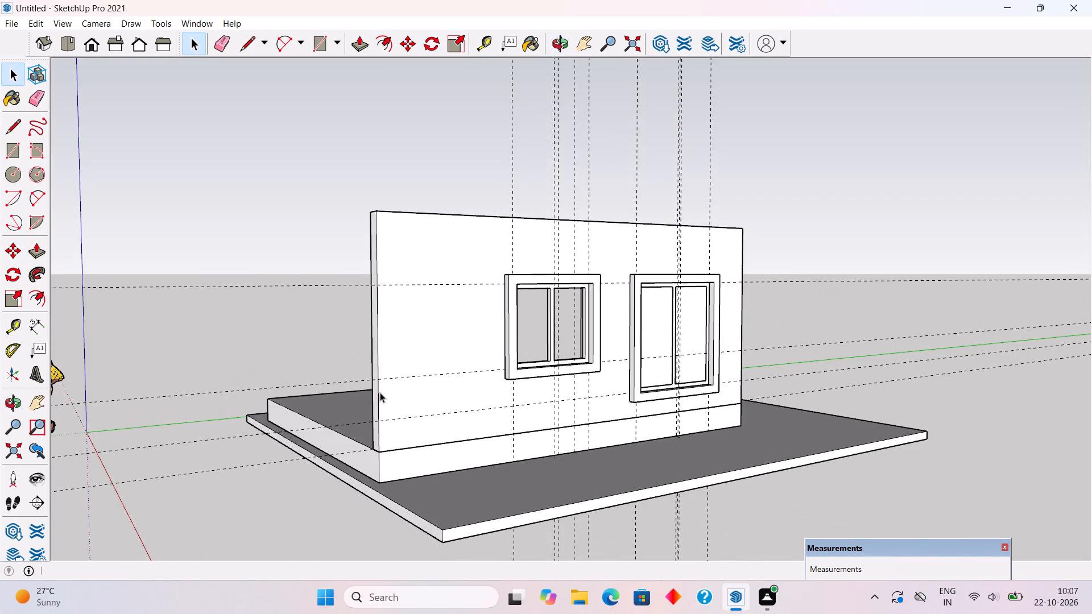
scroll(378, 388, up, 3)
middle_drag(526, 441, 621, 446)
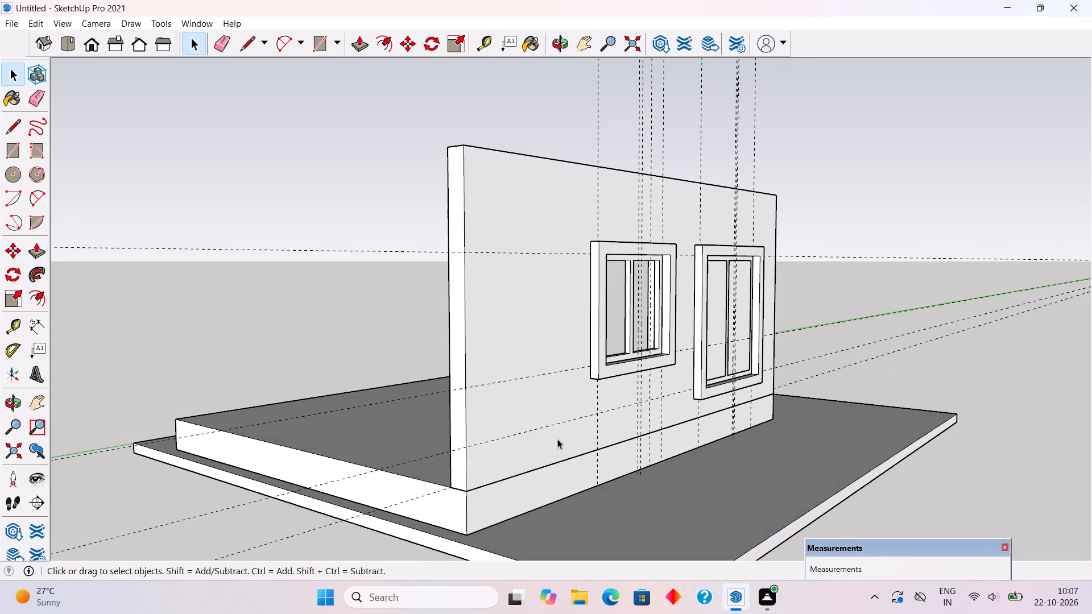
scroll(523, 435, up, 1)
scroll(453, 421, down, 9)
scroll(478, 502, up, 3)
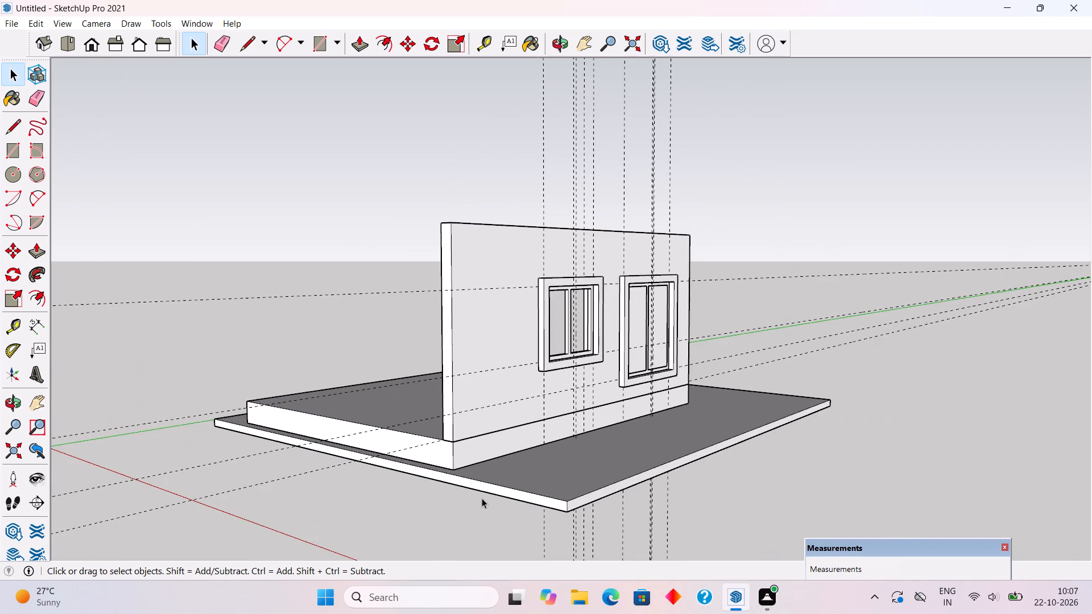
triple_click(491, 492)
key(p)
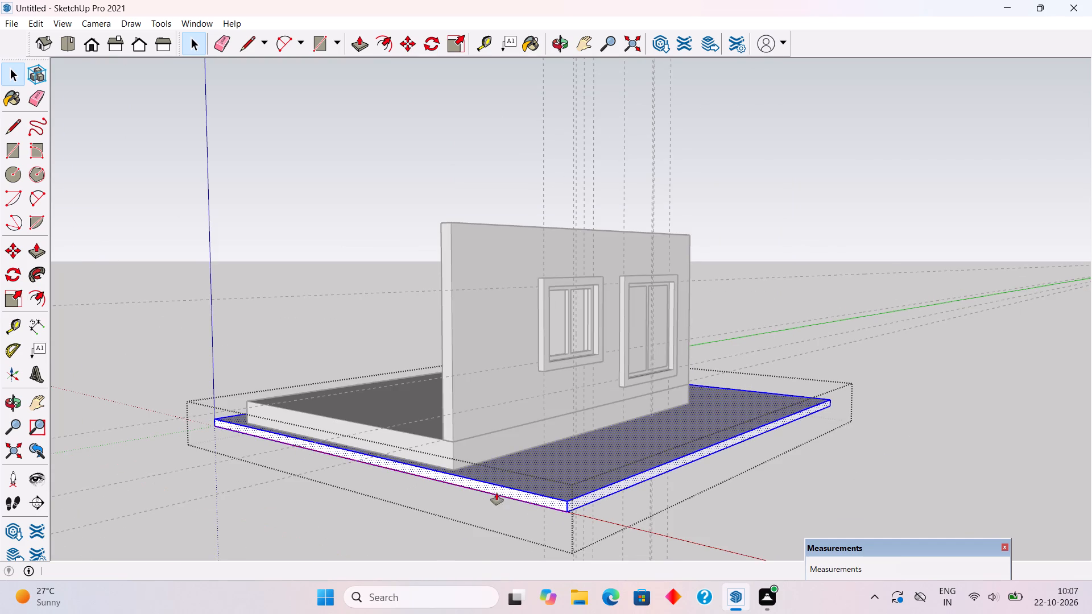
click(511, 488)
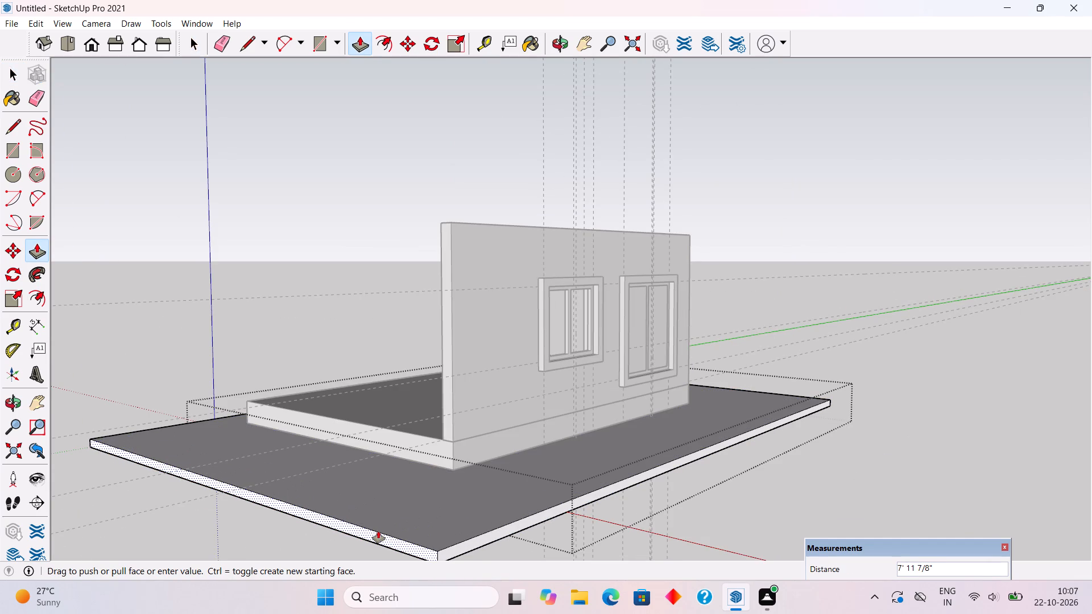
click(354, 531)
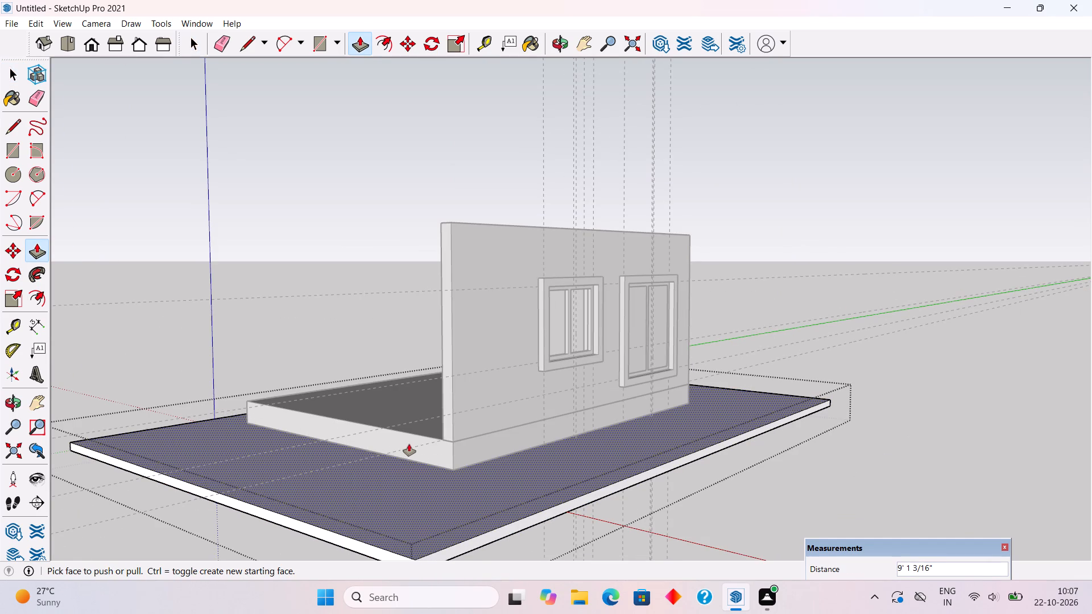
key(space)
Push/Pull the plinth's end face outward by about 6' 5" in the same direction as the slab extension.
triple_click(425, 459)
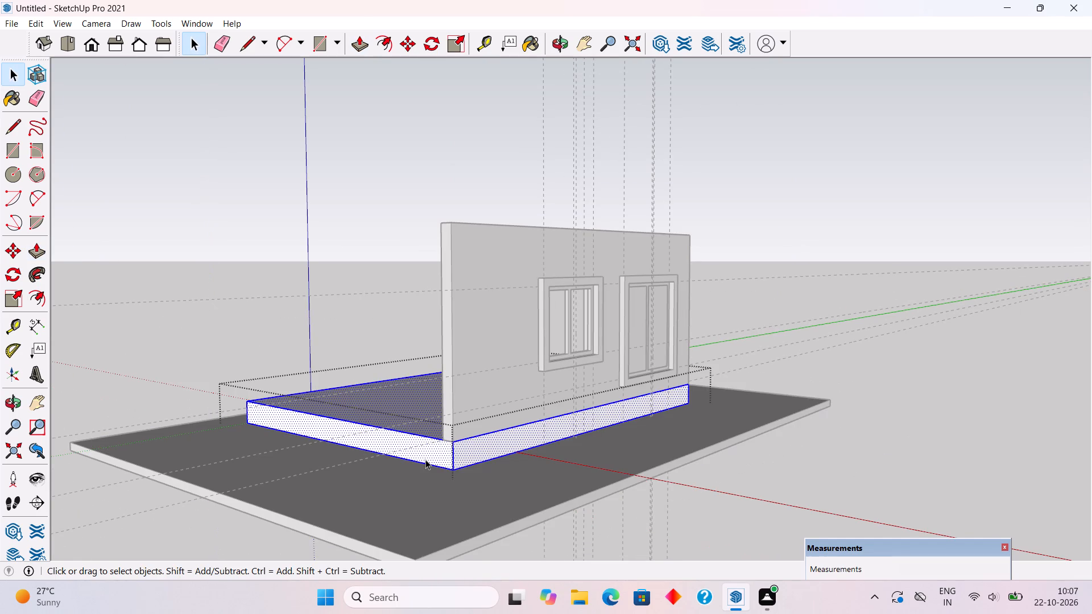
key(p)
click(425, 459)
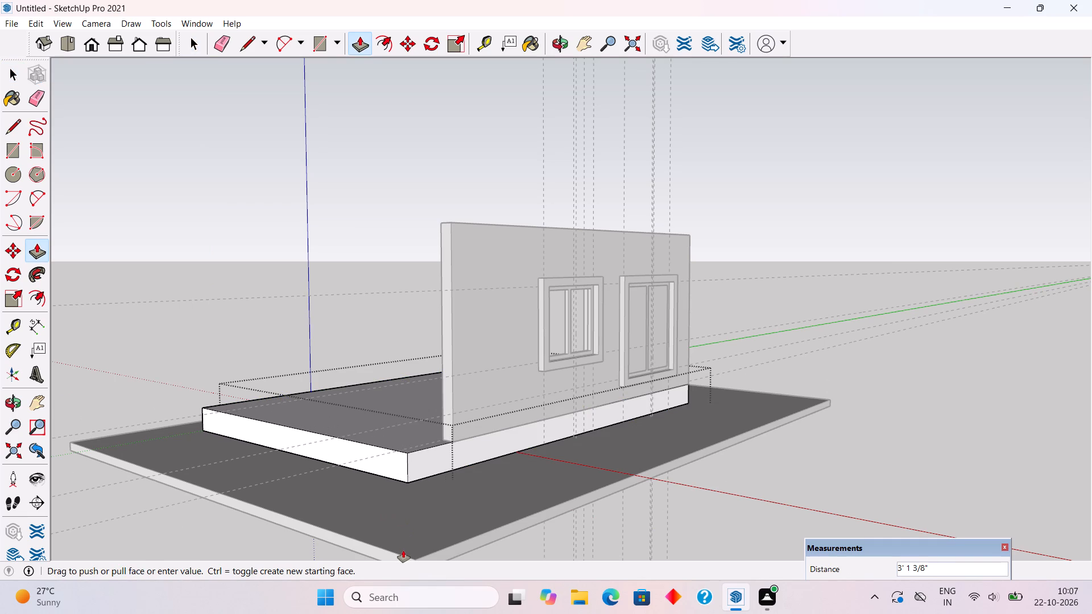
click(330, 514)
key(space)
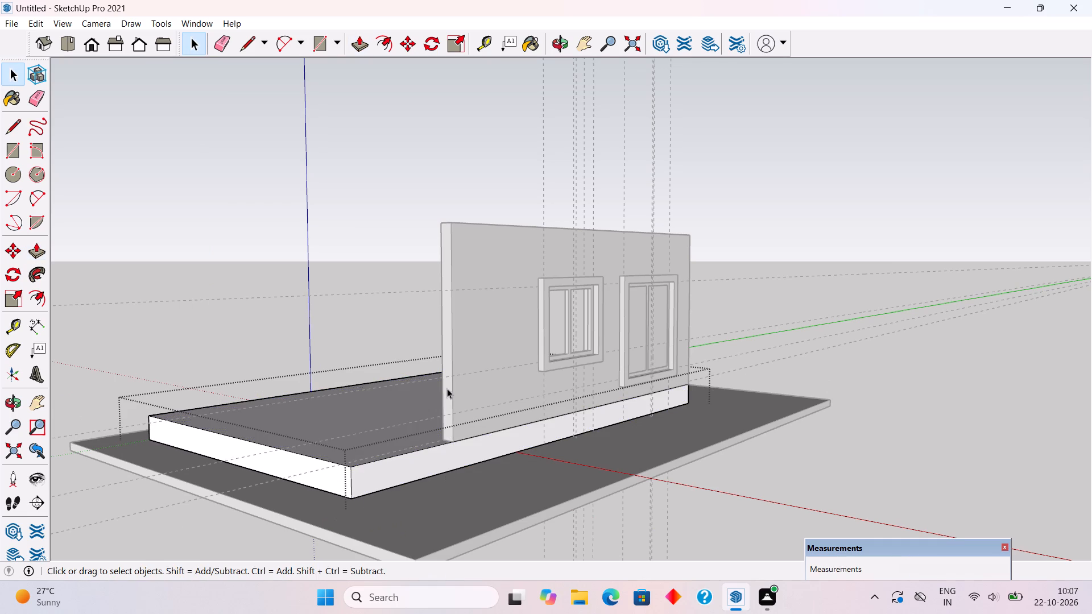
Push/Pull the wall's end face out about 6' 5 3/4" to align with the extended plinth's end.
triple_click(448, 387)
key(p)
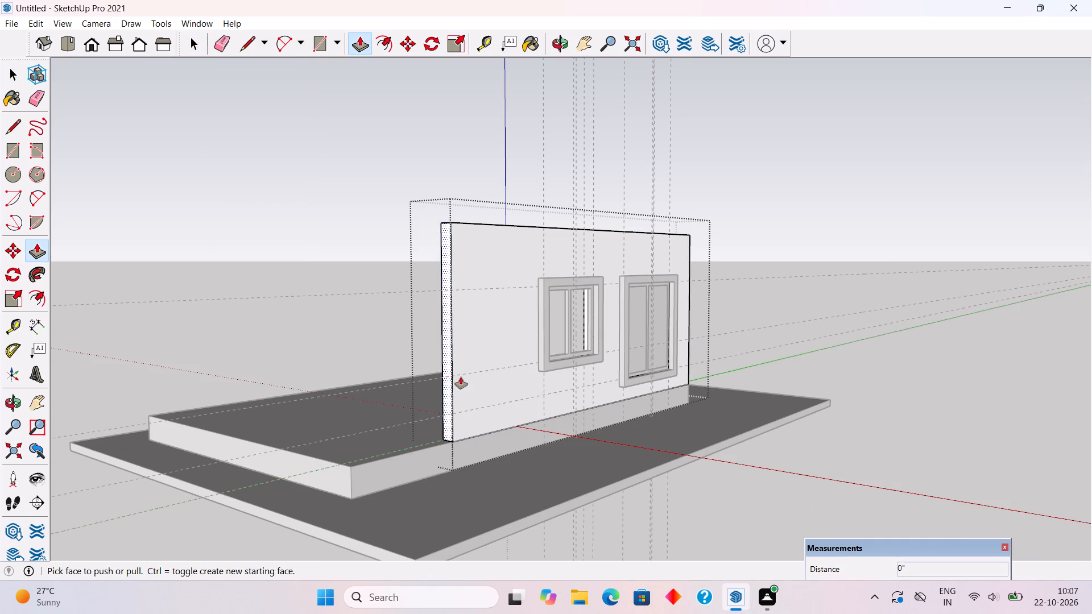
click(446, 387)
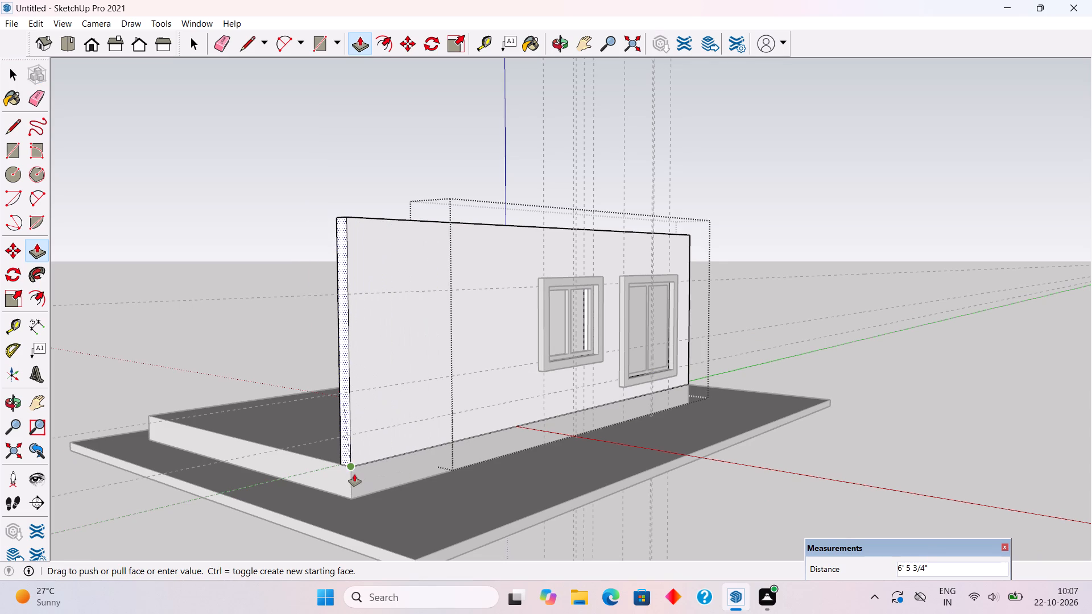
click(354, 474)
key(space)
click(249, 306)
Measure the gap between the outer surrounds of the two windows.
scroll(424, 474, down, 4)
scroll(462, 500, up, 1)
scroll(477, 510, down, 1)
scroll(644, 613, down, 2)
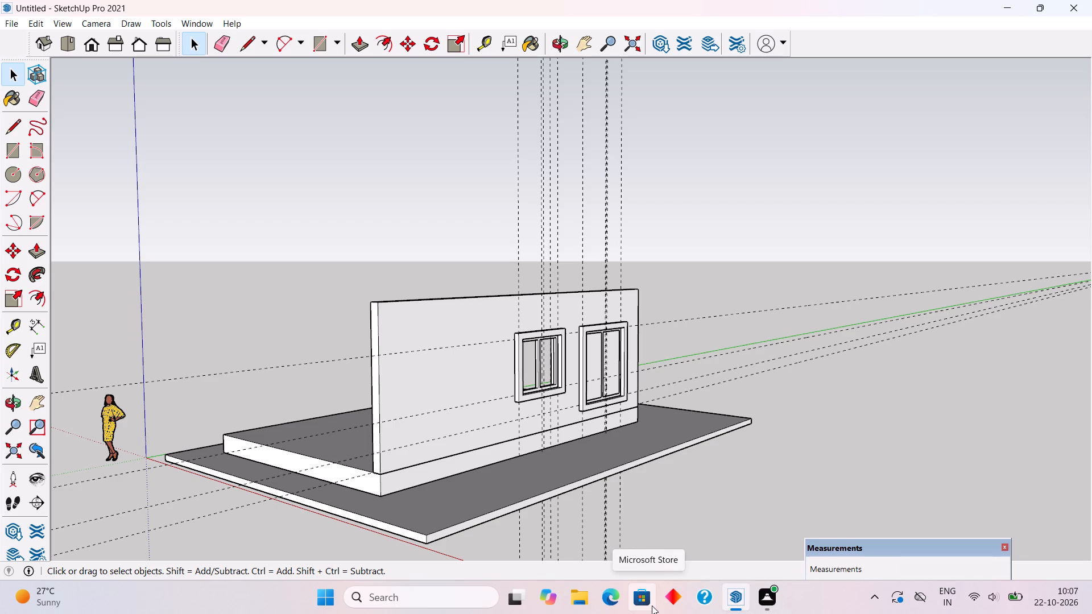
scroll(687, 542, up, 1)
scroll(531, 382, up, 1)
scroll(538, 362, down, 5)
middle_drag(585, 402, 423, 401)
scroll(380, 371, up, 5)
scroll(467, 399, up, 1)
middle_drag(763, 408, 442, 433)
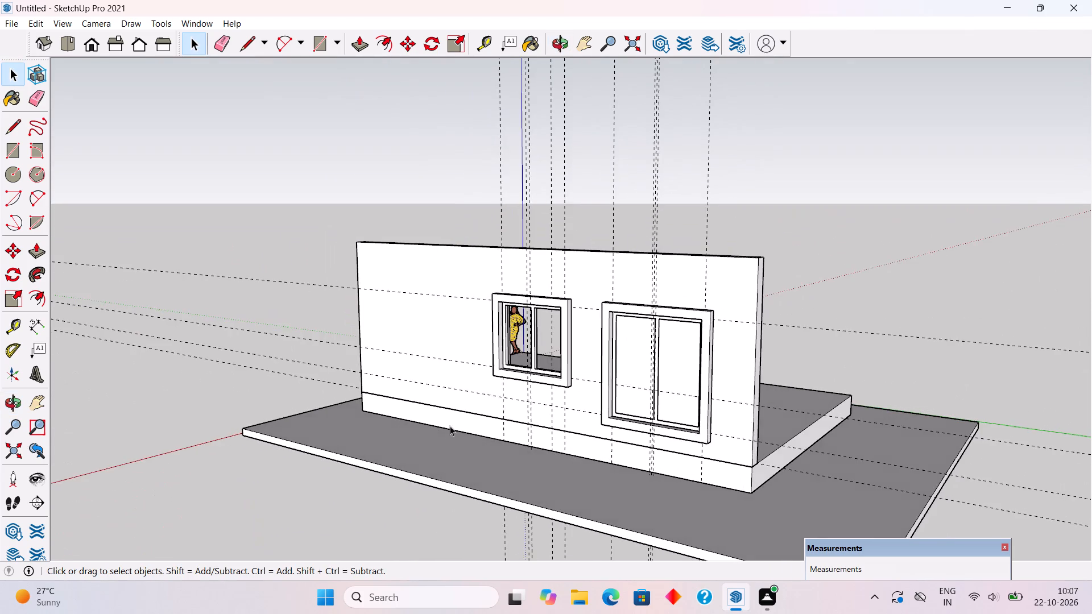
scroll(685, 366, up, 4)
scroll(539, 375, up, 2)
middle_drag(574, 395, 598, 400)
key(t)
click(519, 331)
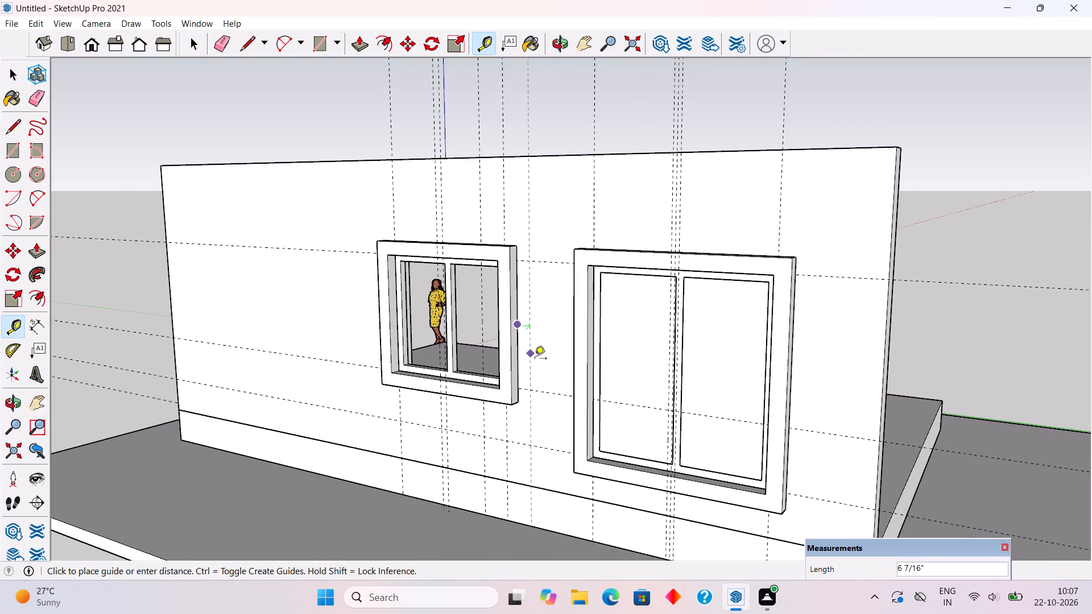
scroll(559, 376, down, 2)
middle_drag(560, 377, 982, 399)
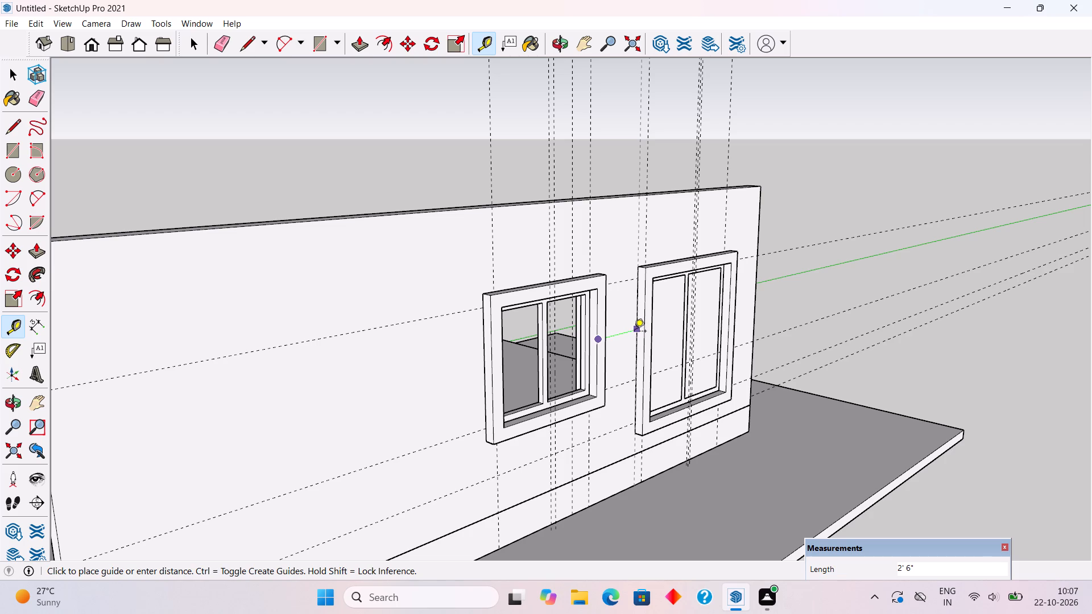
key(space)
Measure the distance between the vertical guides marking the facing sides of the two window openings.
middle_drag(618, 345, 472, 378)
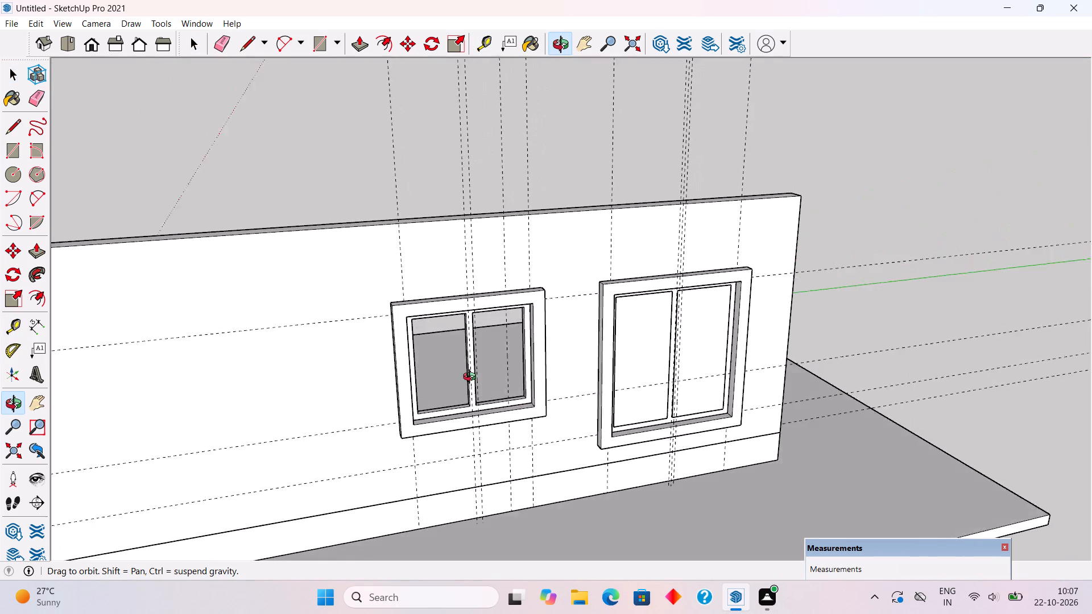
middle_drag(472, 378, 439, 334)
scroll(616, 256, up, 2)
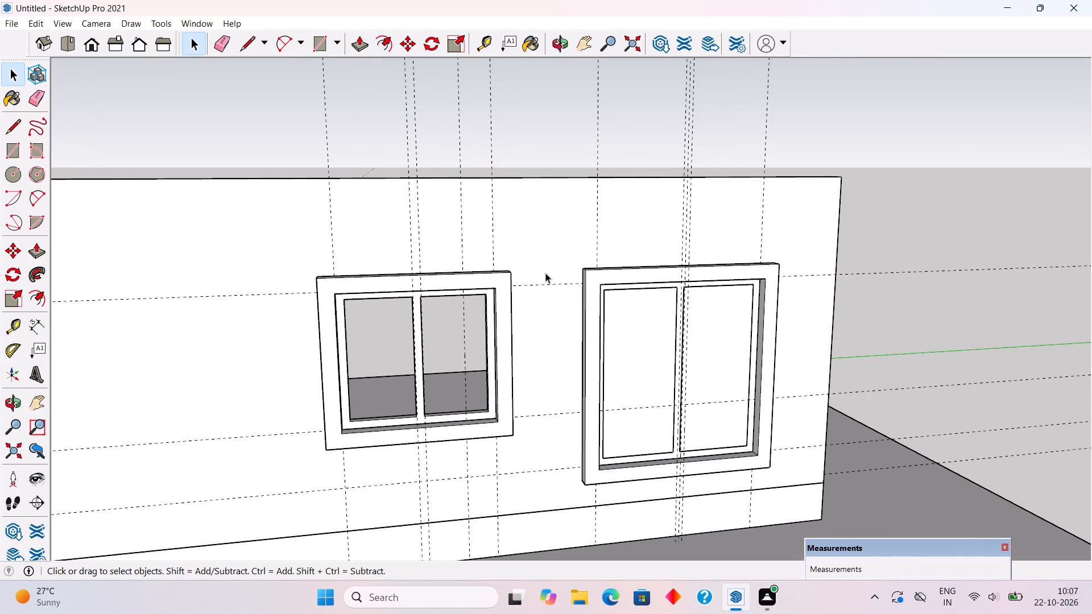
key(t)
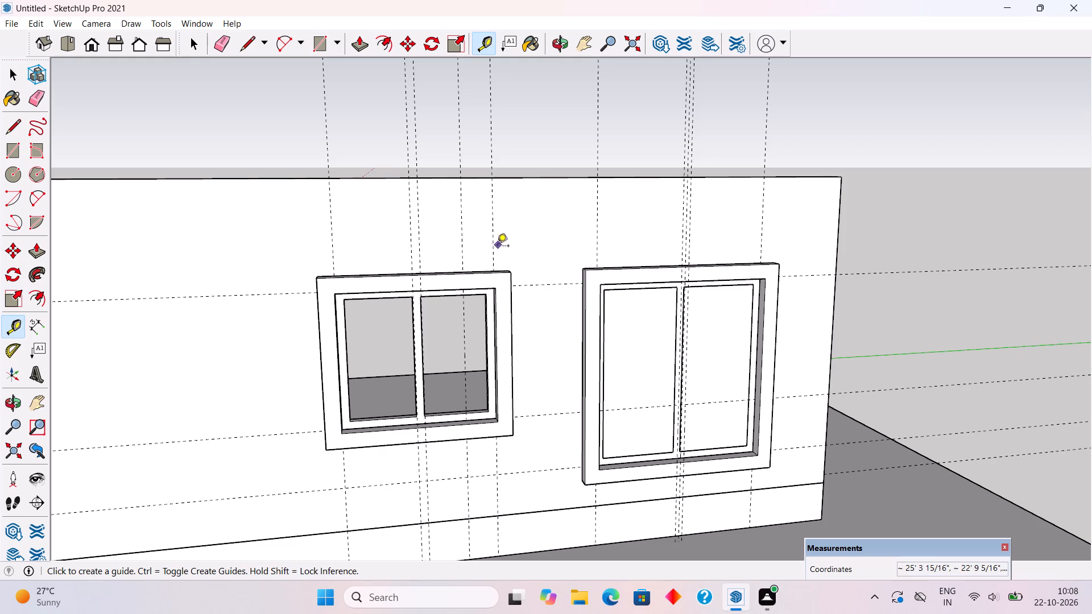
click(494, 250)
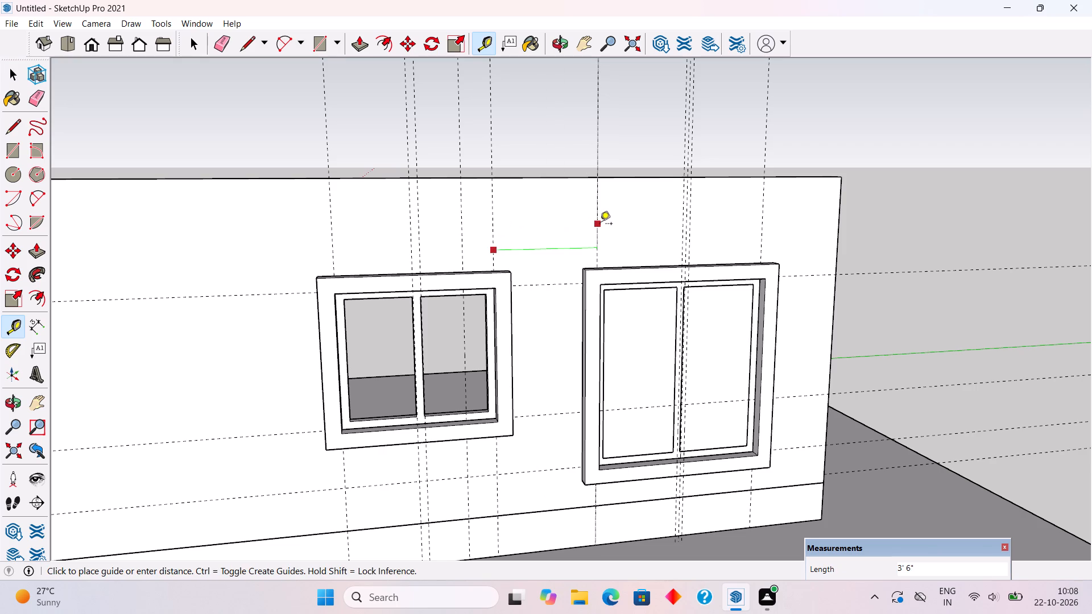
key(space)
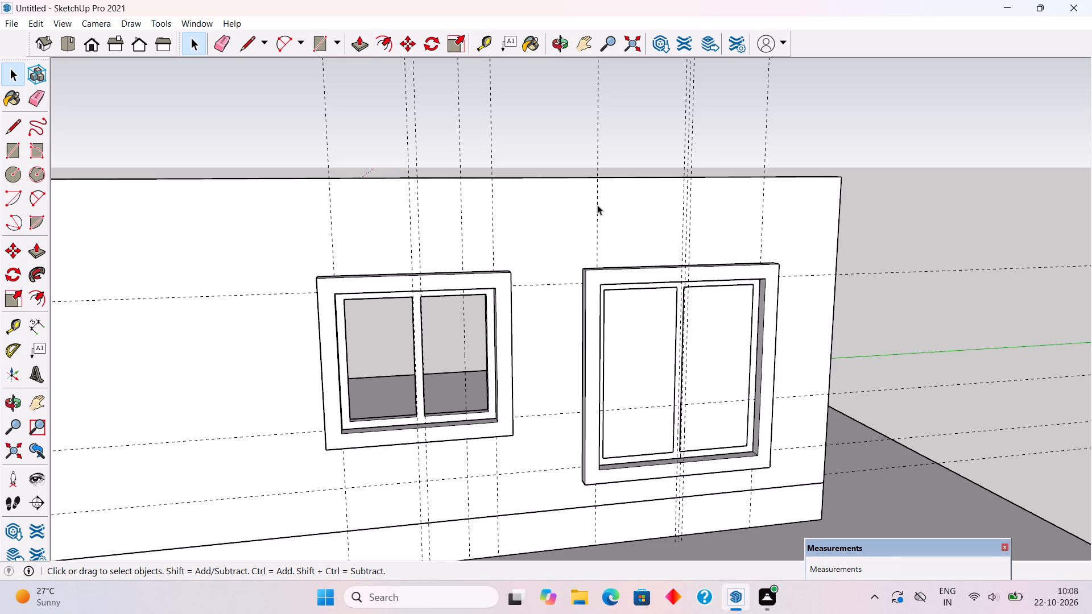
Place a vertical guide 3.5' from the second window's far-side opening guide, toward the extended end of the wall.
scroll(602, 206, down, 3)
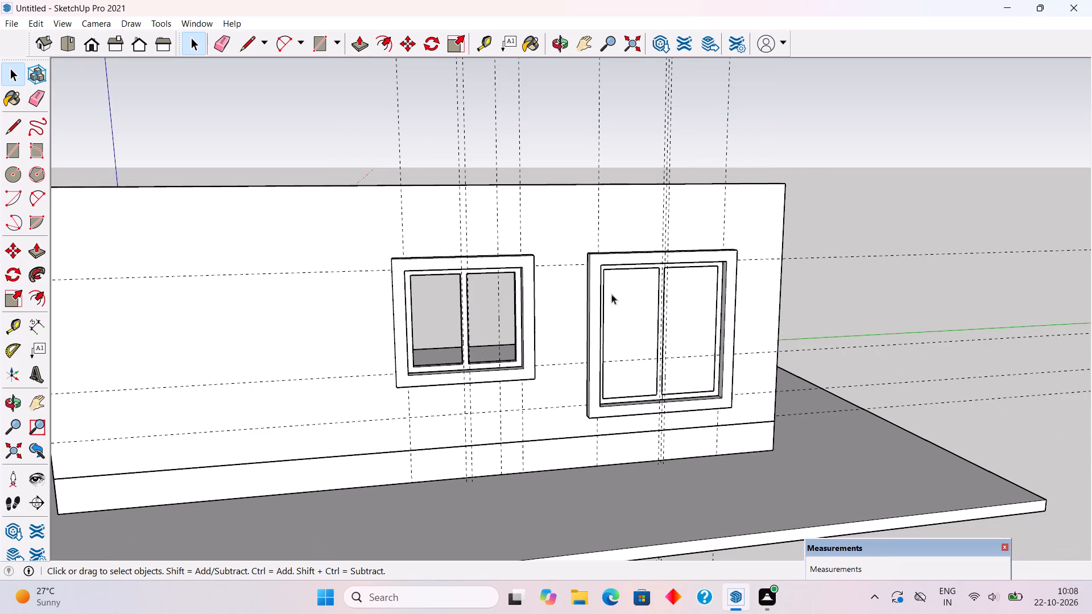
scroll(406, 284, down, 3)
scroll(374, 331, up, 3)
middle_drag(293, 327, 298, 326)
scroll(298, 326, down, 3)
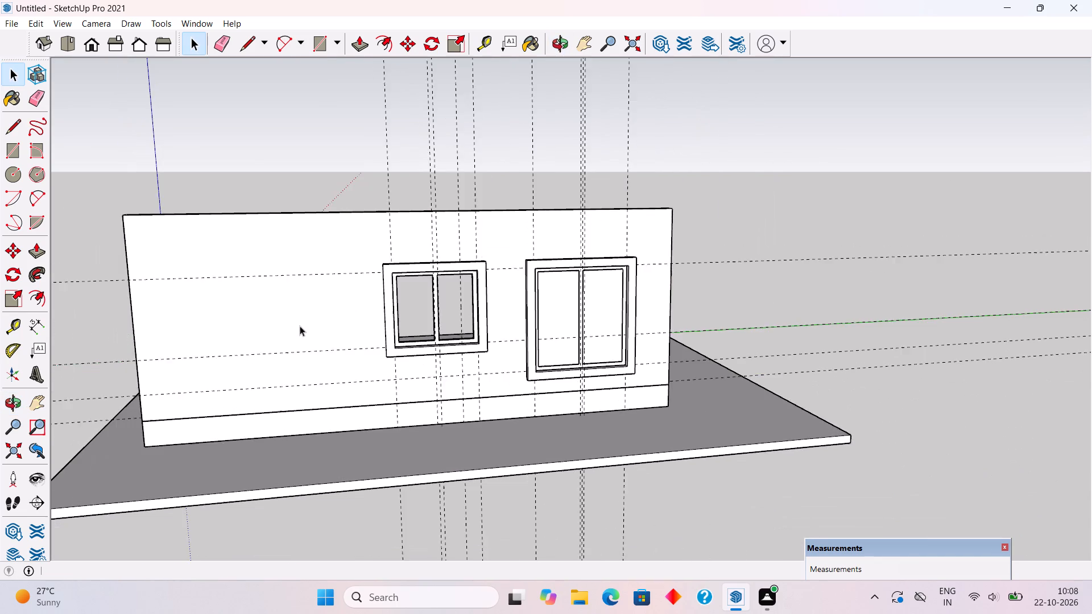
scroll(300, 326, down, 2)
scroll(71, 331, up, 6)
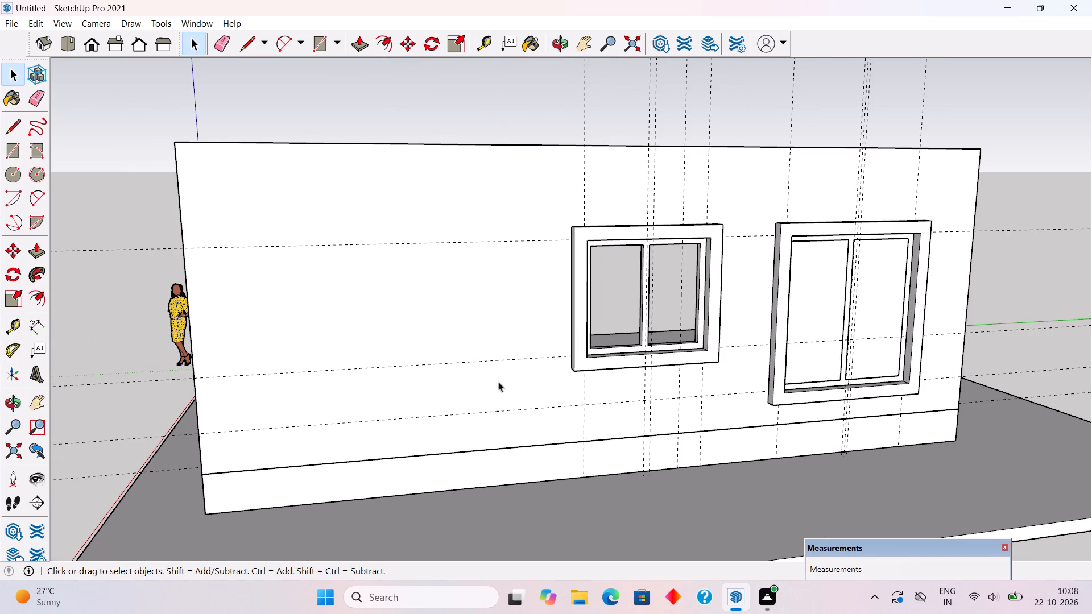
key(t)
click(586, 209)
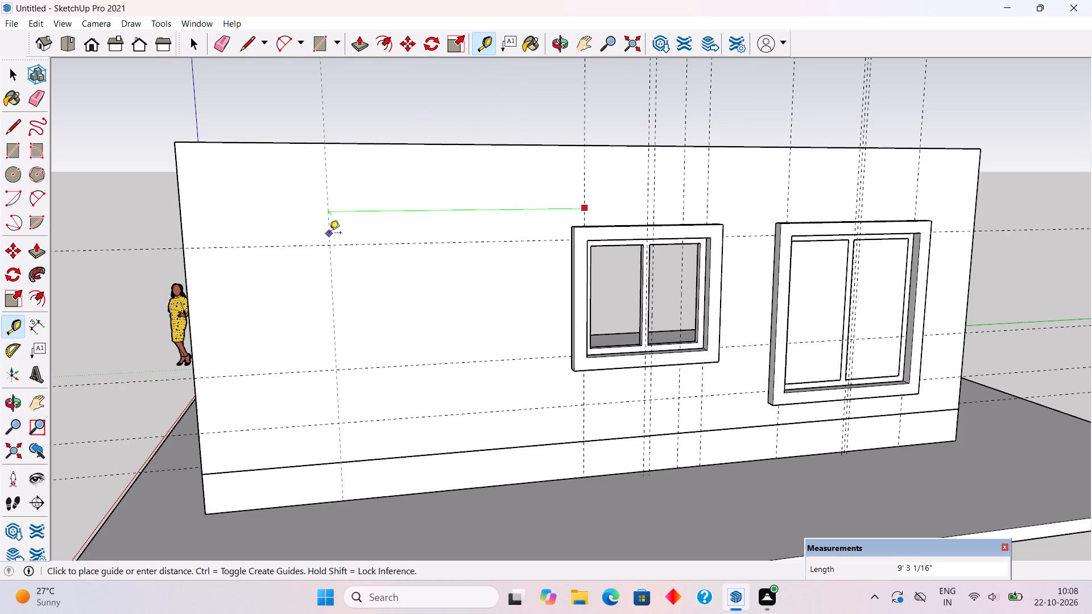
text(3.5')
key(Return)
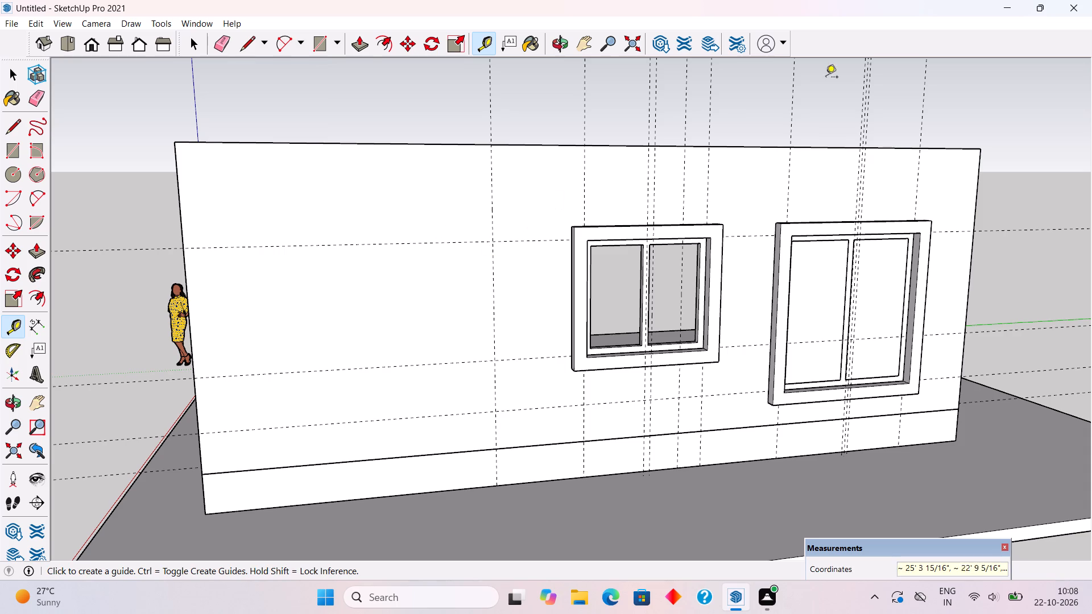
Place another vertical guide 6' beyond the new guide to mark the third window's far side.
click(792, 177)
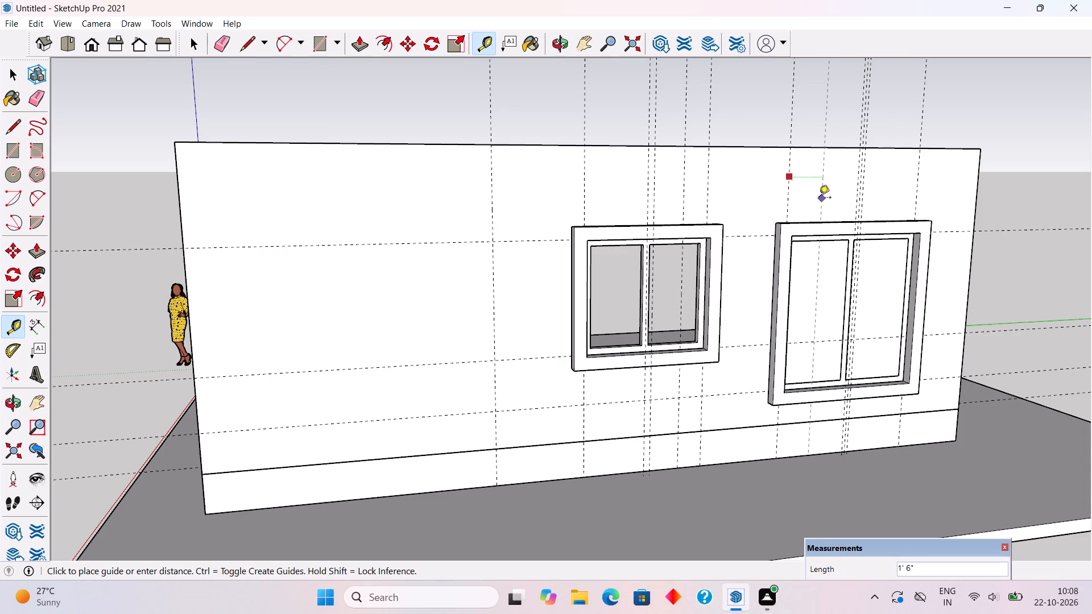
key(t)
click(494, 221)
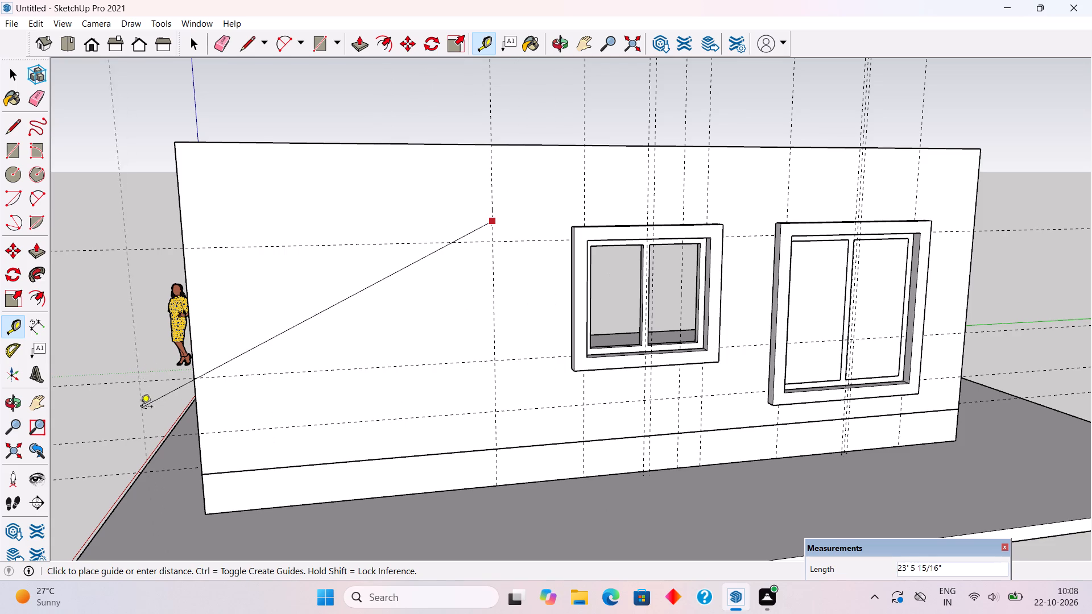
text(6')
key(Return)
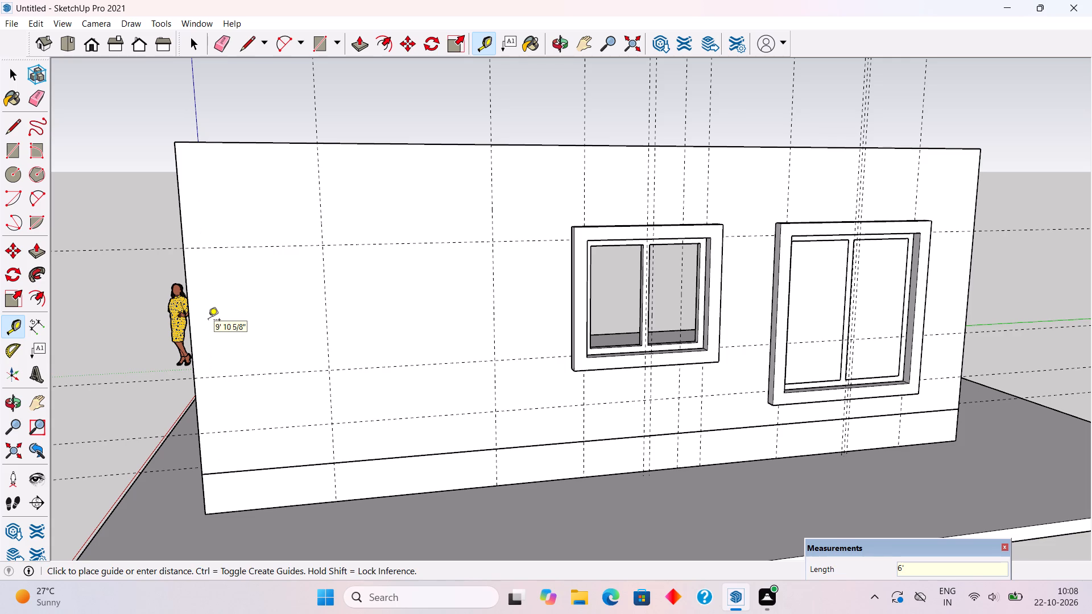
key(space)
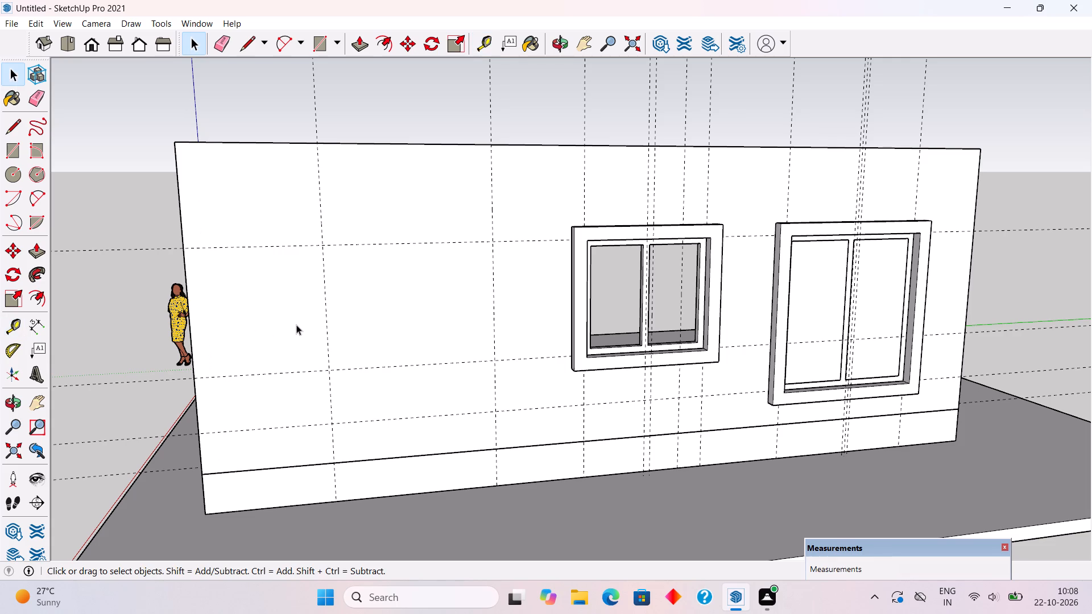
Draw a 6' 6" by 6' rectangle between the new guides on the wall and push it 9" through as an opening.
key(v)
triple_click(395, 289)
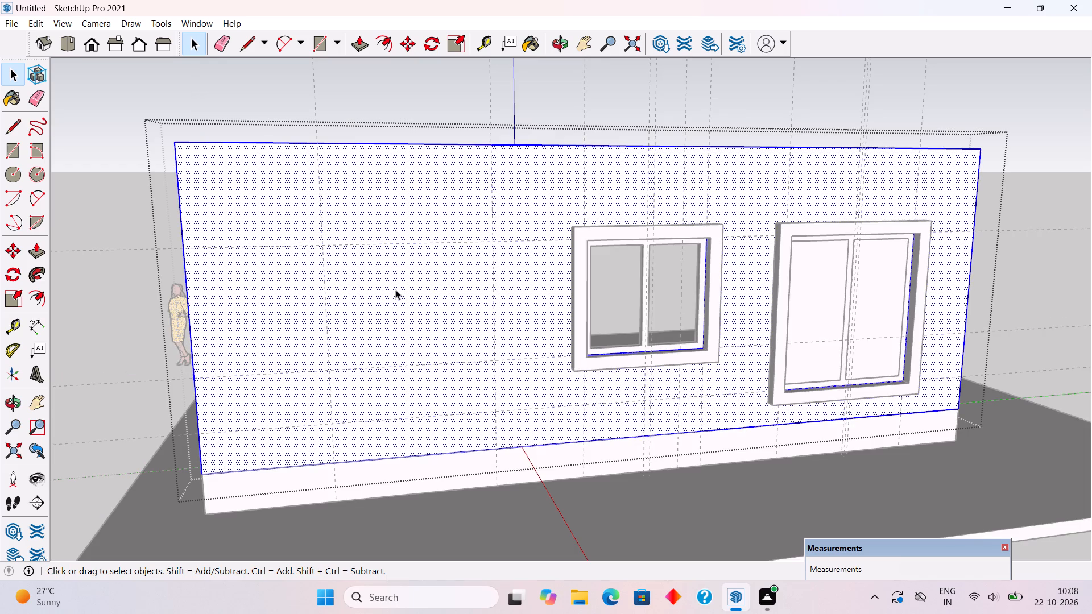
key(r)
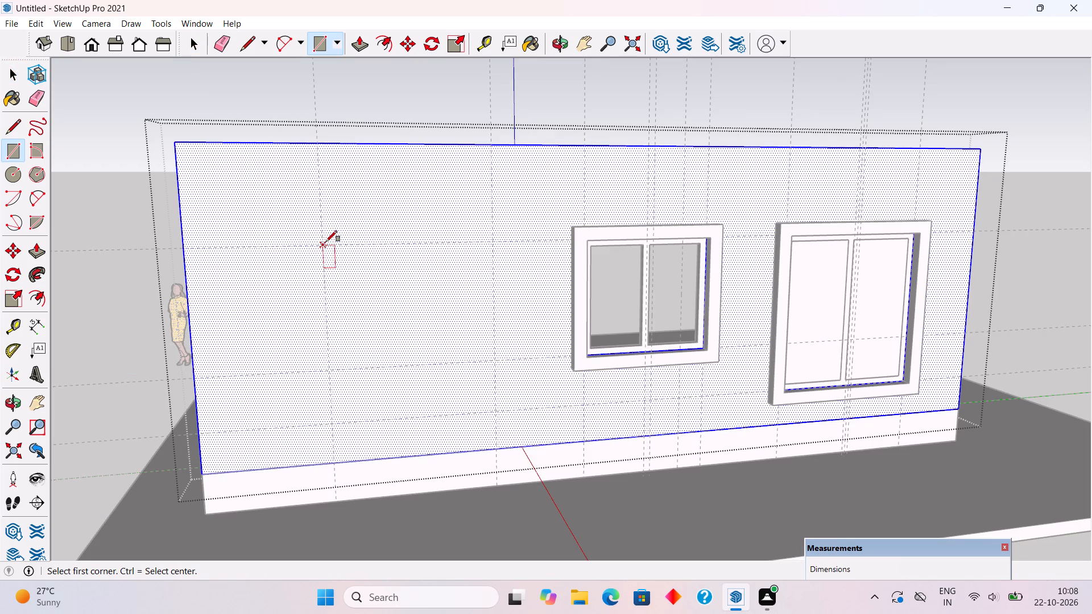
click(326, 242)
click(498, 412)
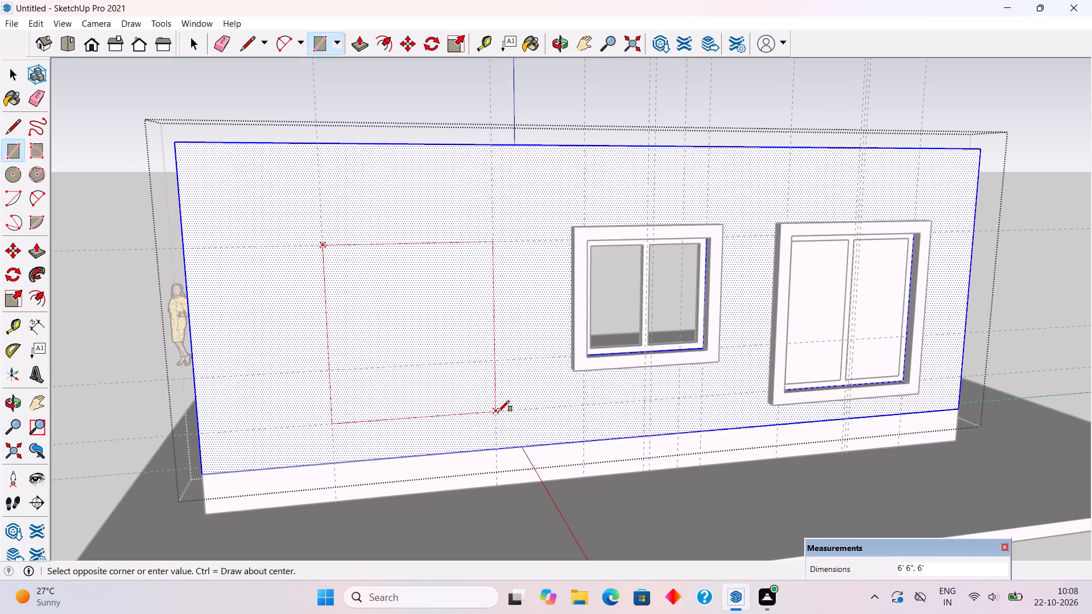
key(p)
drag(437, 404, 442, 283)
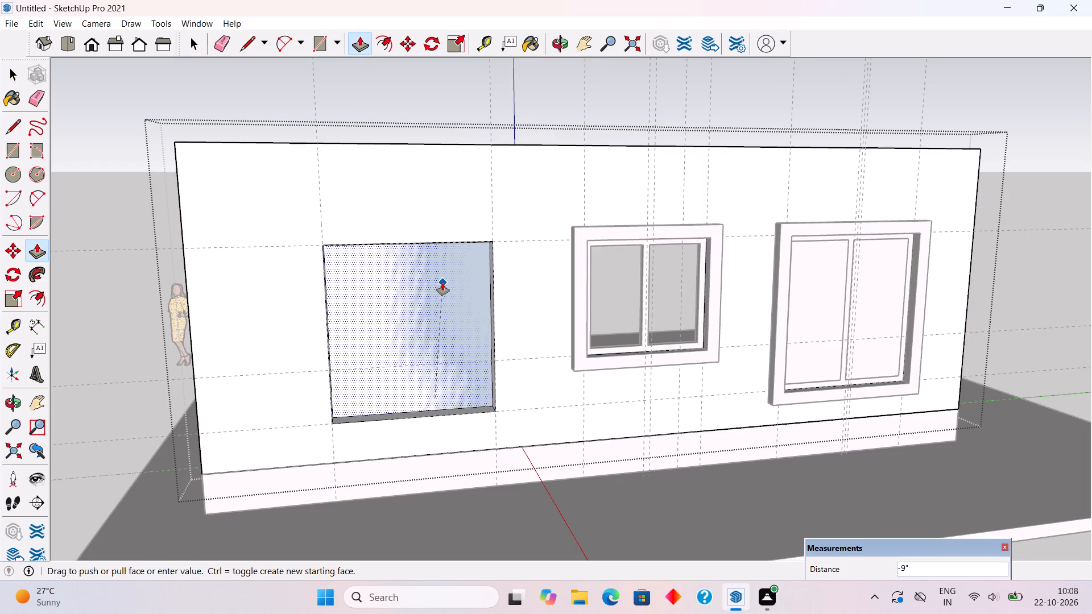
key(space)
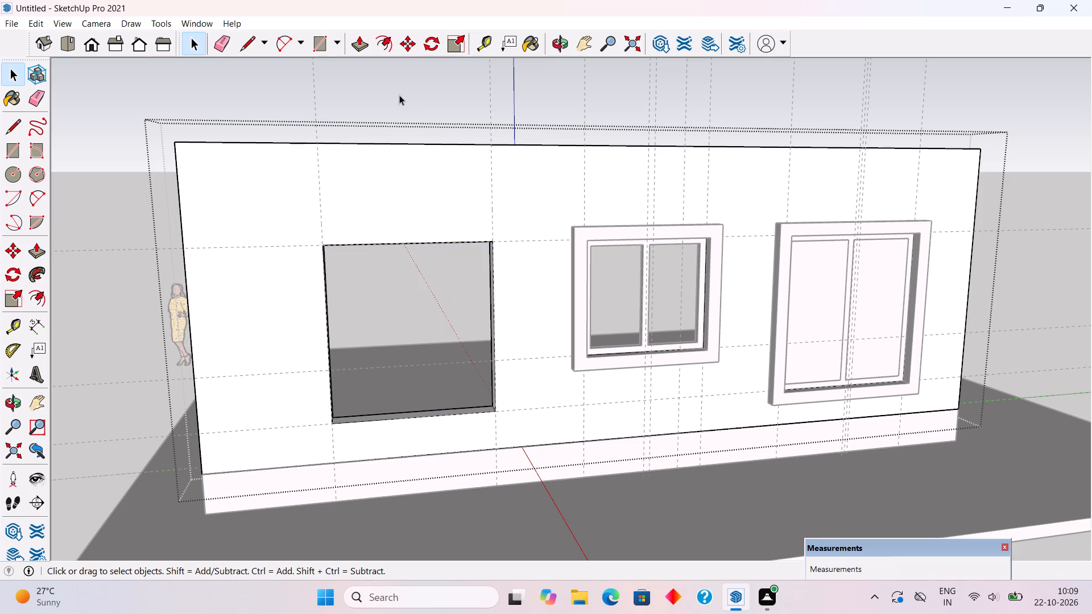
Draw a rectangle over the third window opening between its opposite corners to cover it with a face.
click(398, 92)
middle_drag(337, 346, 371, 338)
key(r)
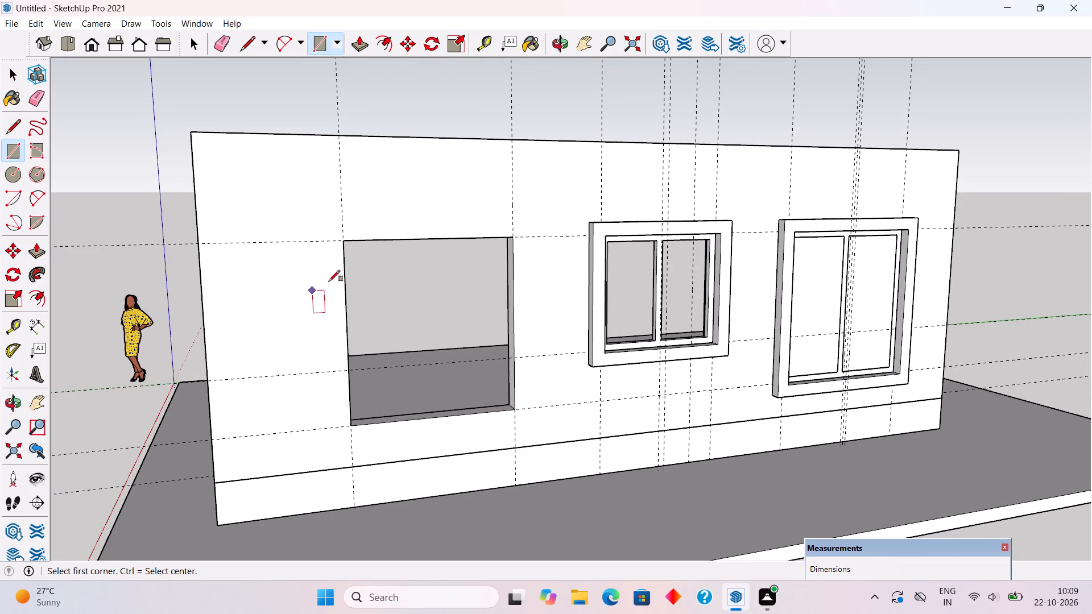
click(342, 244)
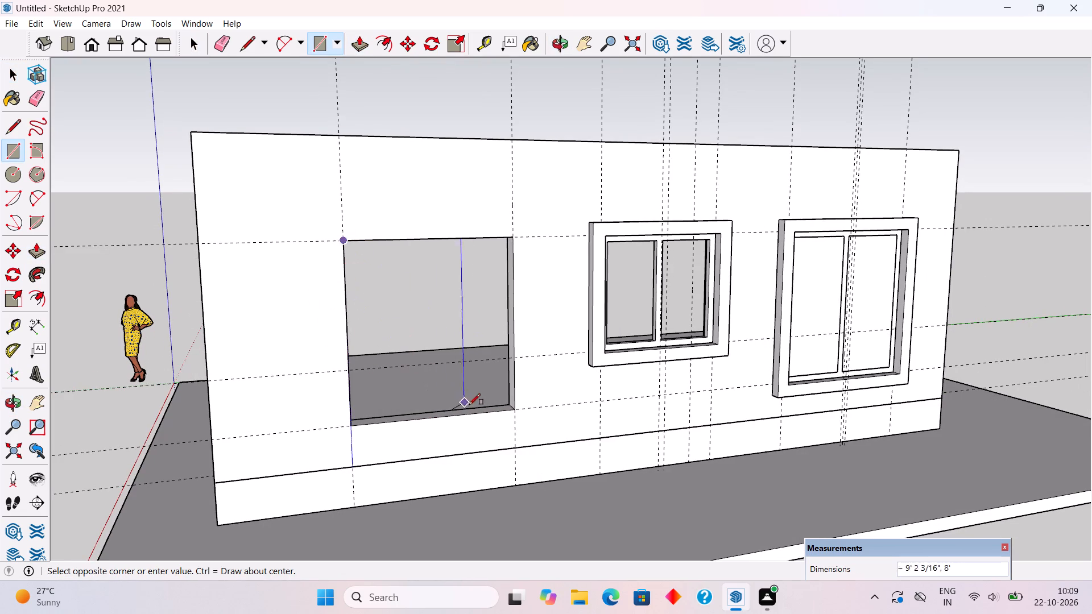
click(516, 412)
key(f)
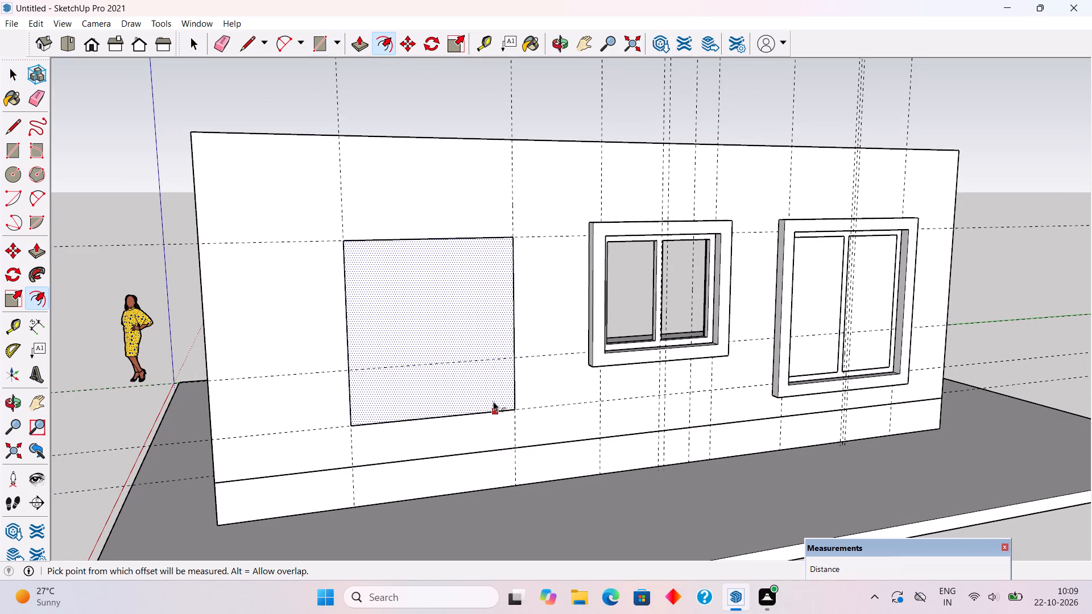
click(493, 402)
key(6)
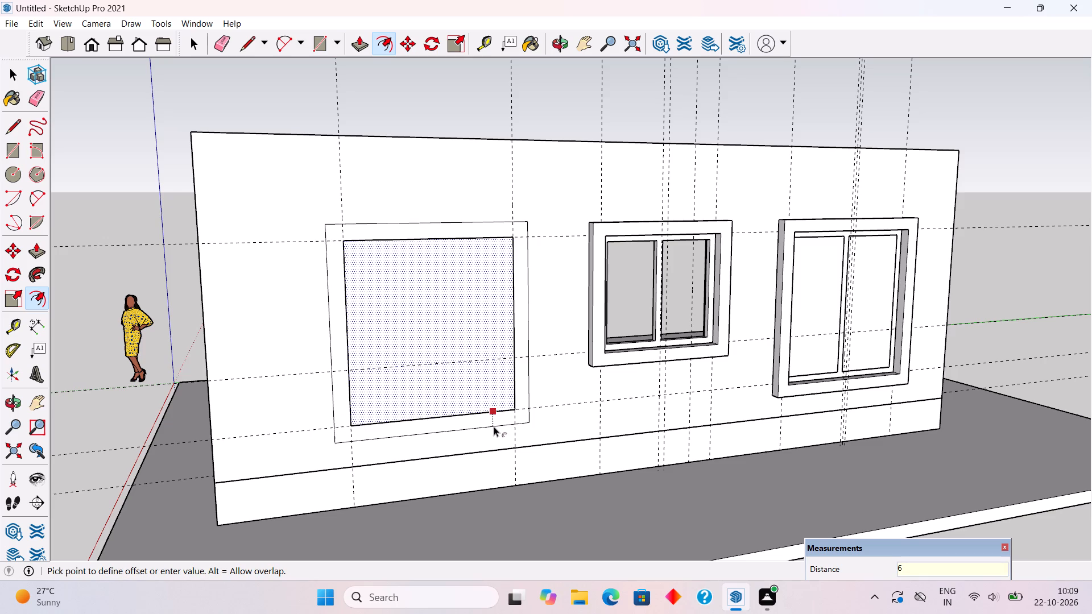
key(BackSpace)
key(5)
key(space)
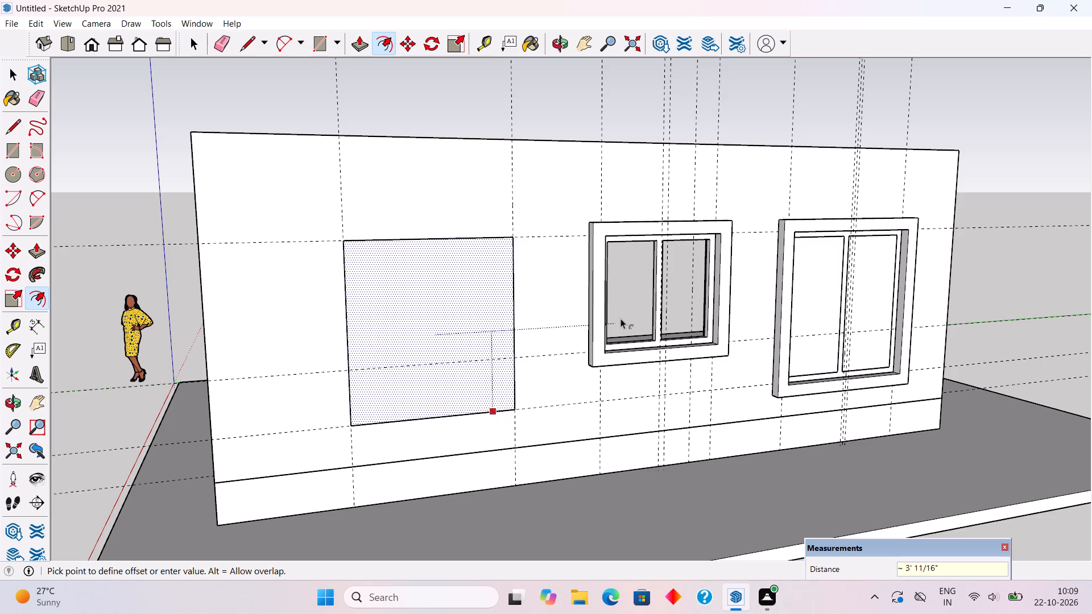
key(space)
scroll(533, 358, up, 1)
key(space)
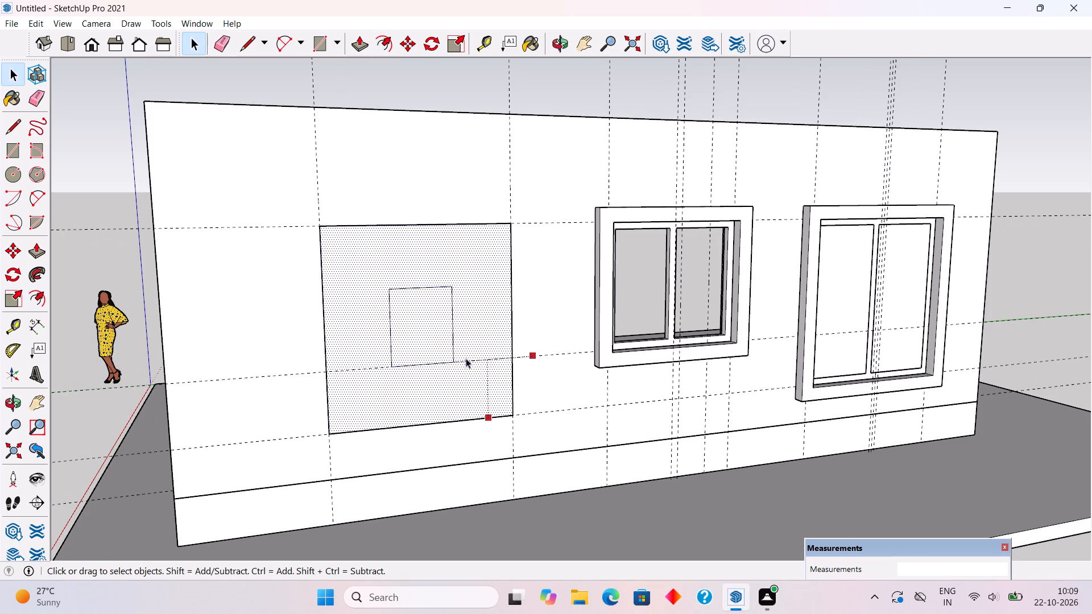
Measure the width of the outer frame on the middle window.
click(436, 356)
key(t)
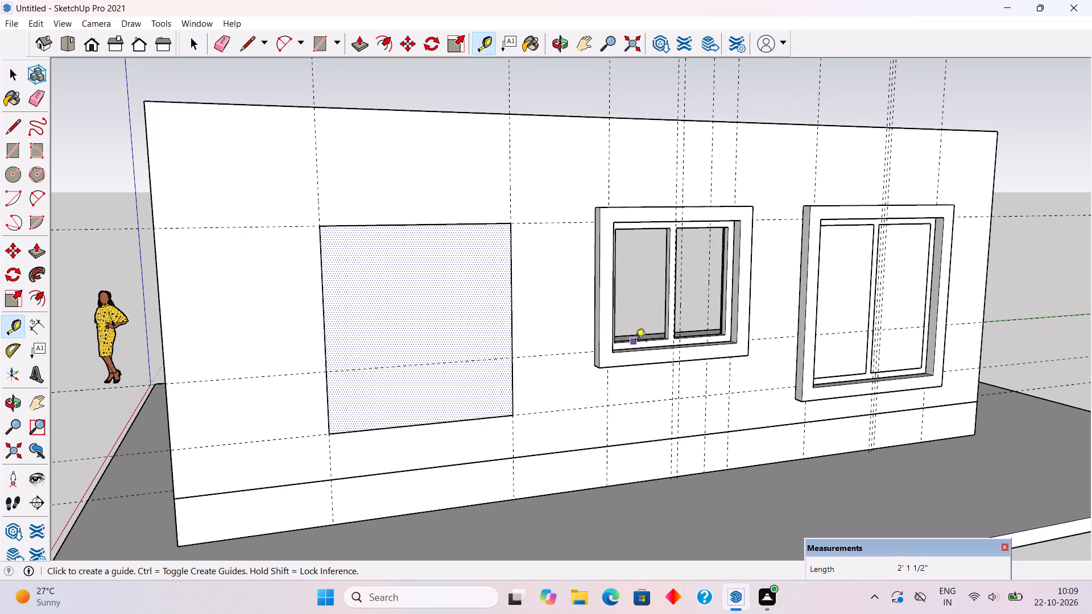
scroll(593, 318, up, 5)
click(601, 309)
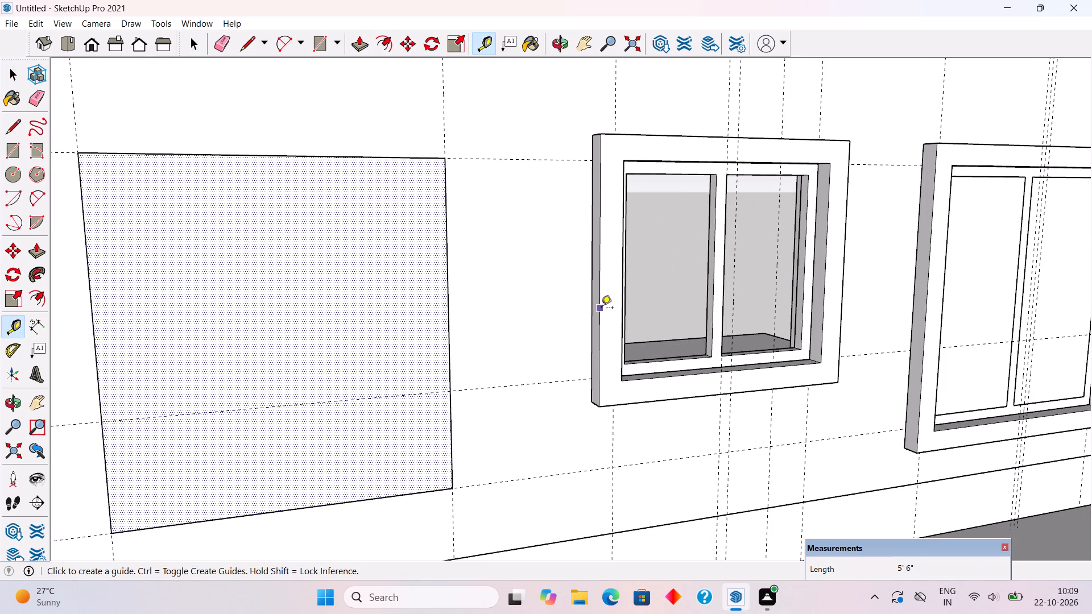
key(space)
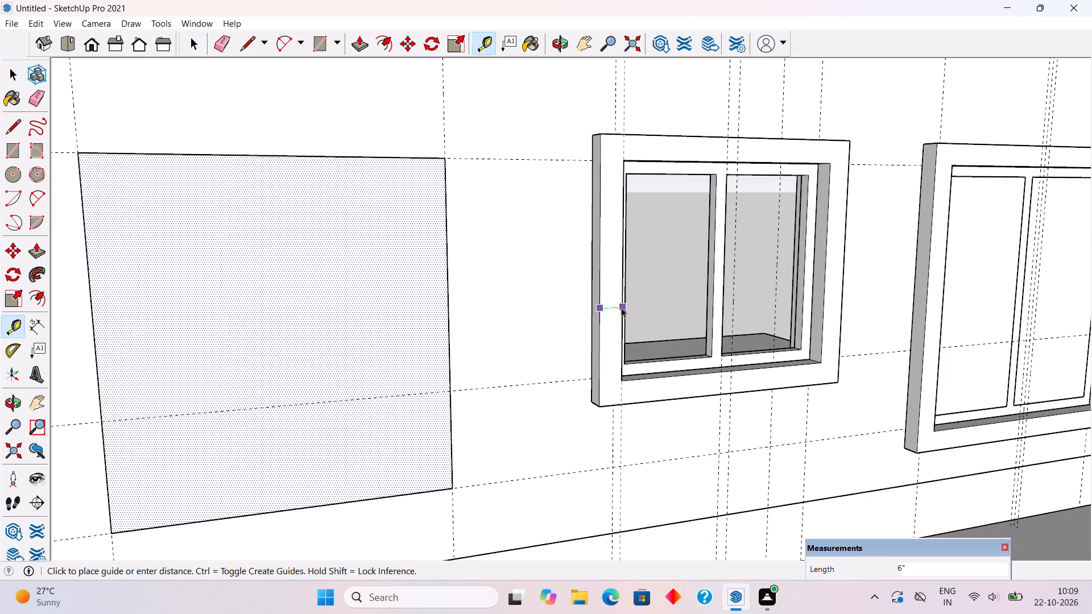
Offset the third opening's rectangle outward by 6" and delete the inner face to leave a frame outline.
scroll(489, 318, down, 5)
scroll(438, 367, down, 2)
key(f)
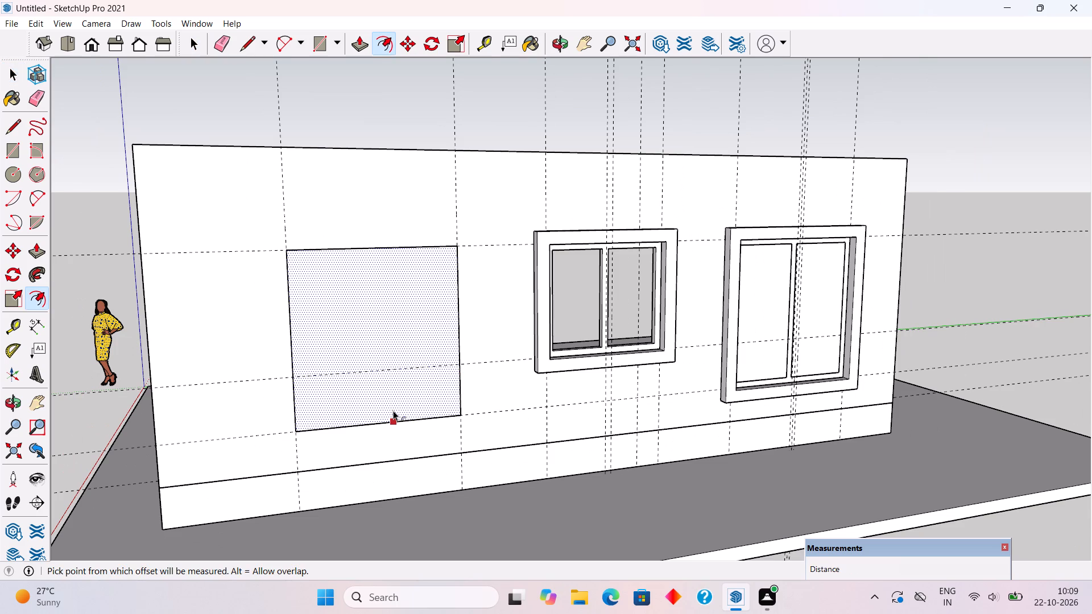
click(393, 410)
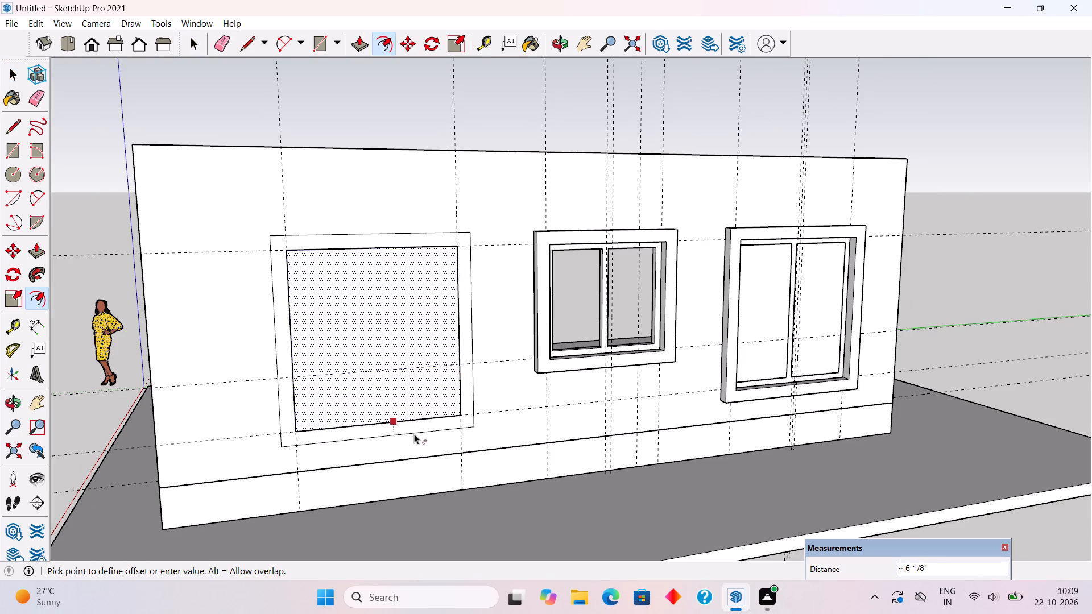
text(6")
key(Return)
key(space)
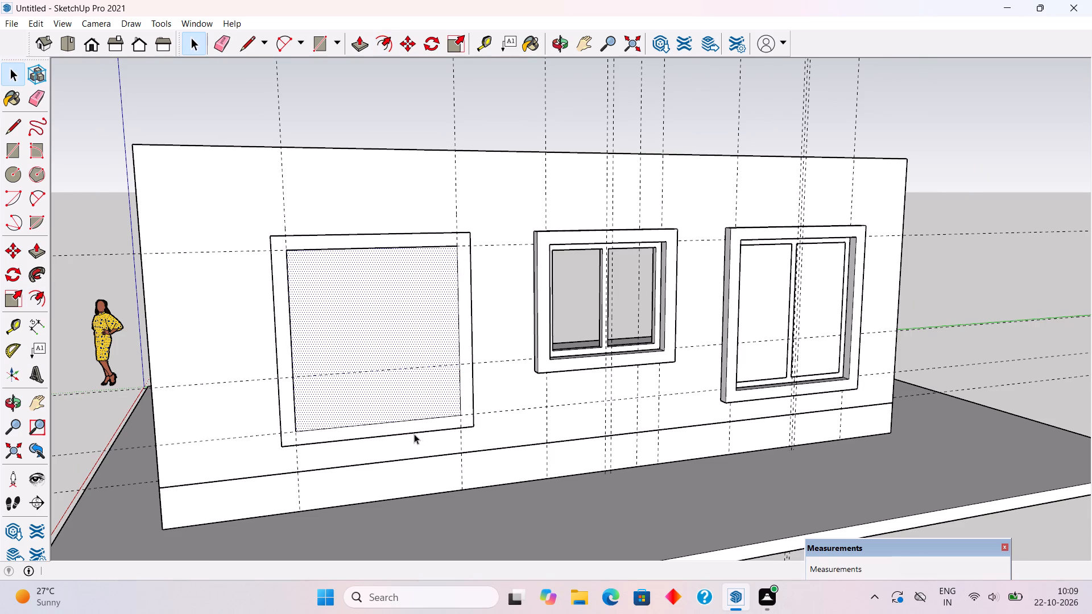
click(411, 381)
key(Delete)
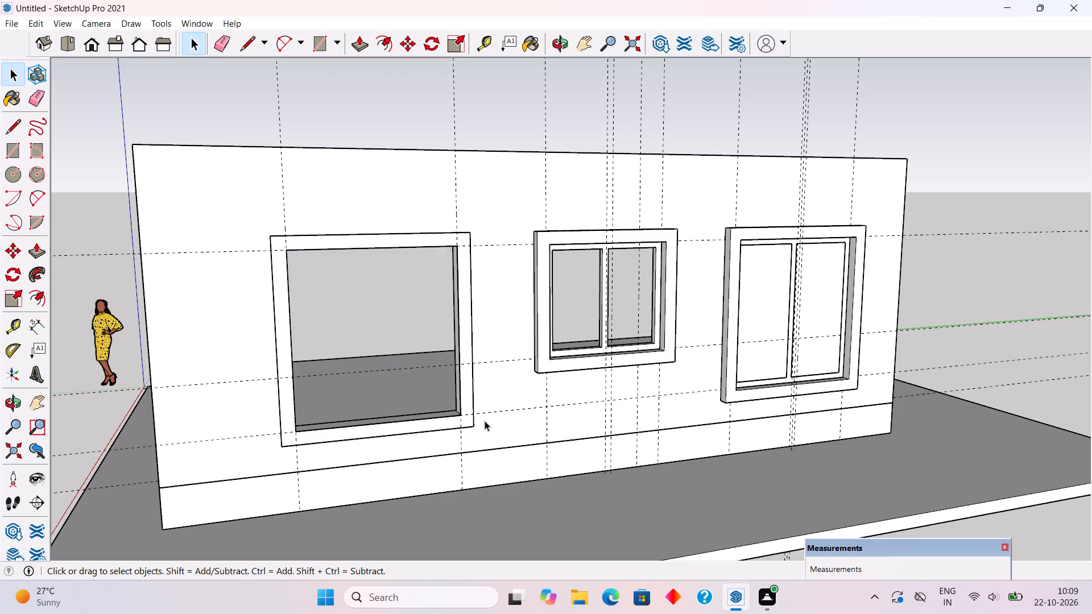
Pull the third window's frame face out 5" from the wall, referencing the middle window's frame.
key(p)
click(469, 390)
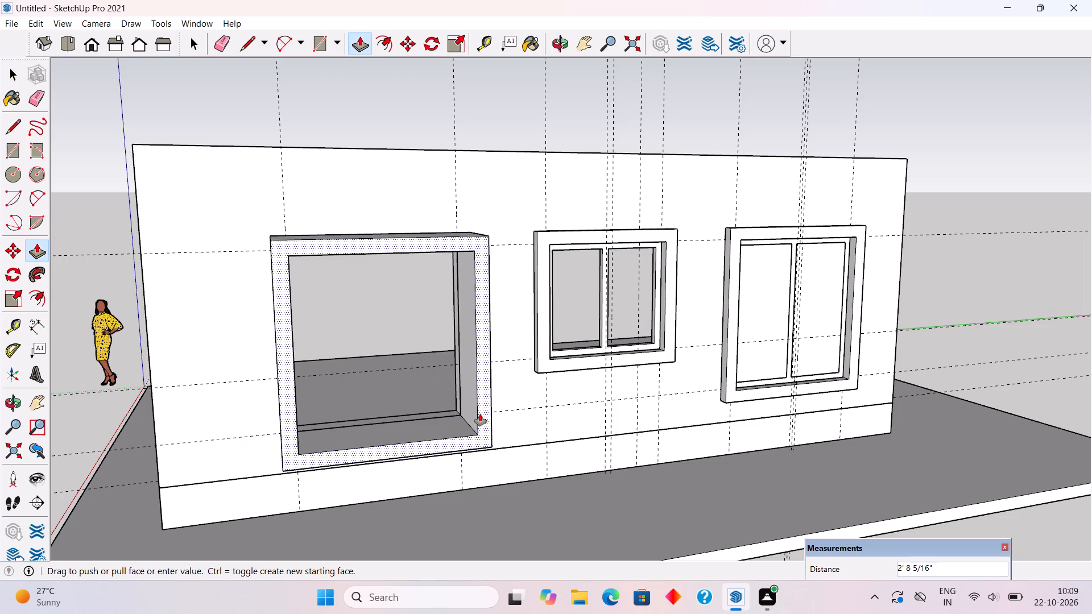
click(537, 360)
key(space)
Select all the connected geometry of the third window's outer frame and make it a group.
triple_click(453, 428)
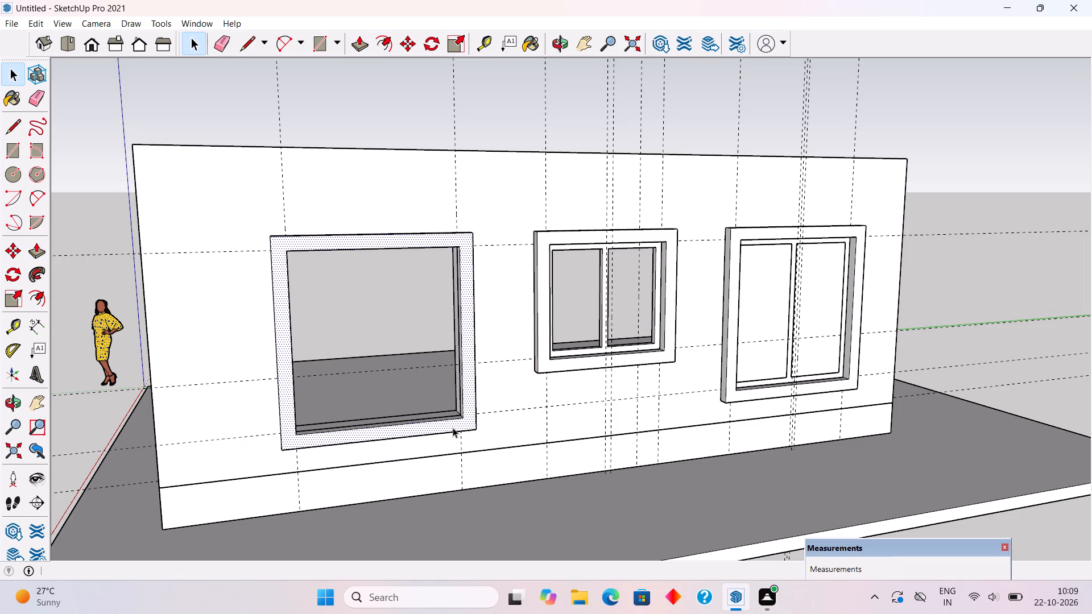
right_click(453, 427)
click(559, 329)
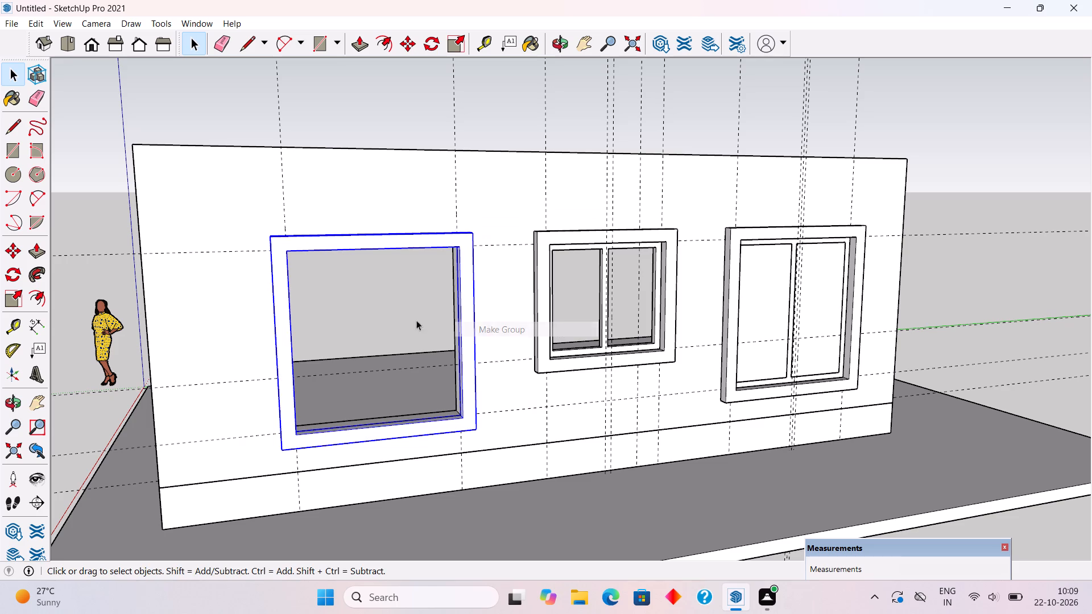
click(398, 304)
Draw a 6' 6" by 6' rectangle filling the inside of the third window's outer frame.
scroll(400, 312, down, 5)
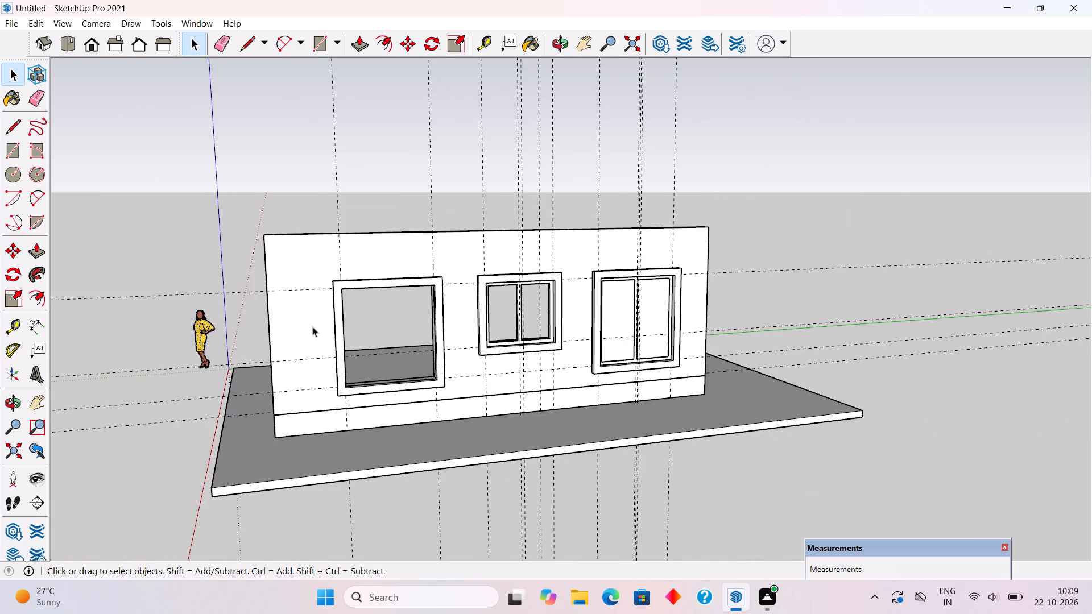
scroll(311, 329, up, 4)
scroll(346, 289, up, 1)
key(r)
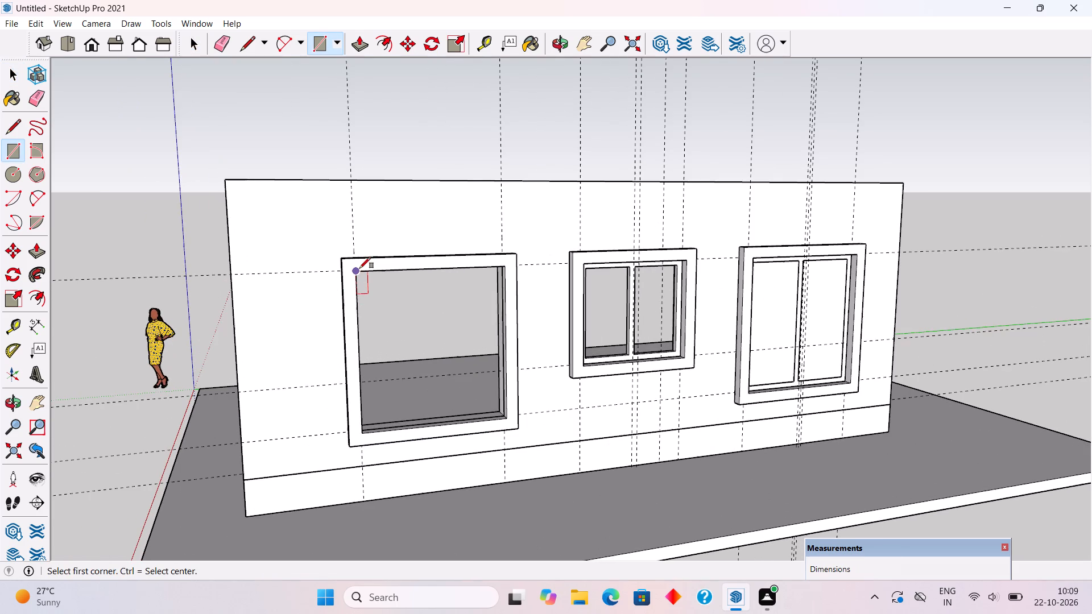
click(359, 268)
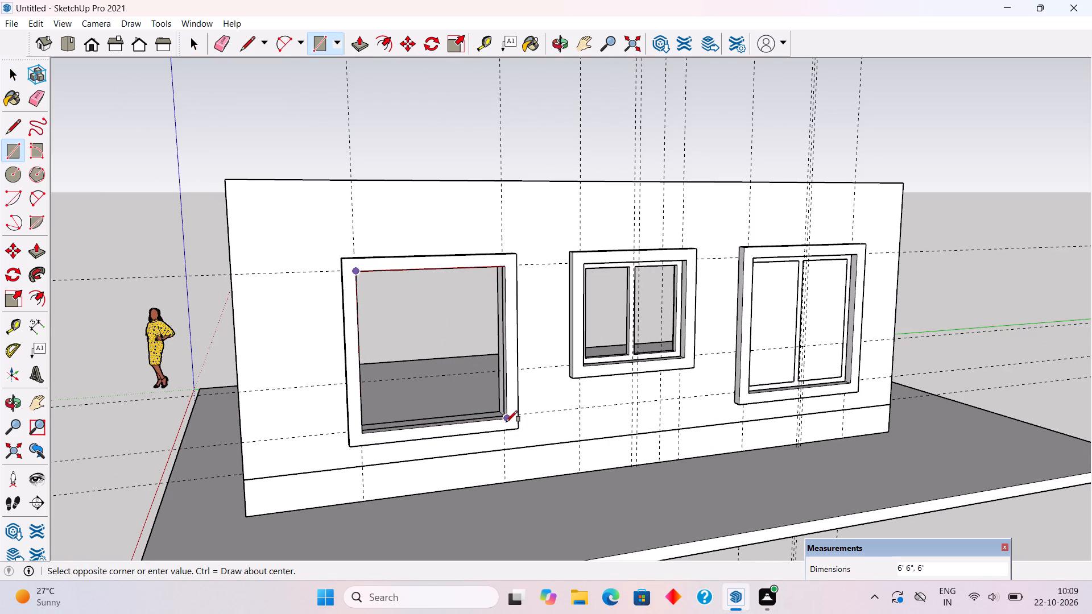
click(506, 422)
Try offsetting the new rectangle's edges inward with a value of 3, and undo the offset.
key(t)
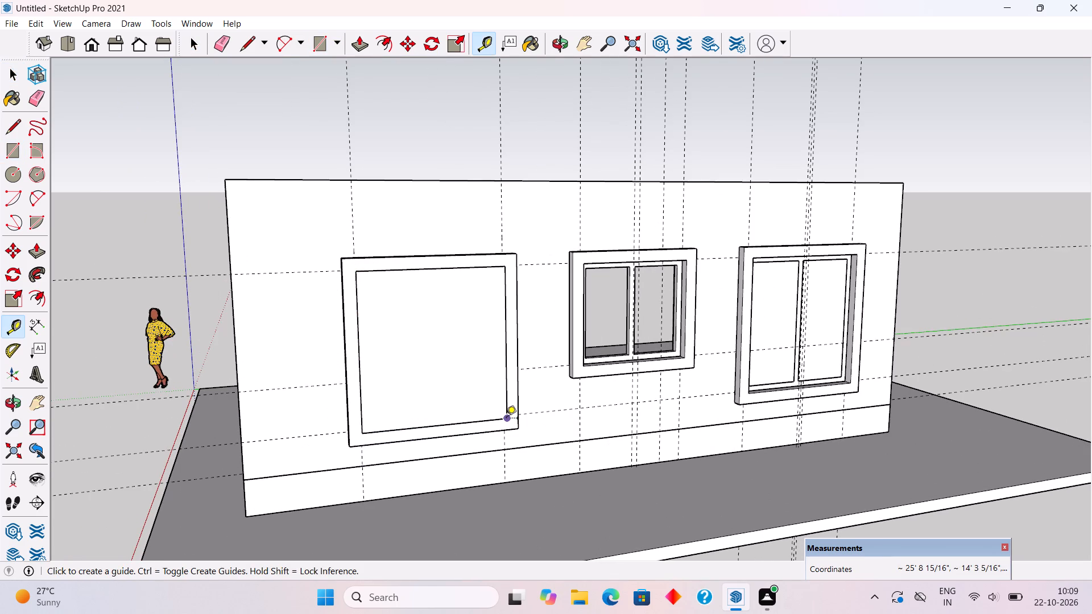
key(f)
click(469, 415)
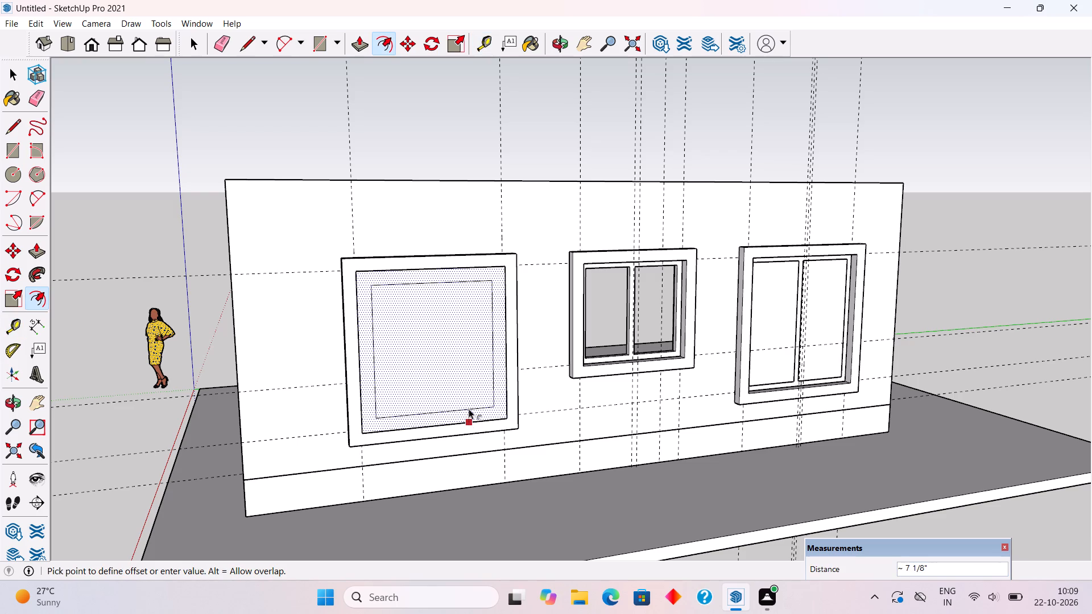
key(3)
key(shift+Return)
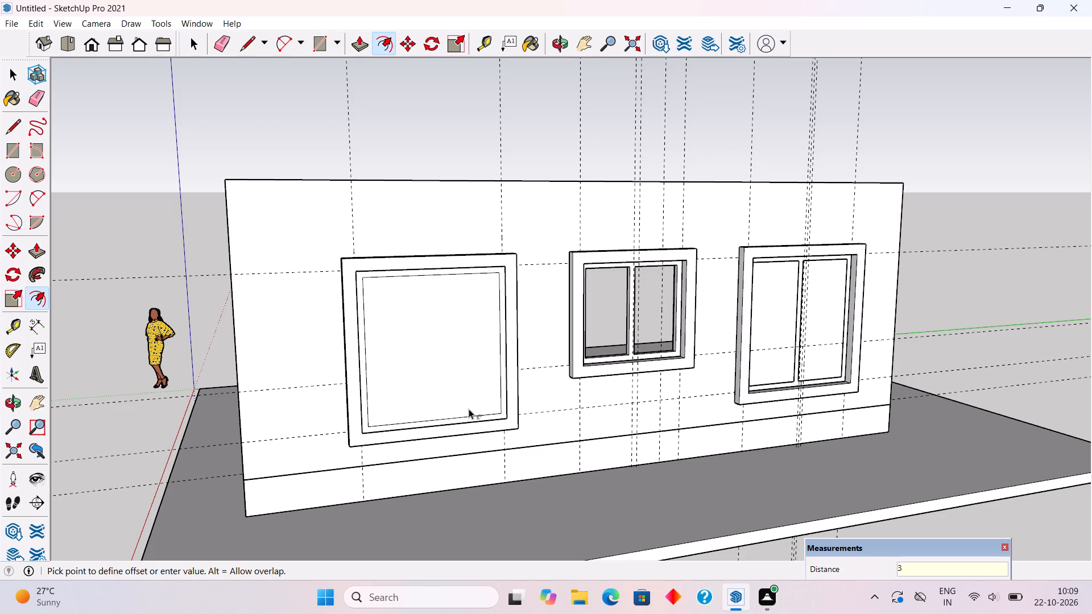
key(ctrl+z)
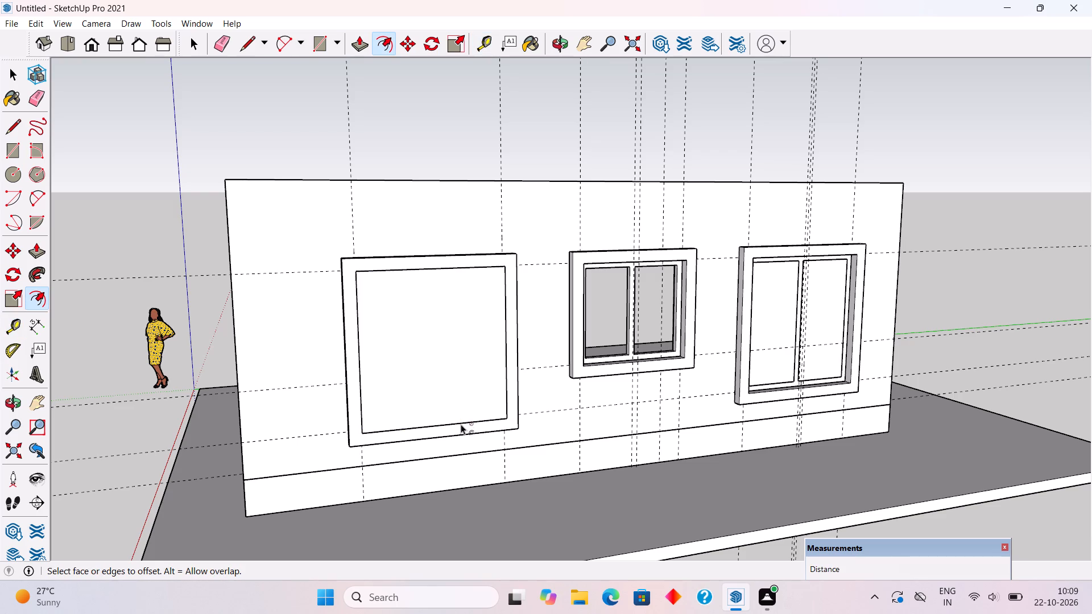
Offset the rectangle inside the third window's frame inward by 3".
click(462, 414)
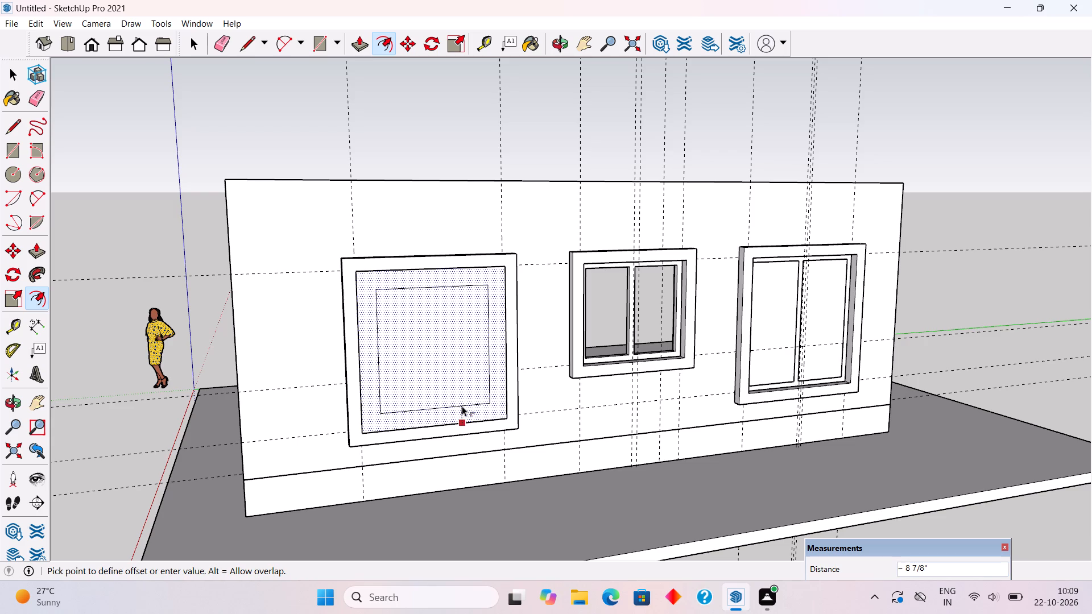
text(3")
key(Return)
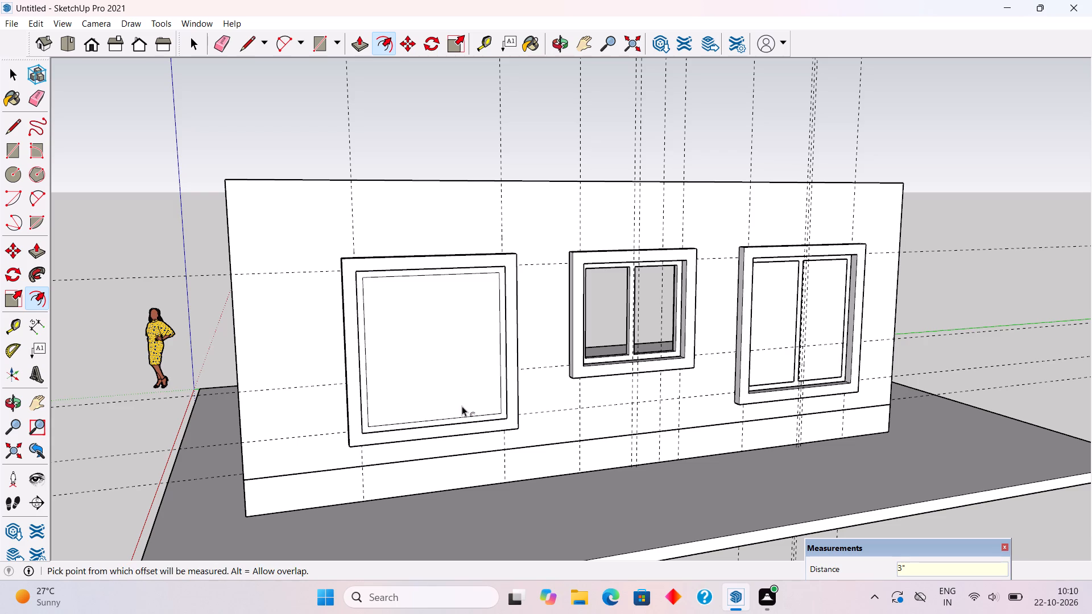
Place a vertical centre guide 2' 9" from the side edge of the third window's inner outline.
key(t)
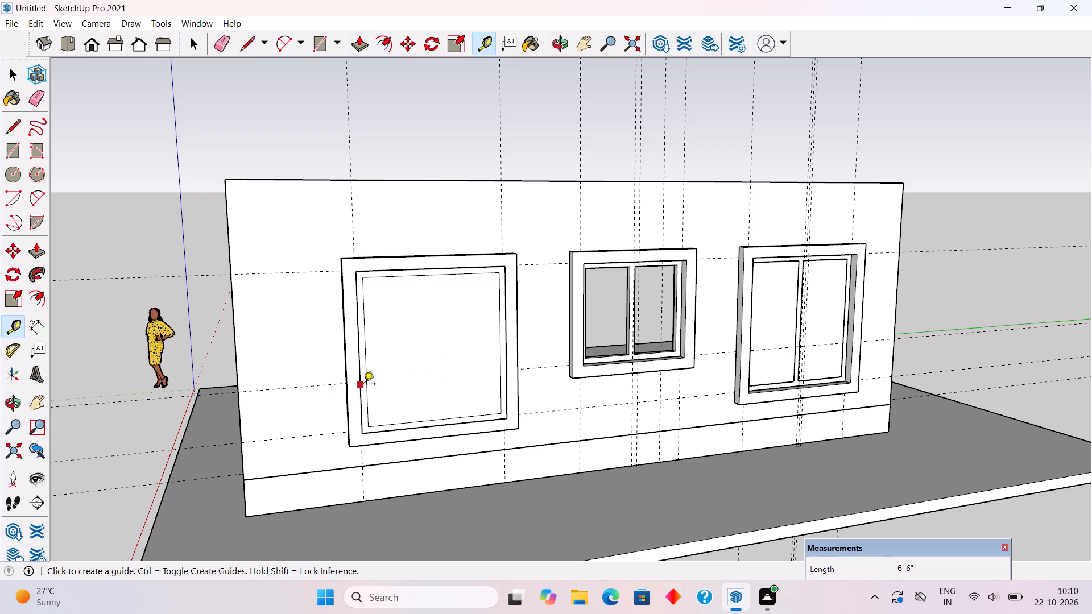
click(370, 375)
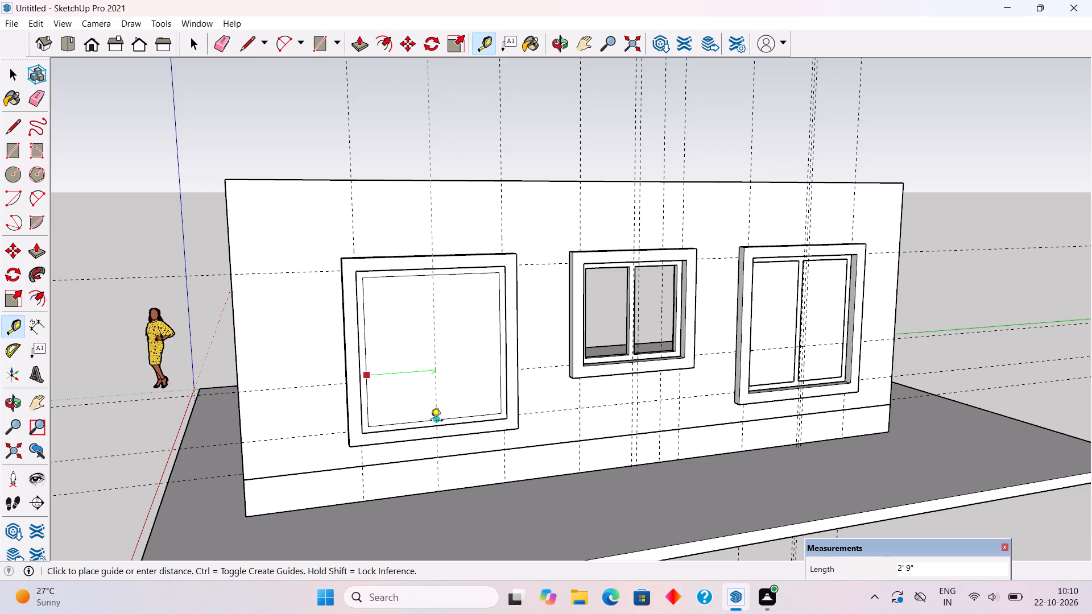
click(431, 421)
Place vertical guides 1.5" to either side of the third window's centre guide for the middle bar.
click(437, 385)
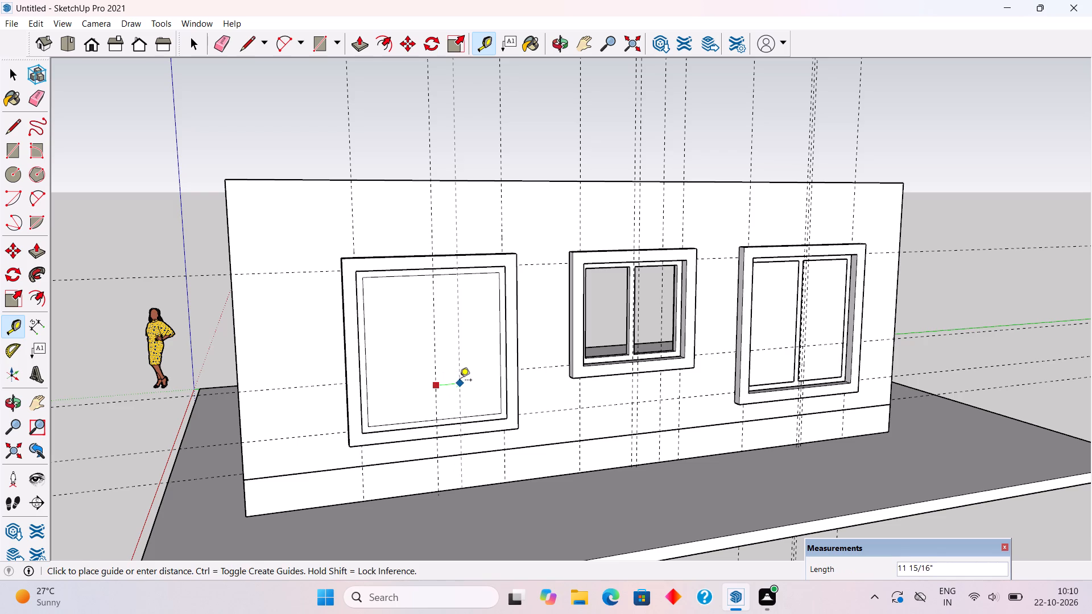
text(1.5")
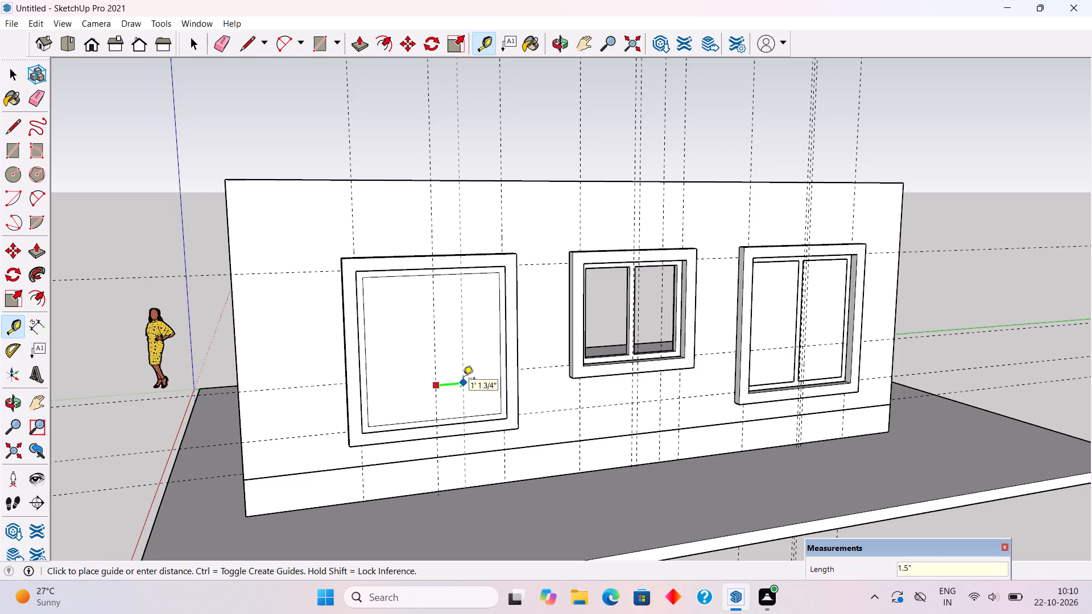
key(Return)
scroll(433, 358, up, 1)
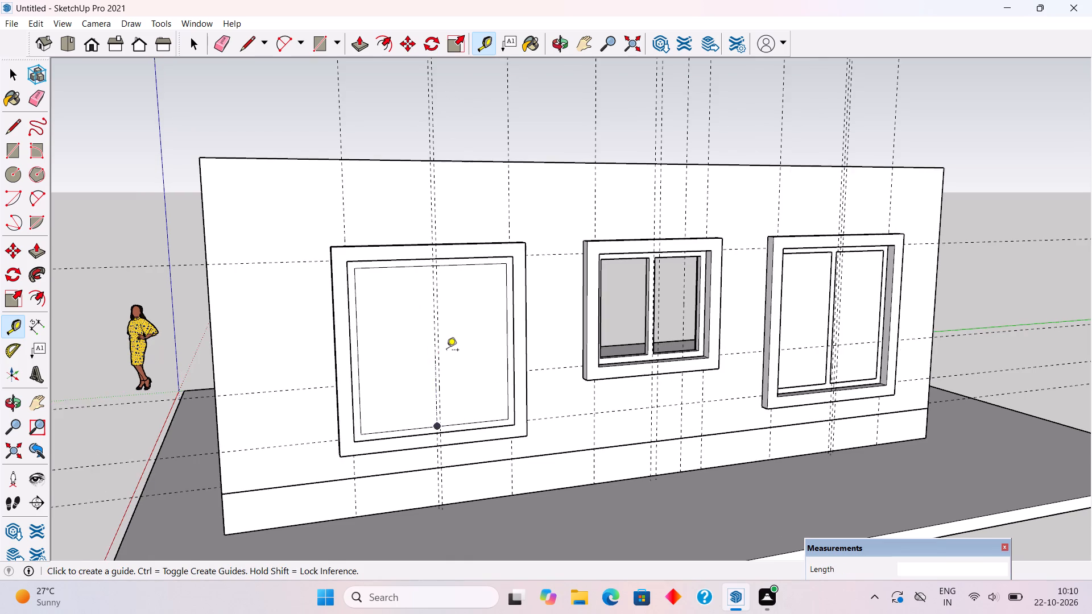
scroll(446, 351, up, 3)
click(432, 331)
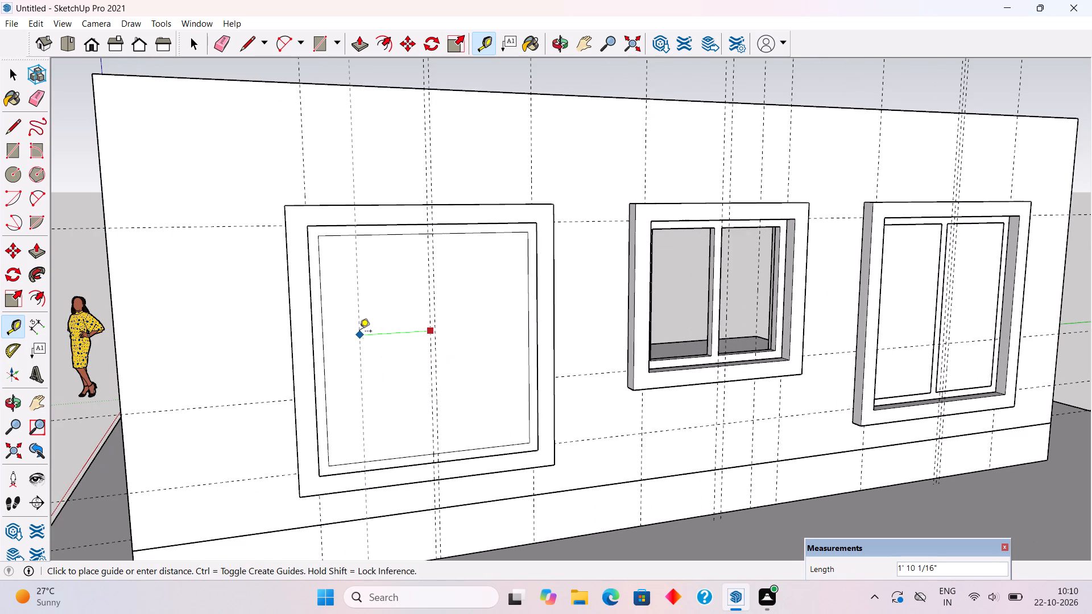
text(1.)
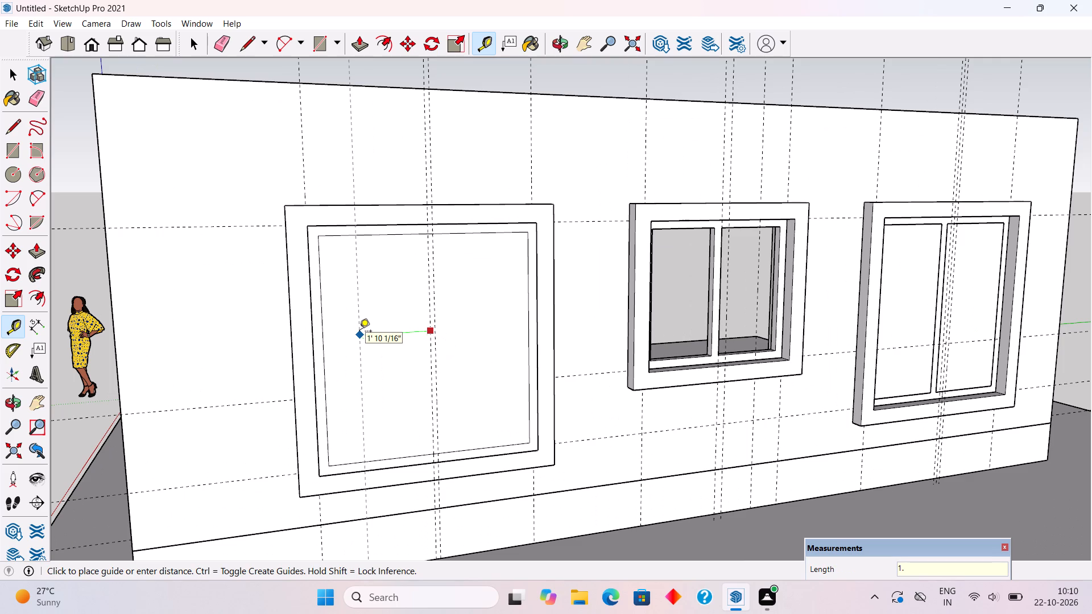
text(5")
key(Return)
Draw two 6' vertical lines along the third window's middle-bar guides and erase the short edges between their ends.
key(l)
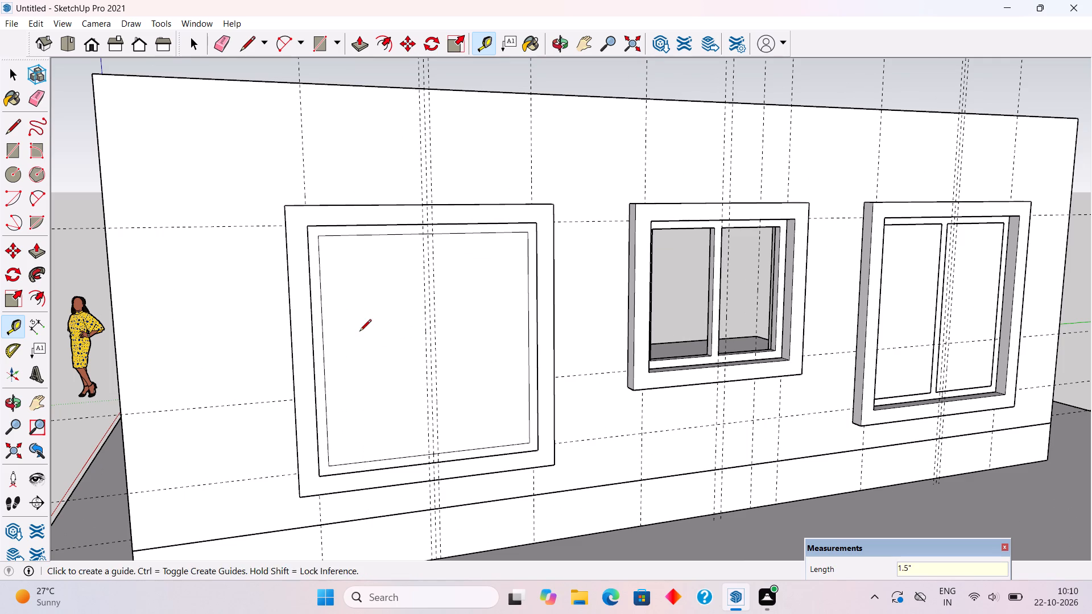
click(421, 238)
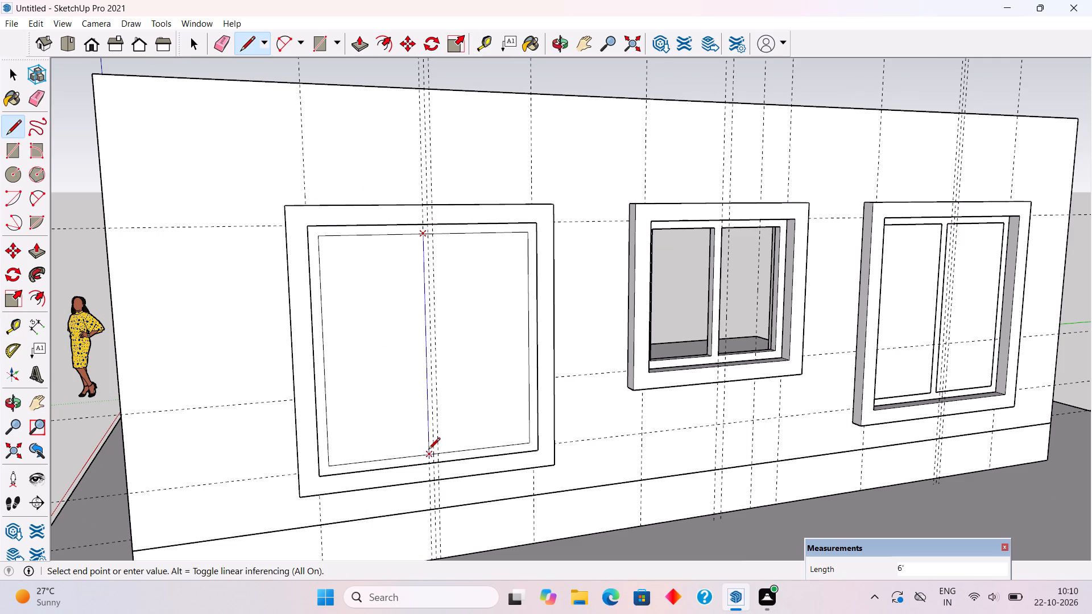
click(429, 455)
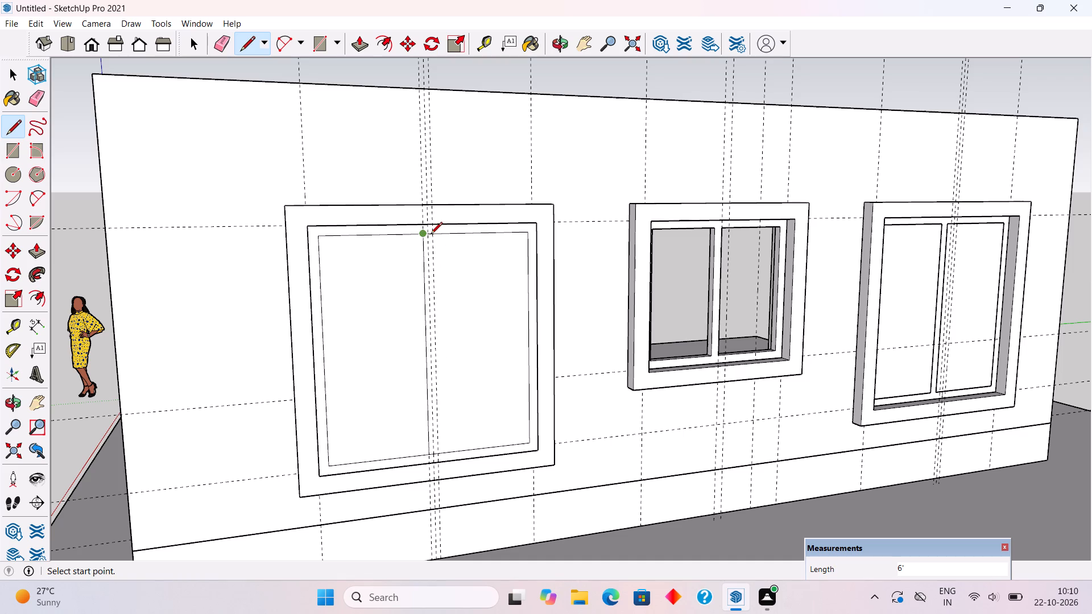
click(432, 234)
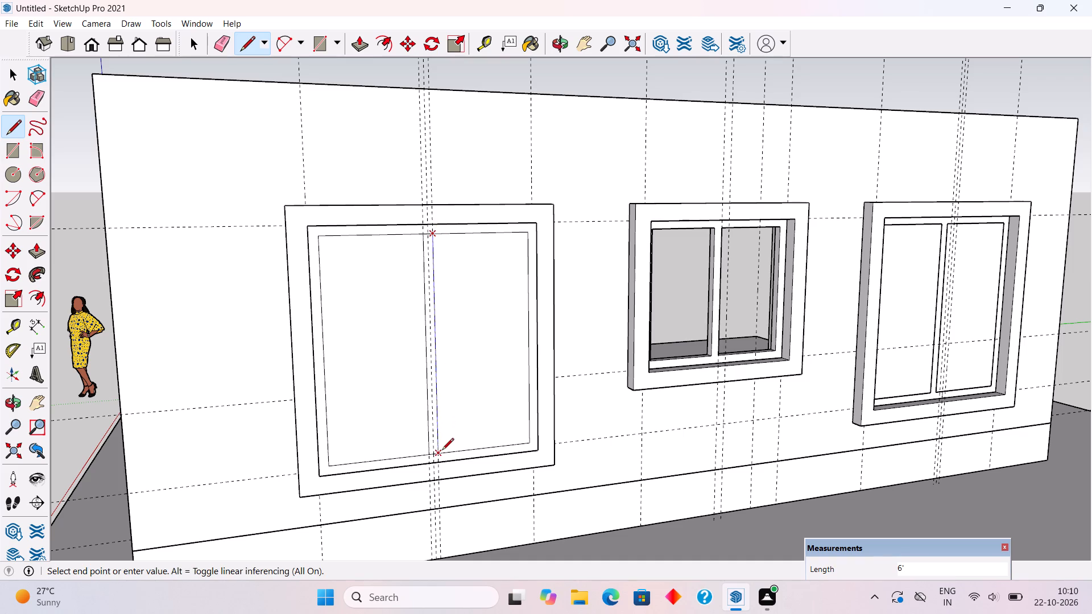
click(441, 453)
key(e)
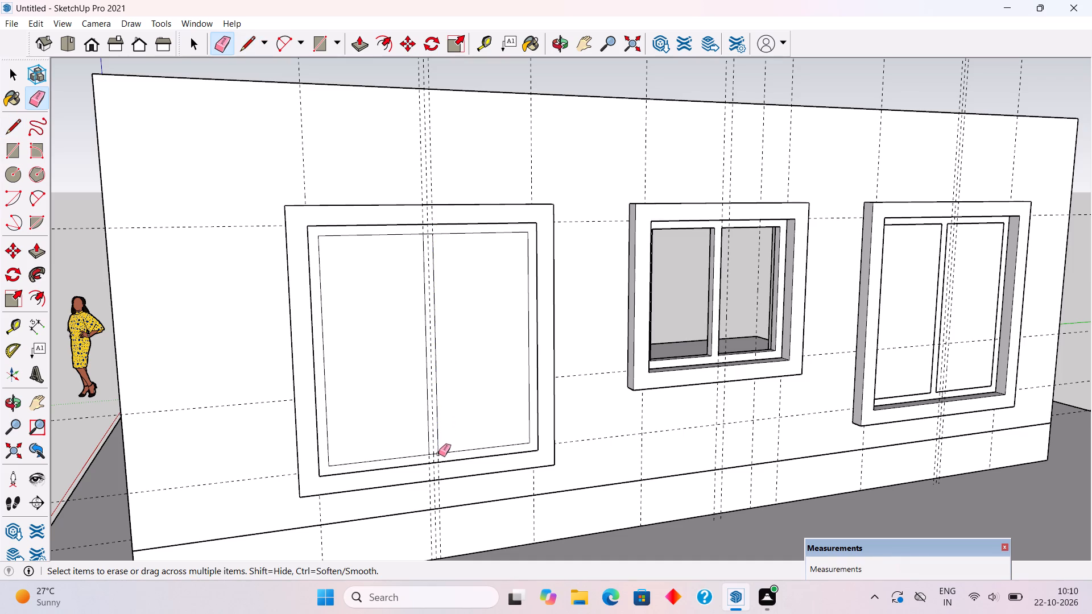
click(435, 454)
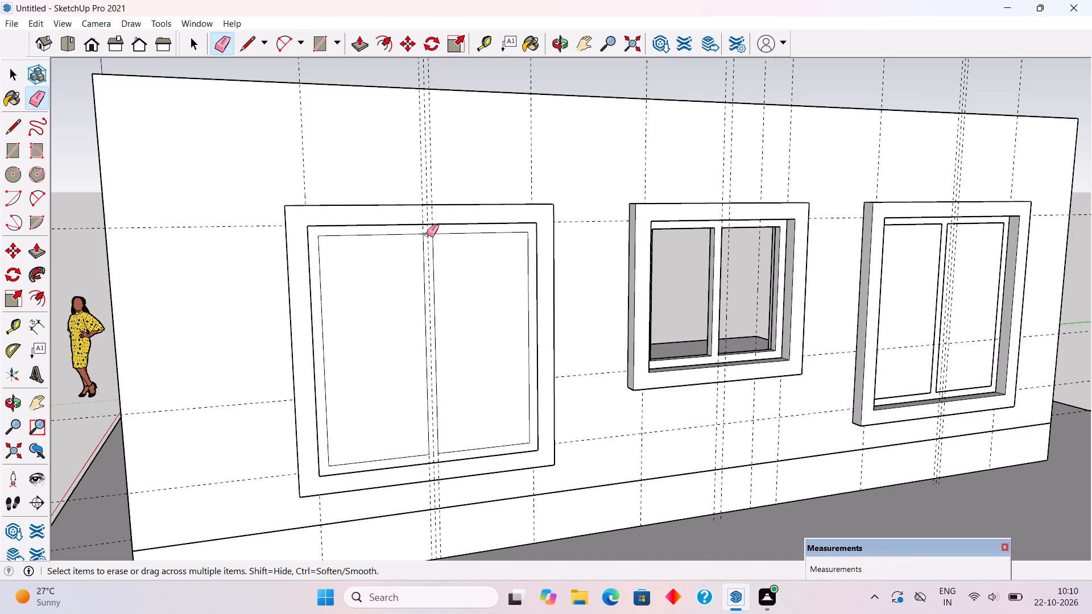
click(427, 234)
Delete the two pane faces on either side of the third window's middle bar.
key(space)
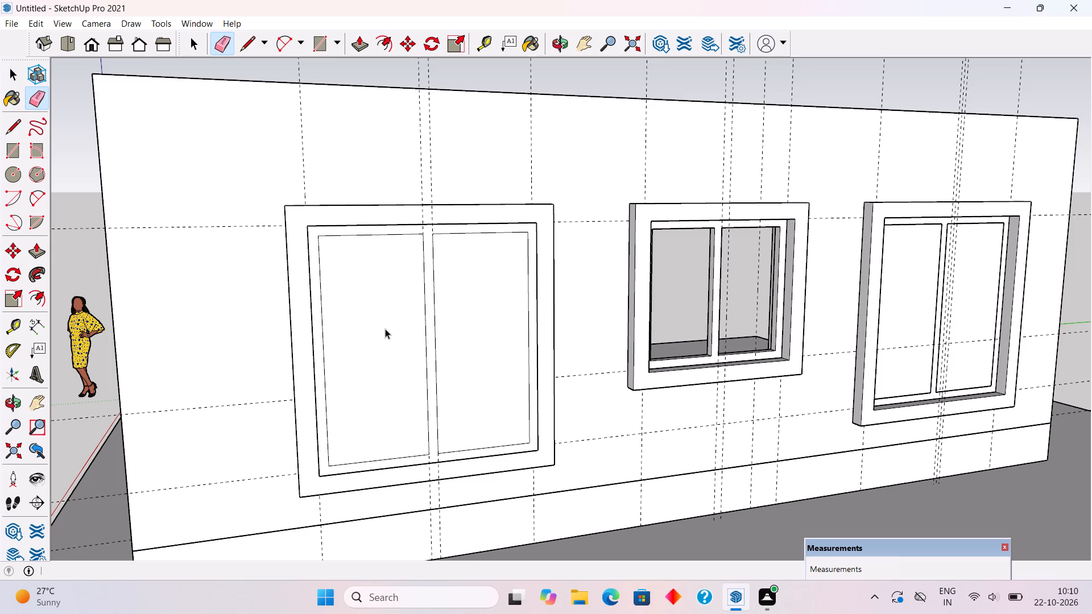
click(385, 329)
key(Delete)
click(490, 341)
key(Delete)
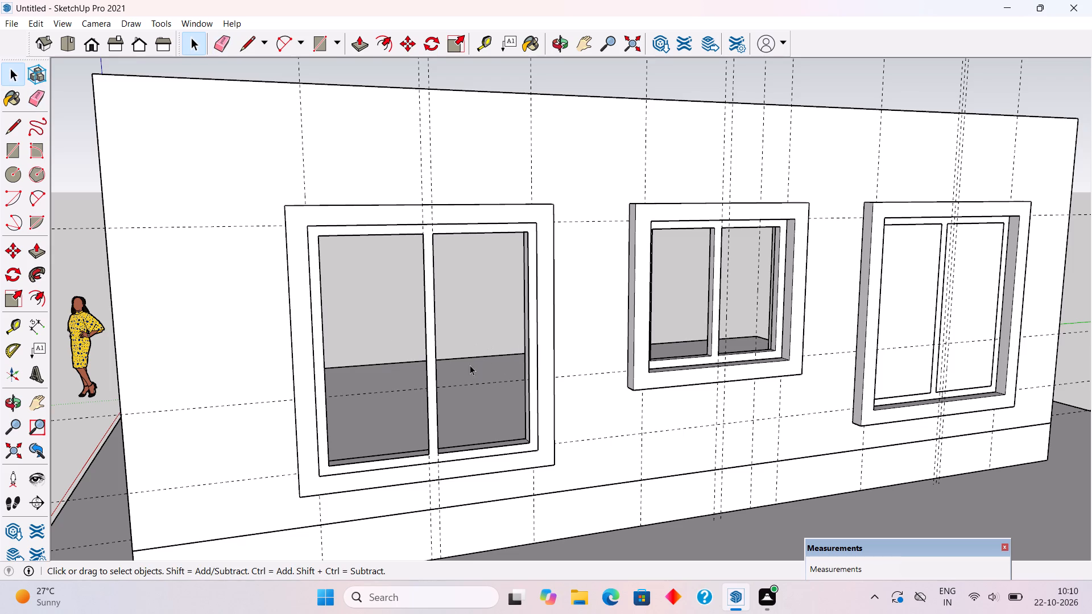
Push/Pull the third window's inner frame and middle bar by 3".
key(p)
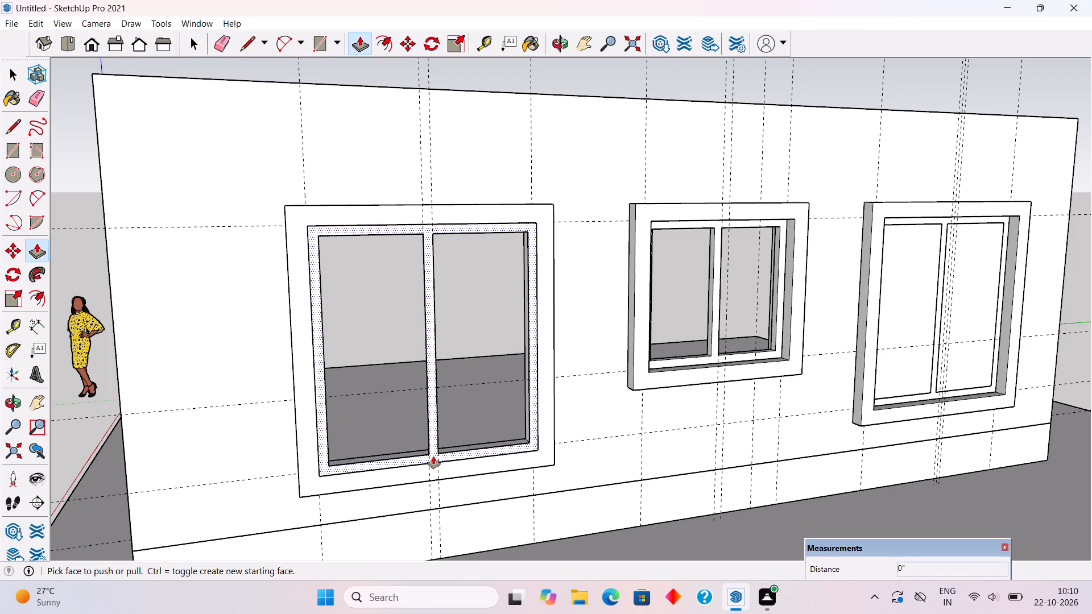
click(433, 457)
text(3")
key(Return)
Make the third window's inner frame and middle bar, with all connected geometry, a group.
key(space)
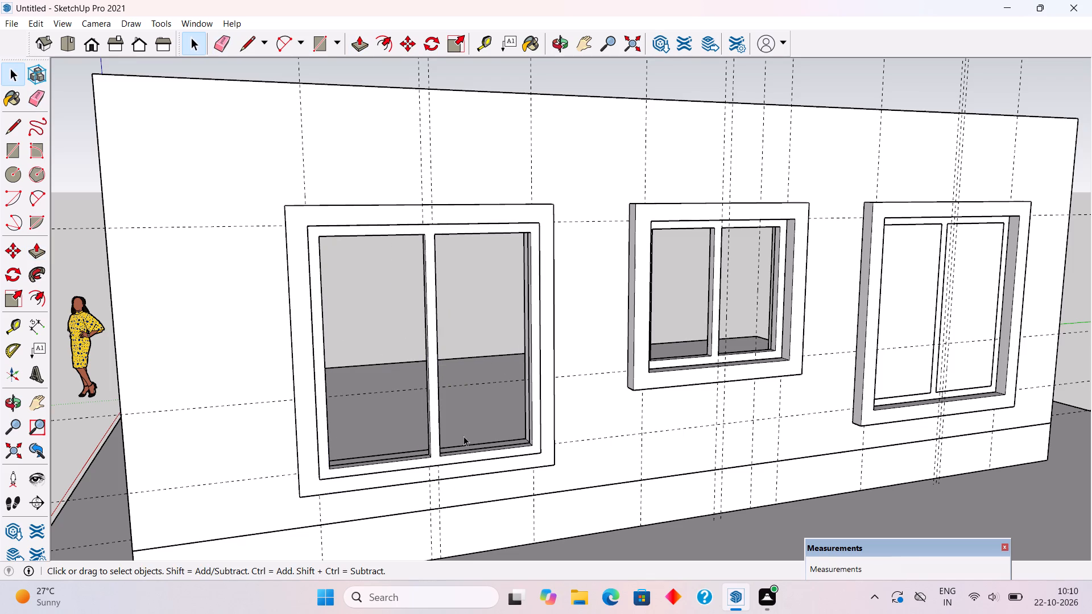
triple_click(433, 455)
right_click(433, 455)
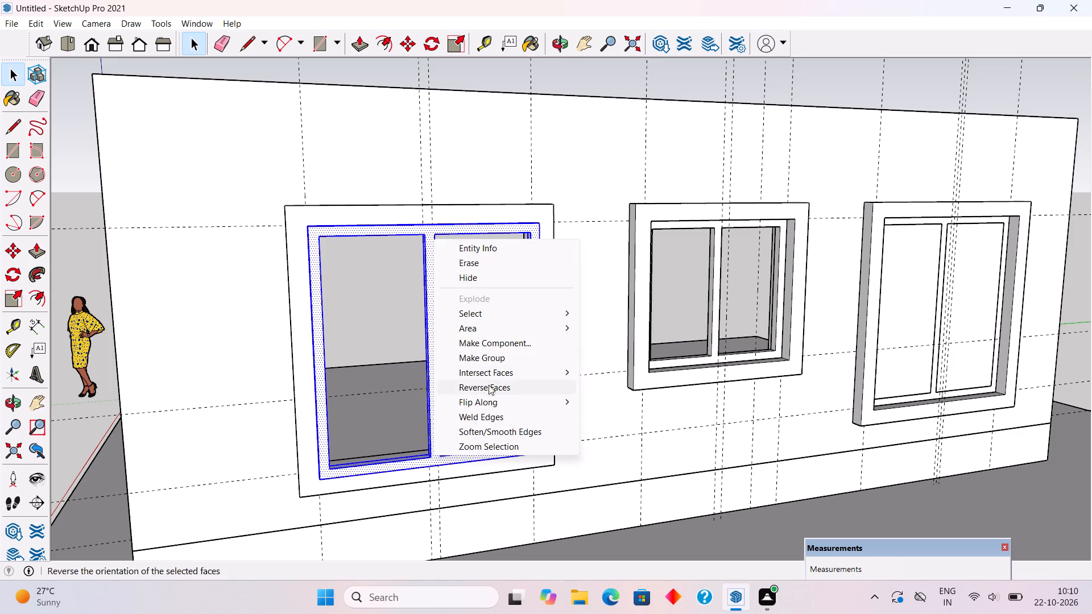
click(491, 355)
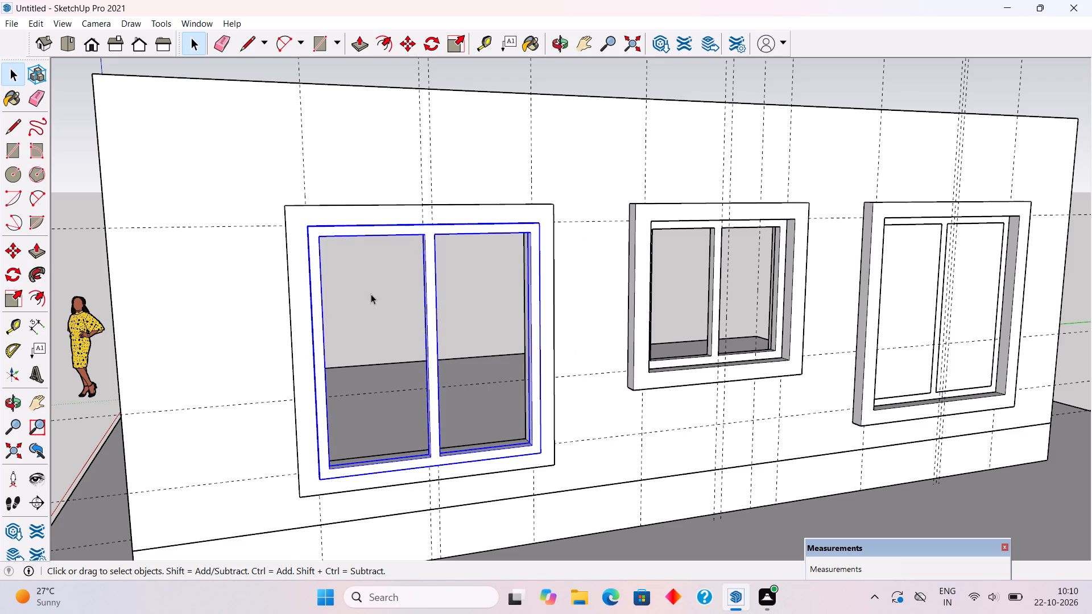
click(371, 294)
Move the third window's inner frame group 8" back into the wall opening, from its outer lower corner.
middle_drag(531, 462, 604, 476)
scroll(602, 471, up, 5)
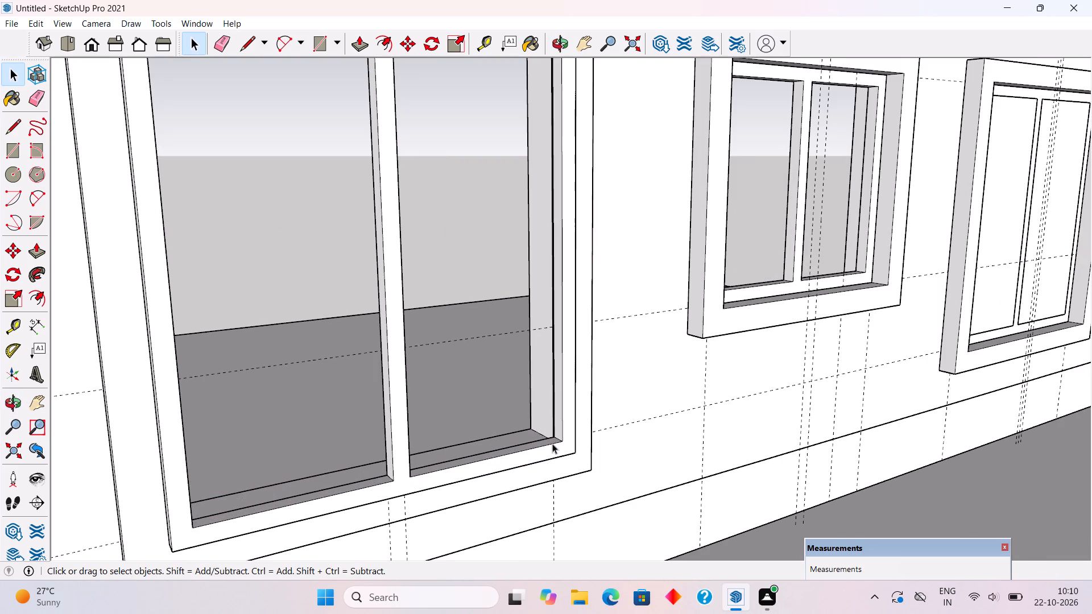
click(554, 450)
key(m)
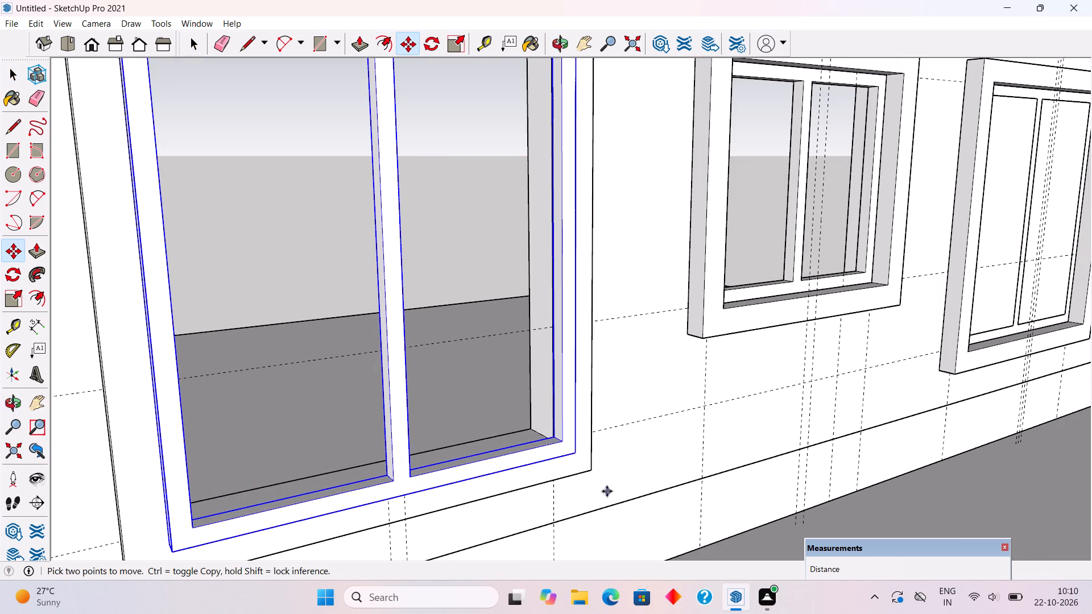
click(573, 454)
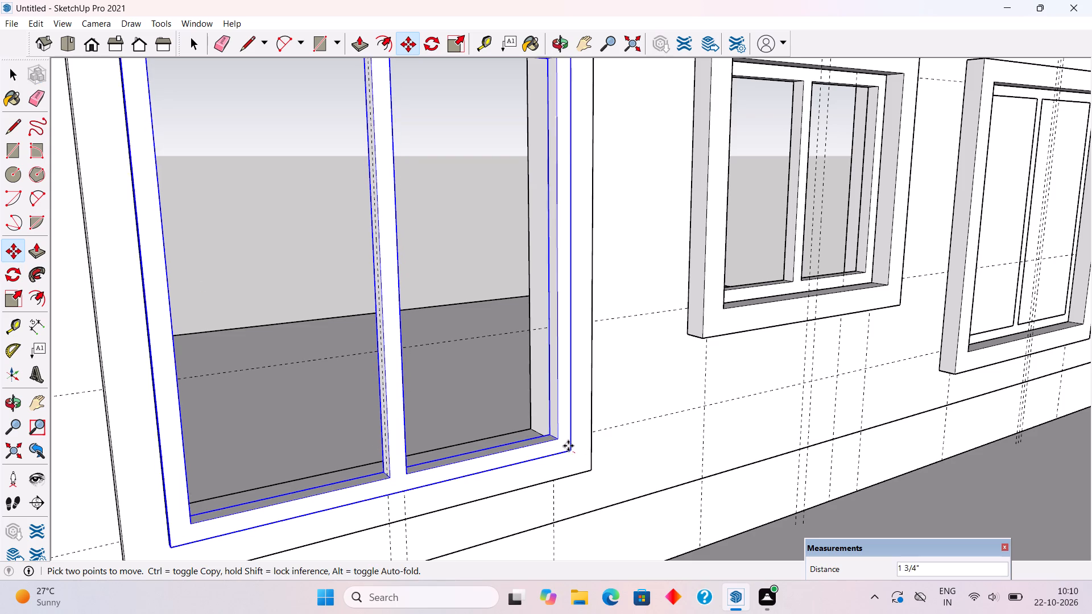
click(552, 439)
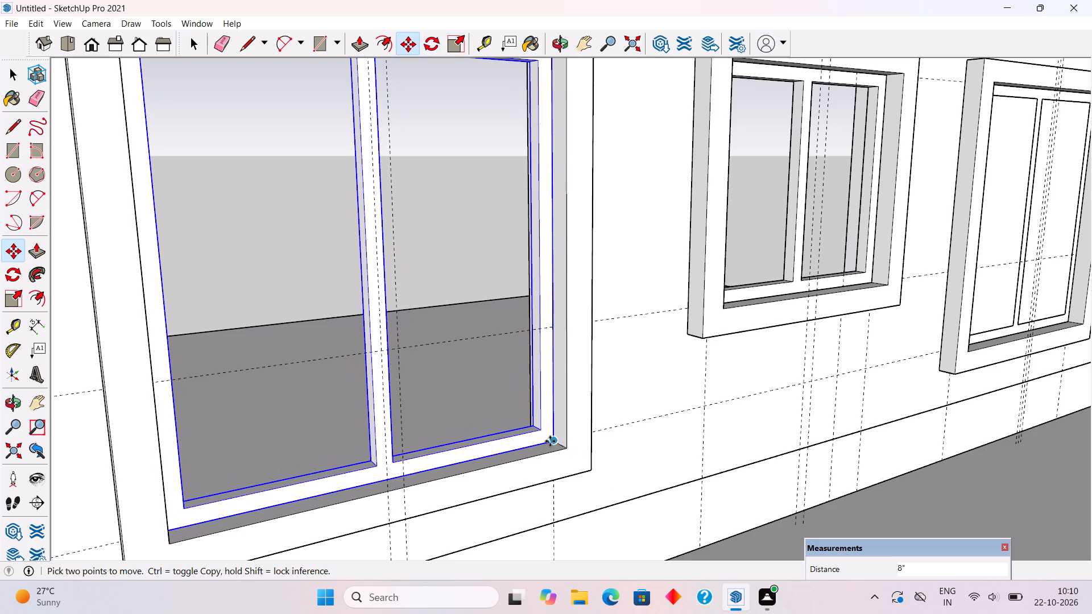
key(space)
scroll(549, 441, down, 5)
click(469, 292)
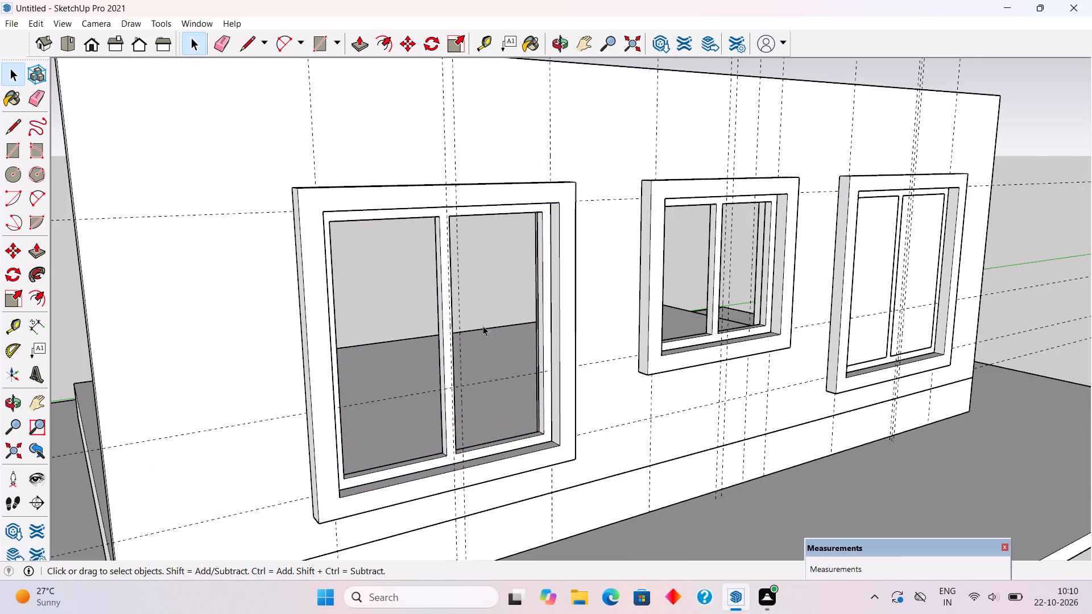
Draw 6' by 2' 7 1/2" rectangles filling both pane openings of the third window's inner frame.
scroll(483, 331, down, 4)
middle_drag(572, 393, 442, 395)
scroll(259, 293, up, 8)
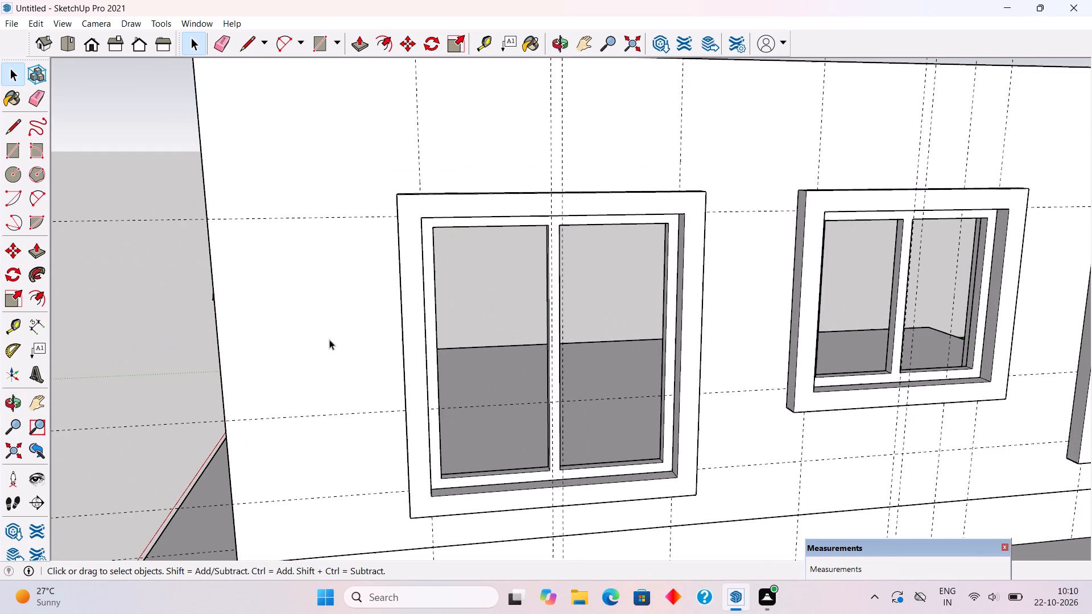
key(r)
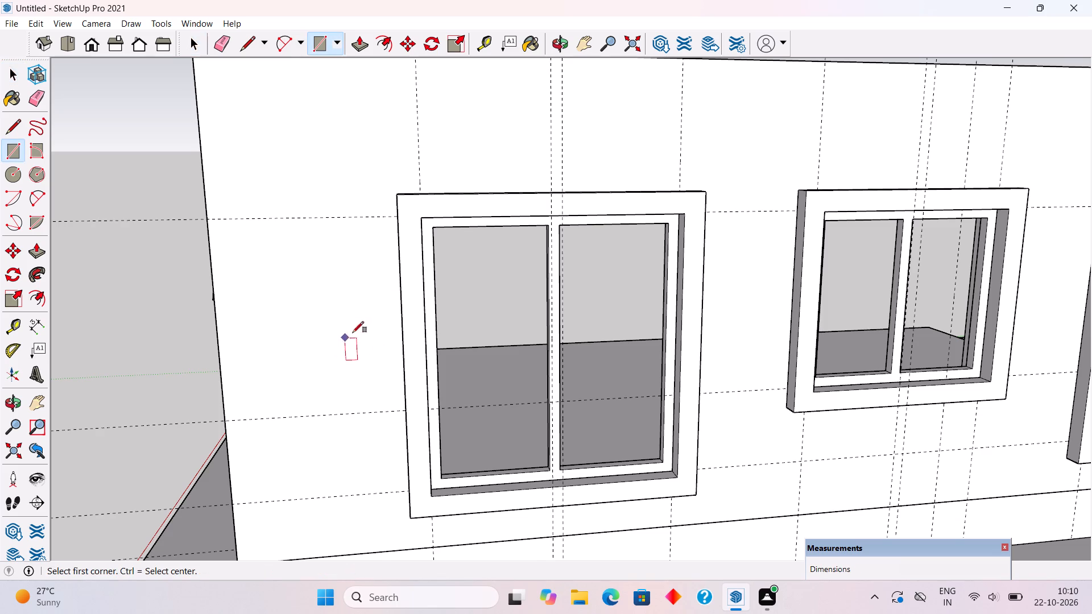
click(439, 230)
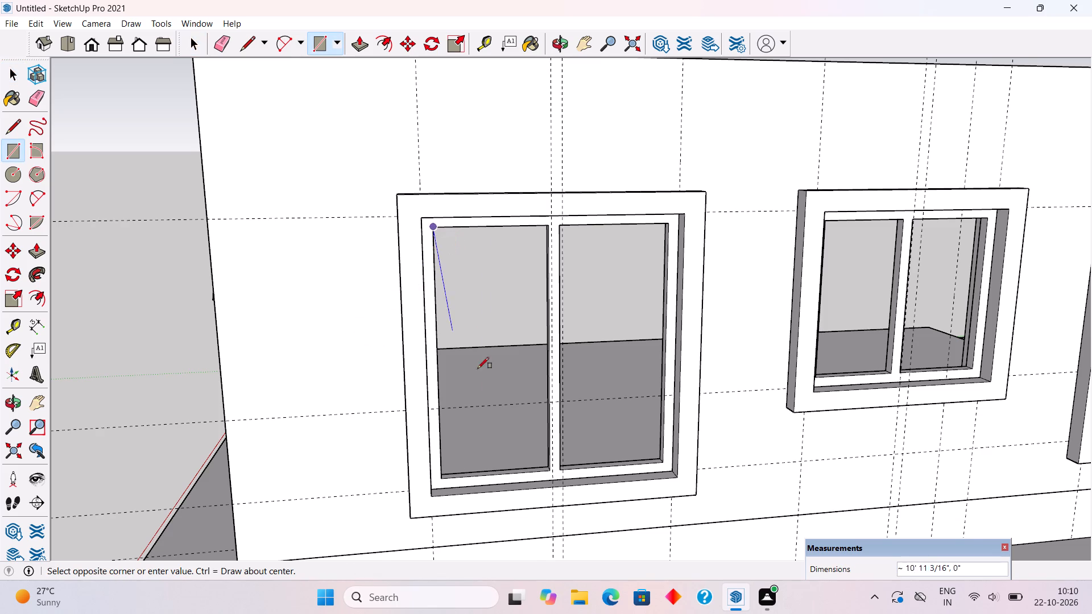
click(546, 475)
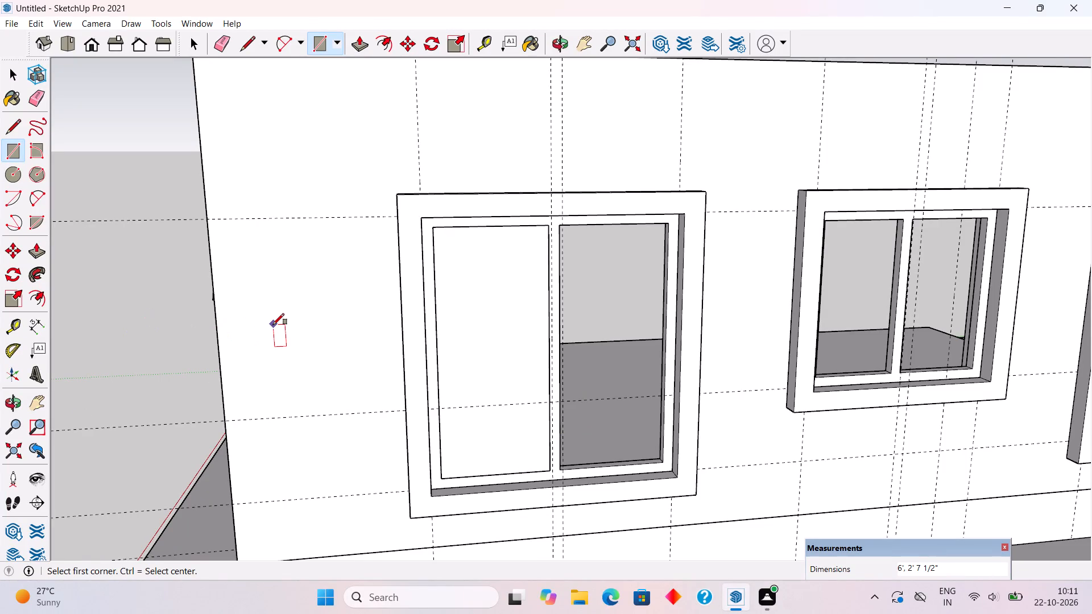
click(561, 226)
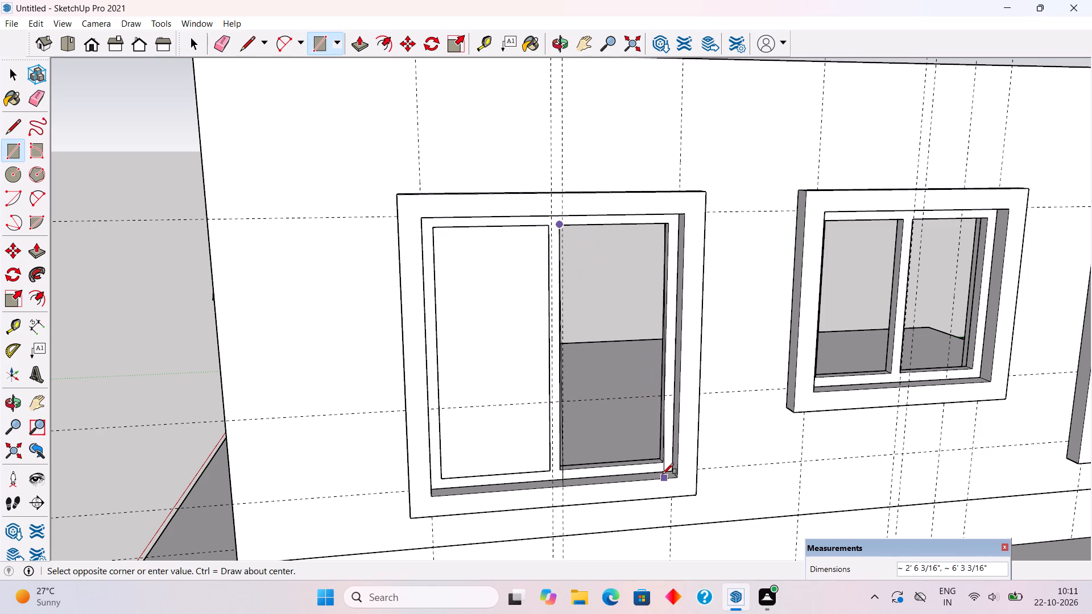
click(664, 460)
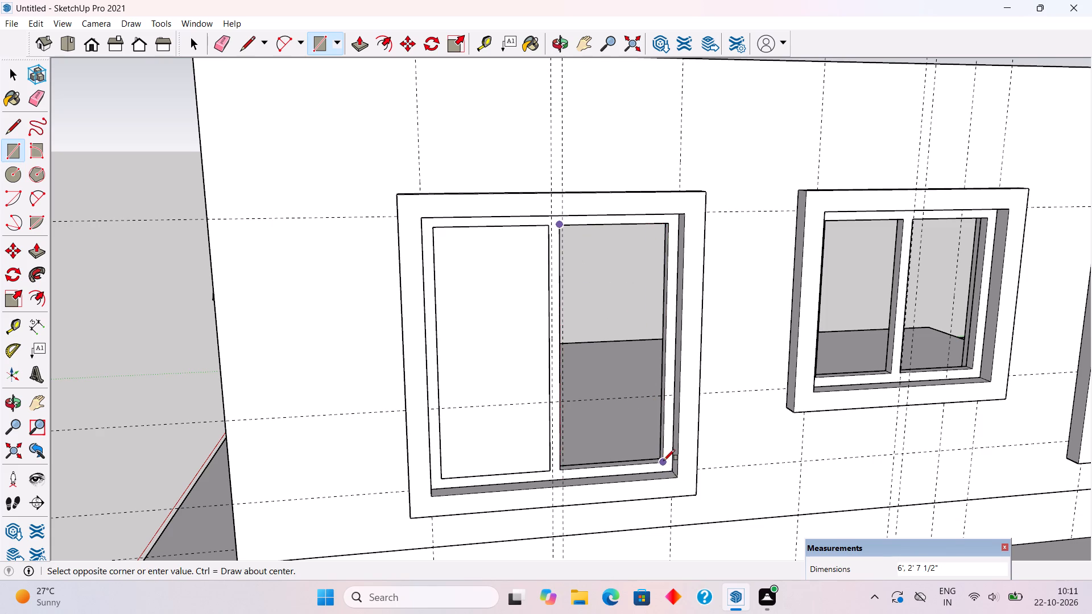
Make each of the third window's two pane rectangles a separate group.
key(space)
triple_click(584, 417)
click(584, 417)
right_click(584, 417)
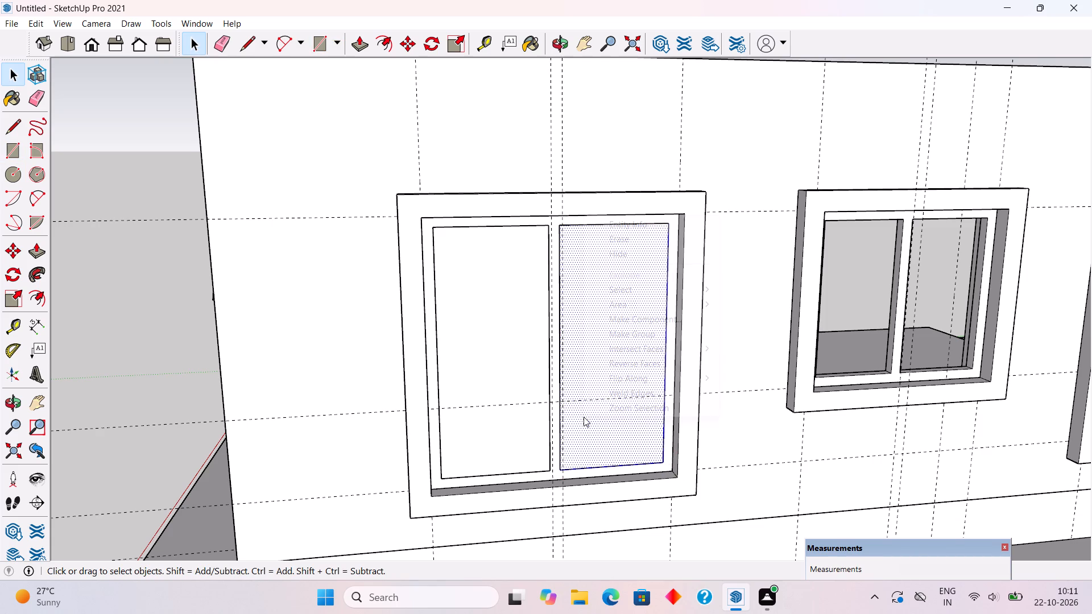
click(602, 340)
triple_click(523, 359)
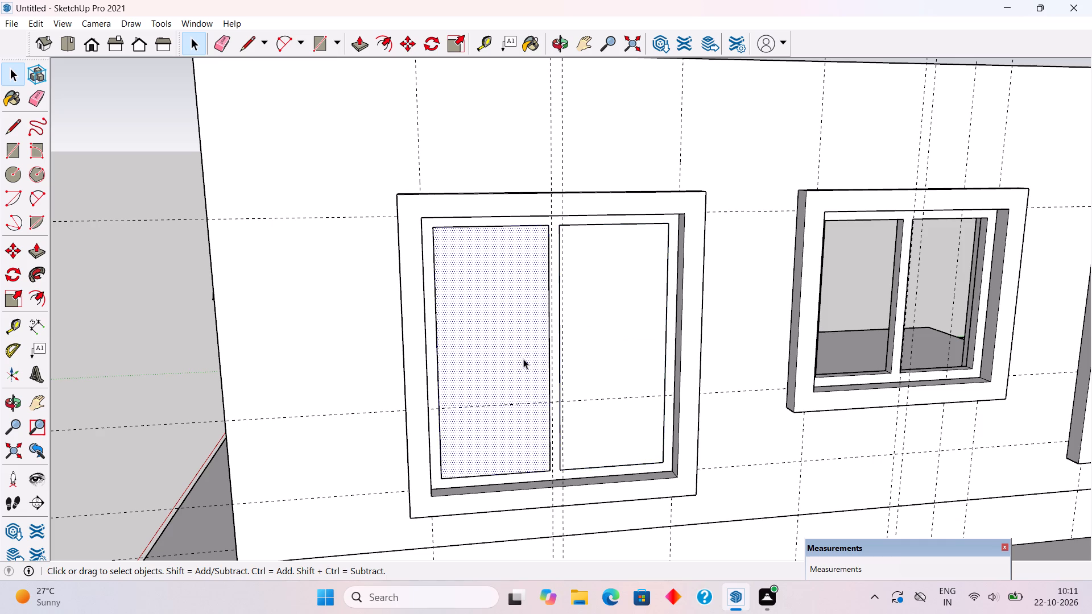
right_click(523, 359)
click(568, 475)
Draw 4' by 2' 1 1/2" rectangles filling both pane openings of the smaller middle window.
scroll(462, 485, down, 2)
scroll(462, 485, up, 1)
scroll(462, 485, down, 2)
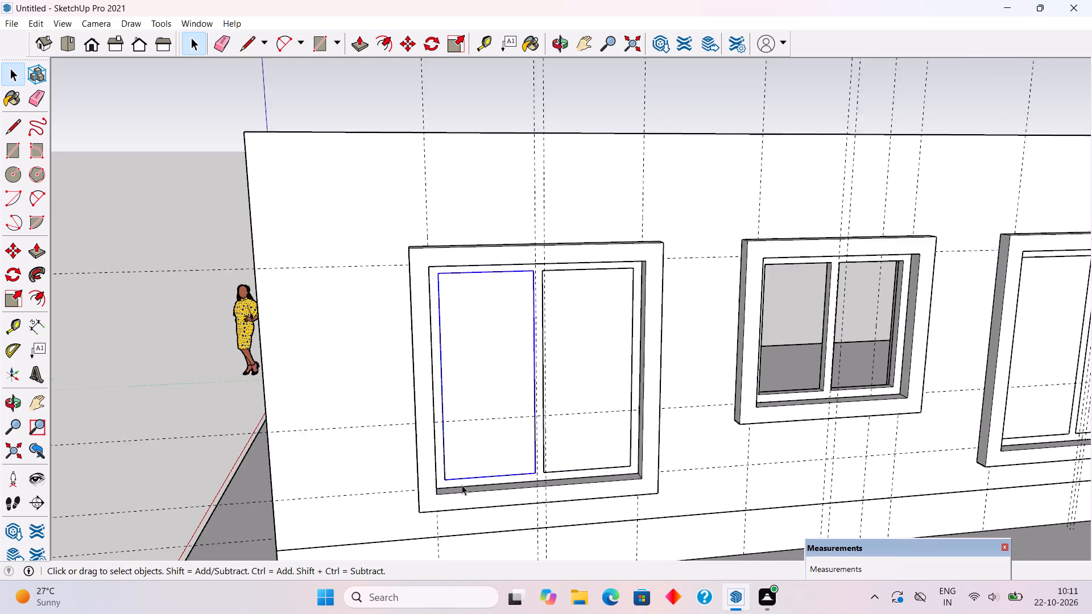
scroll(402, 448, down, 4)
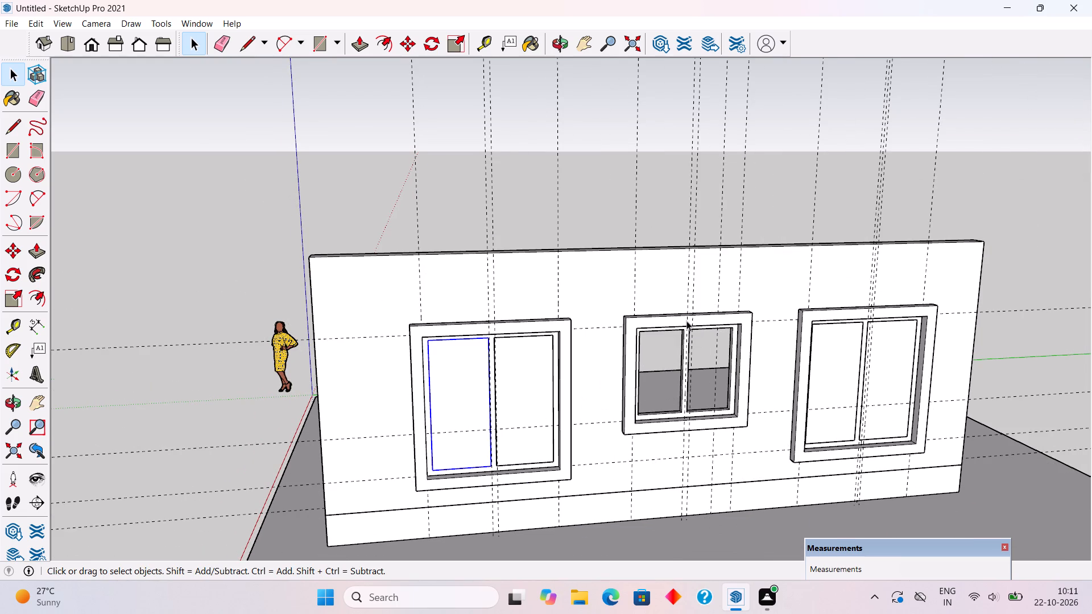
scroll(701, 387, up, 4)
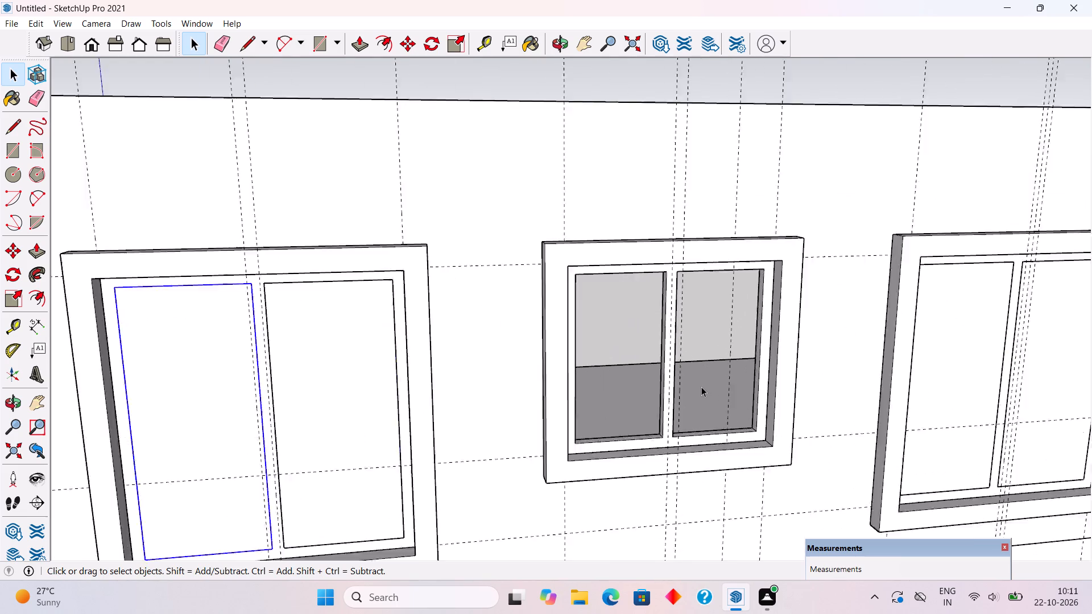
scroll(701, 387, up, 3)
middle_drag(700, 384, 693, 353)
key(r)
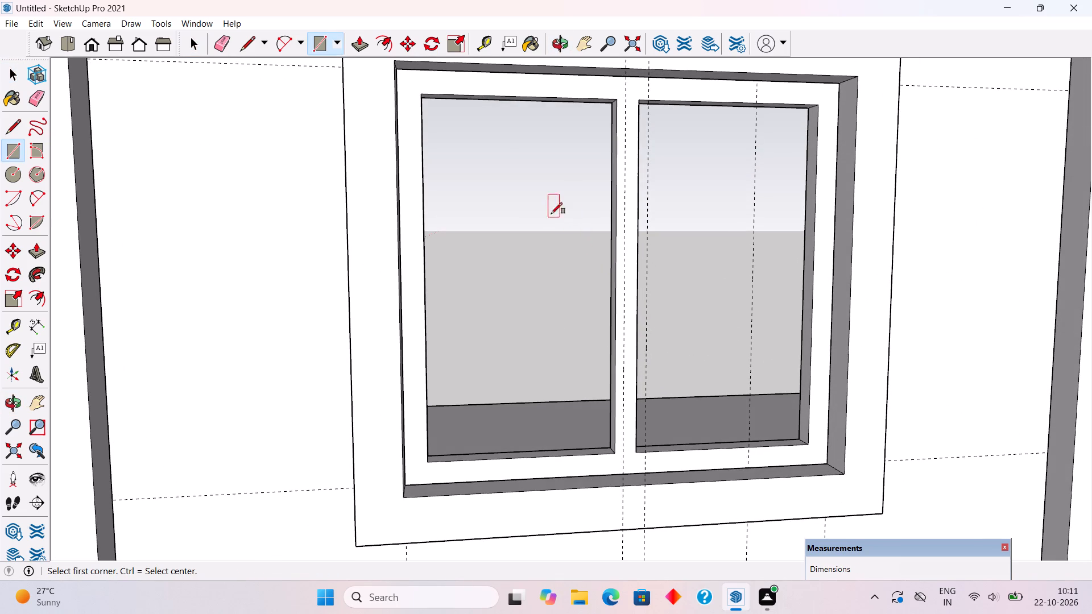
click(417, 93)
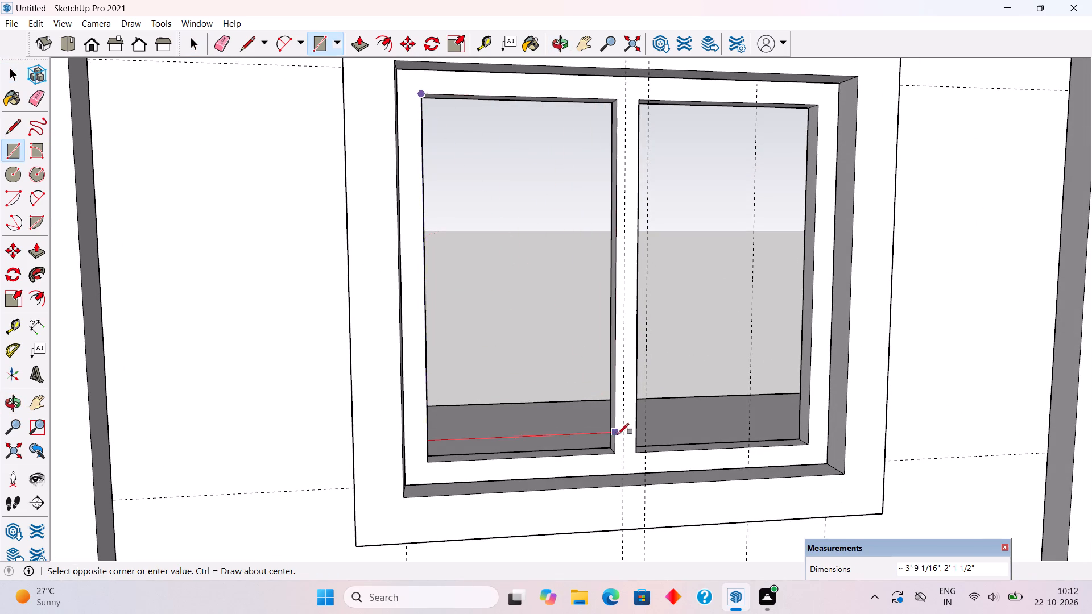
click(611, 454)
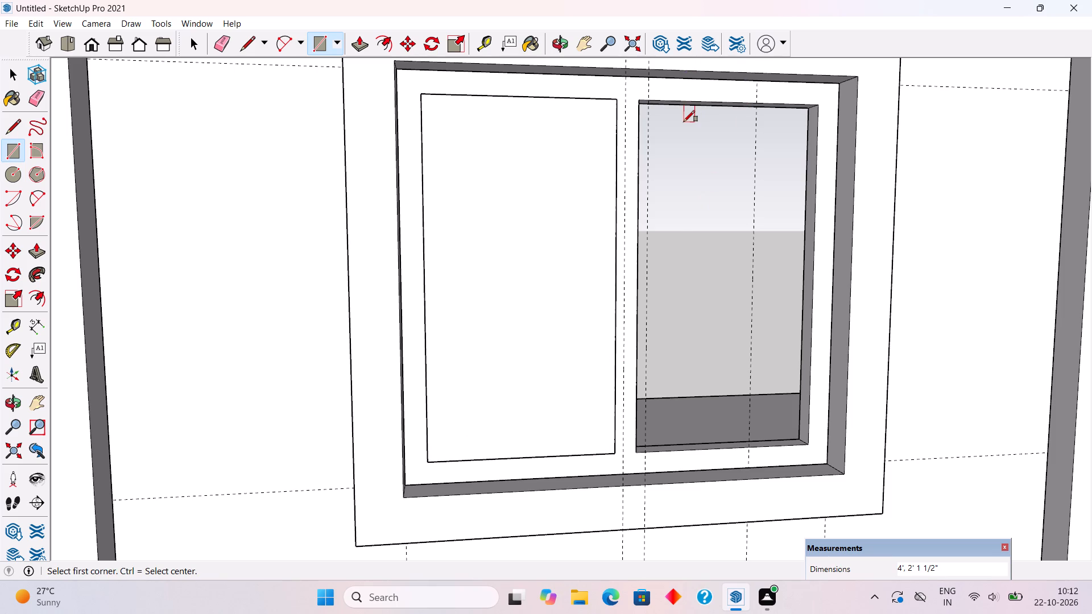
click(643, 102)
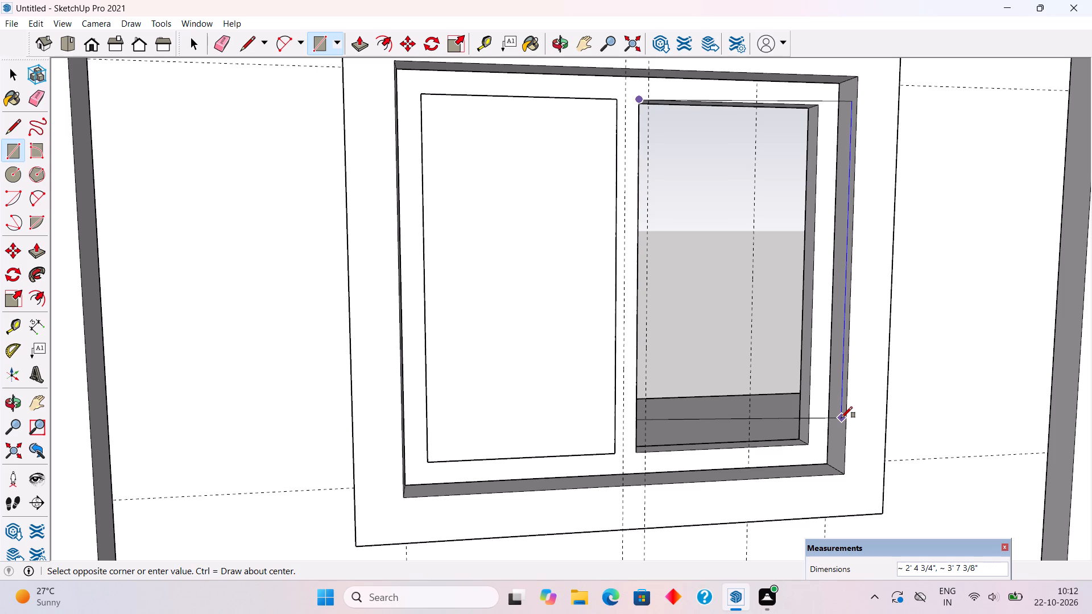
click(808, 445)
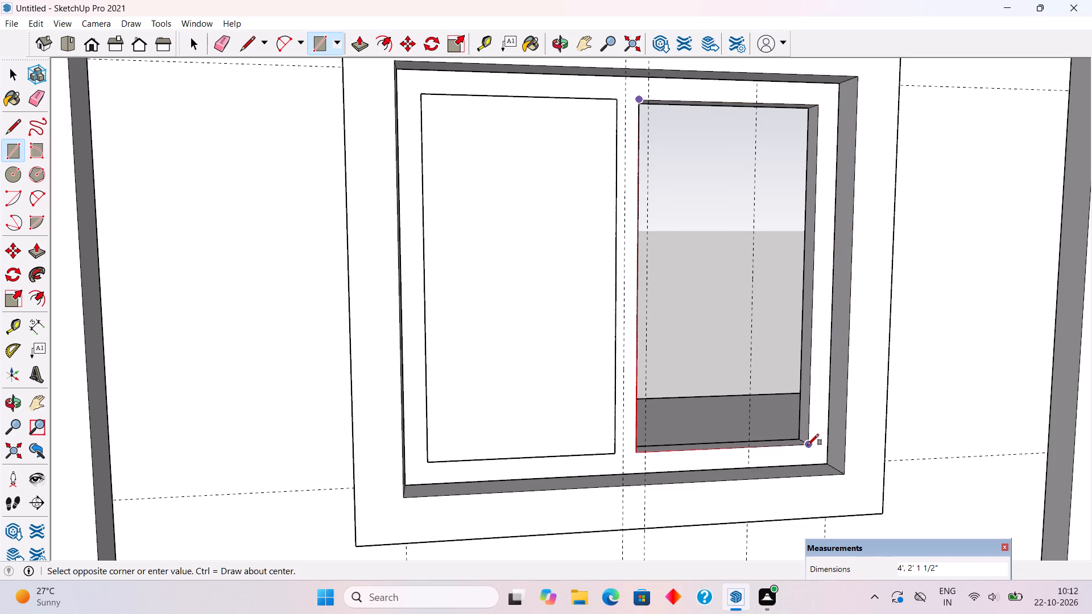
Make the middle window's right-hand pane rectangle and its edges a group.
key(space)
triple_click(794, 428)
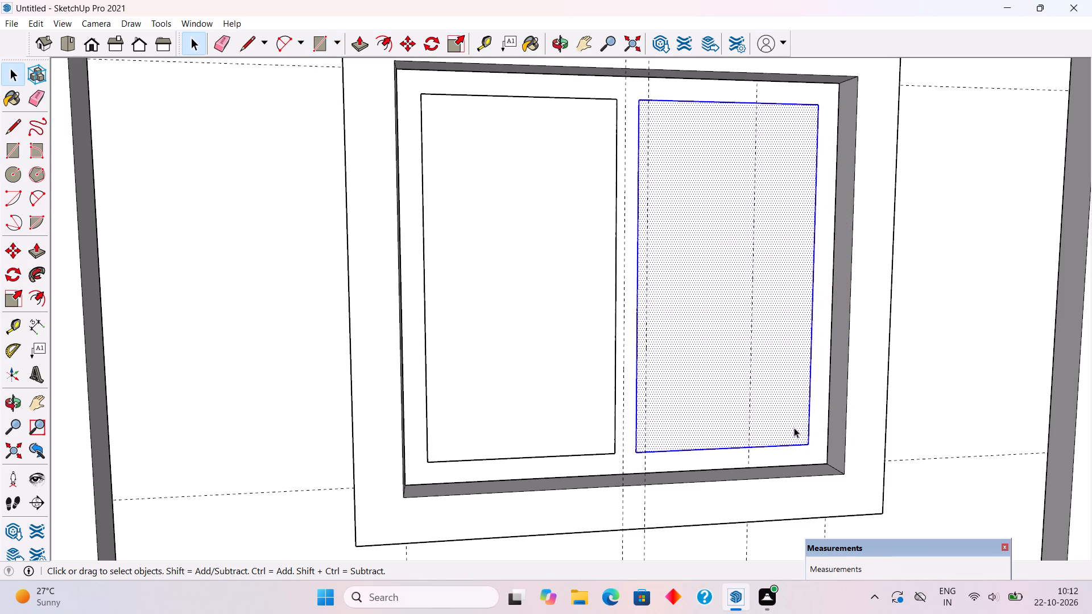
right_click(794, 428)
click(820, 343)
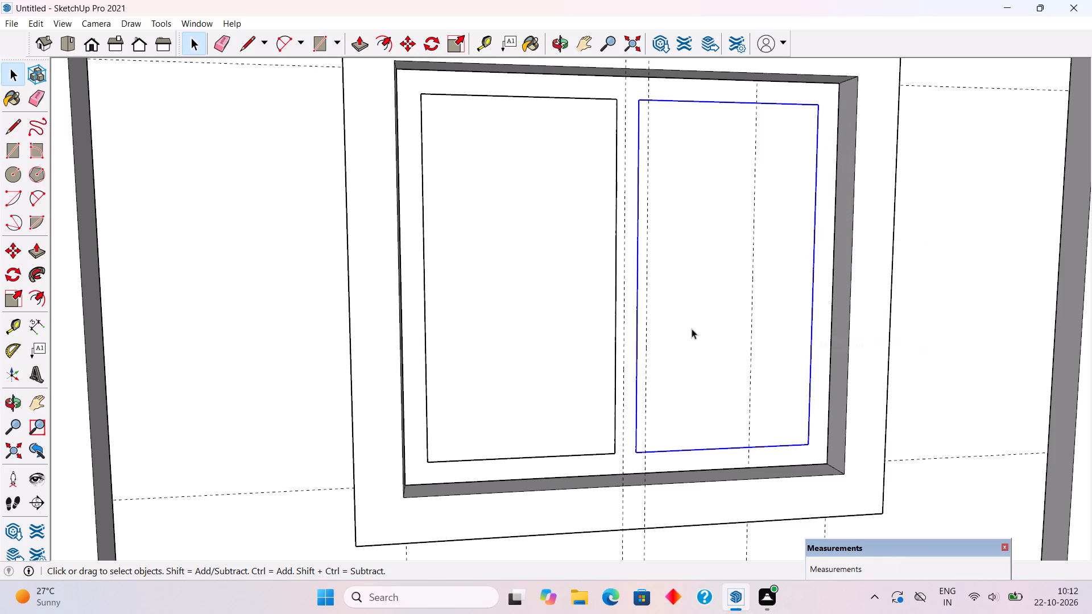
Make the middle window's left-hand pane rectangle and its edges a group.
click(573, 317)
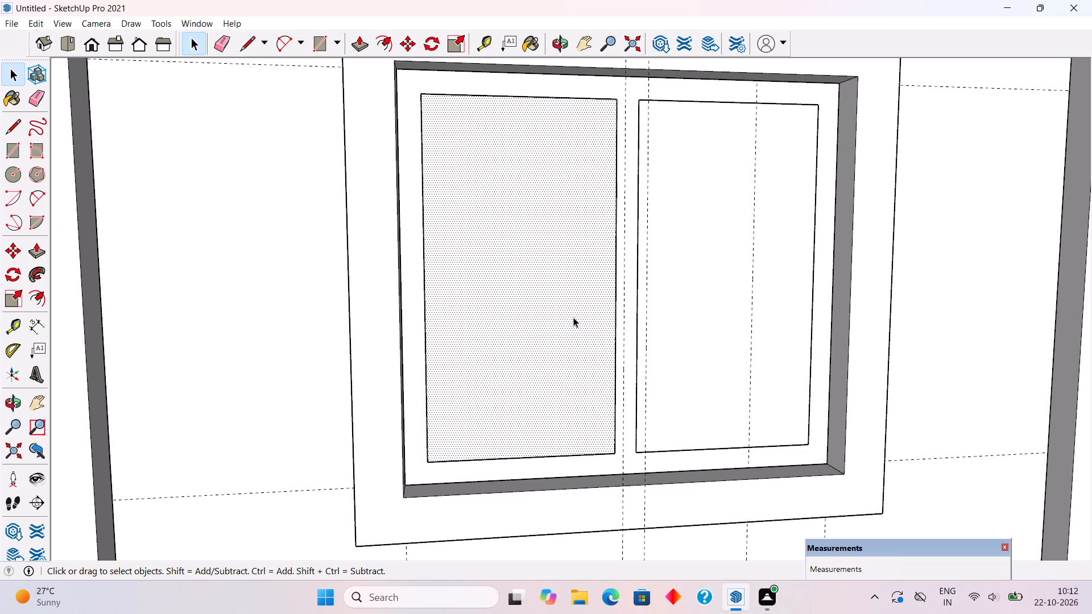
double_click(573, 317)
click(573, 317)
right_click(573, 317)
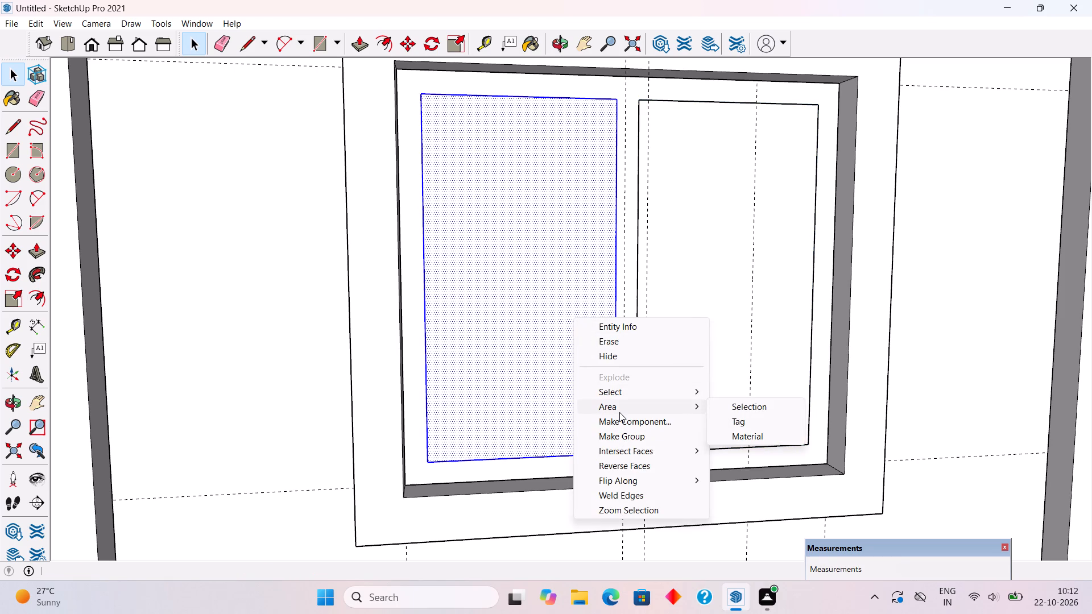
click(628, 434)
scroll(623, 417, down, 4)
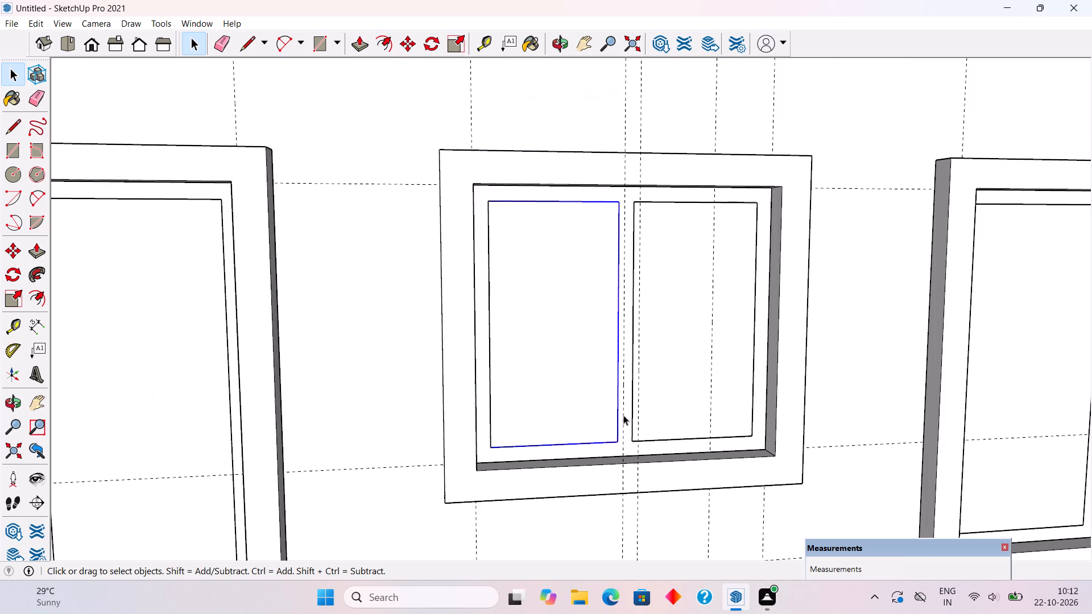
scroll(623, 415, down, 3)
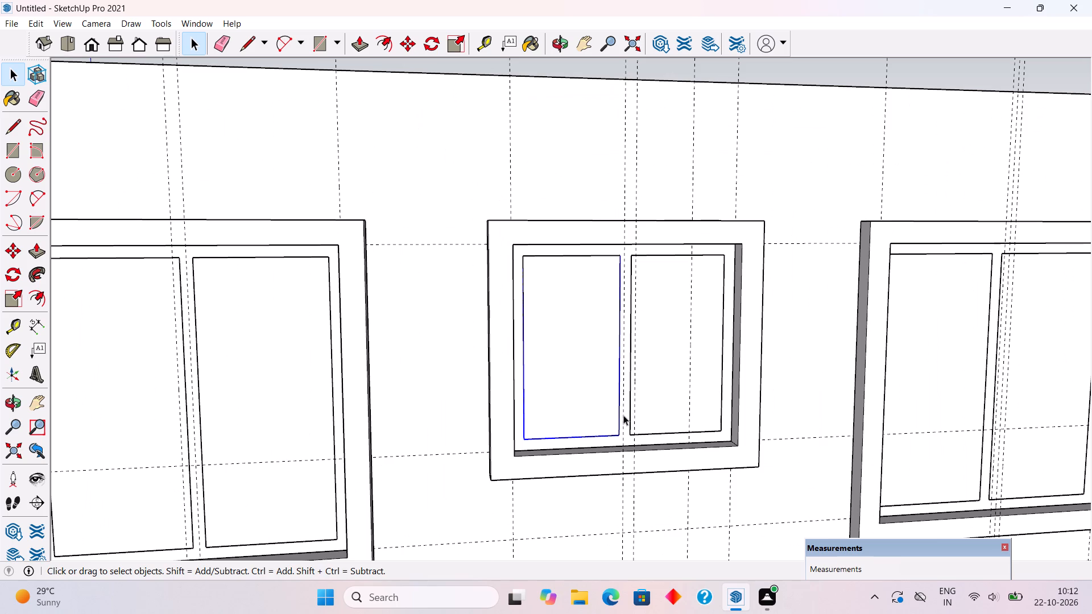
scroll(623, 415, down, 4)
key(space)
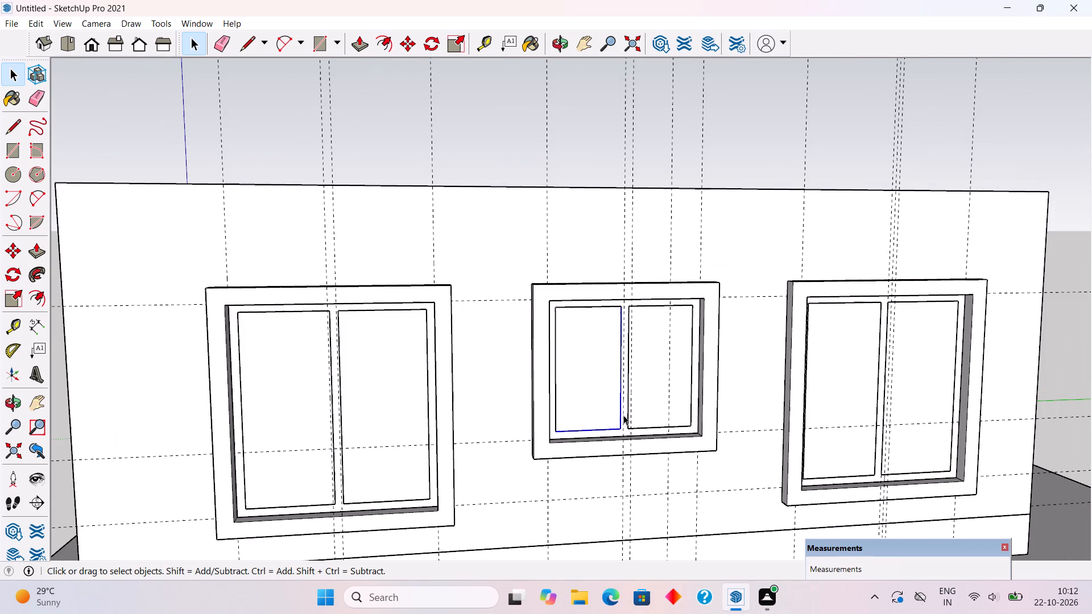
scroll(623, 415, down, 7)
click(560, 126)
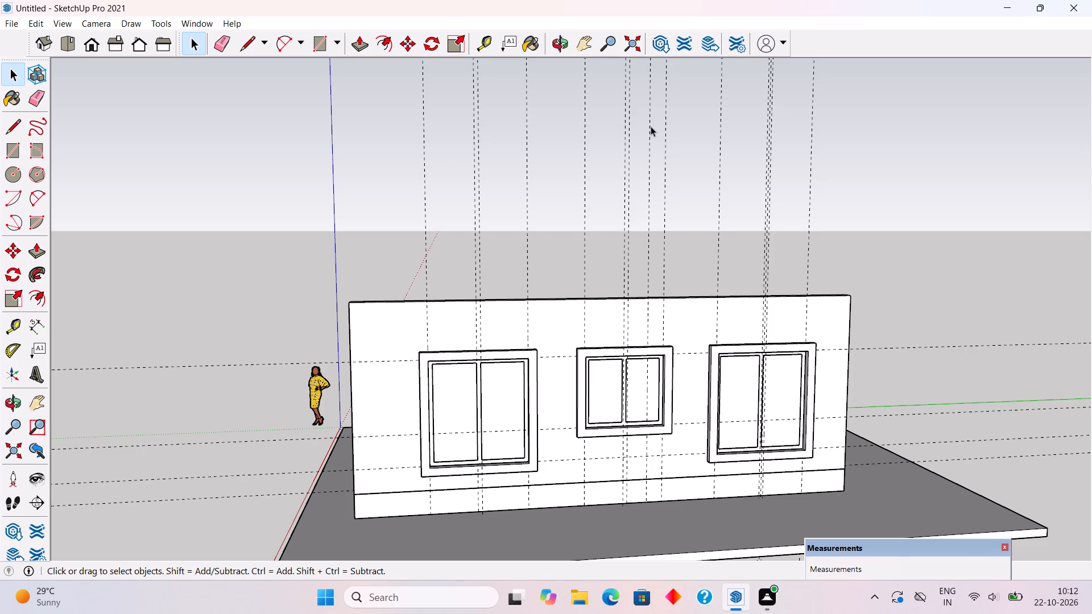
Add a horizontal guide along the top edge of the left-hand window's frame and another 6" above it.
scroll(631, 166, down, 1)
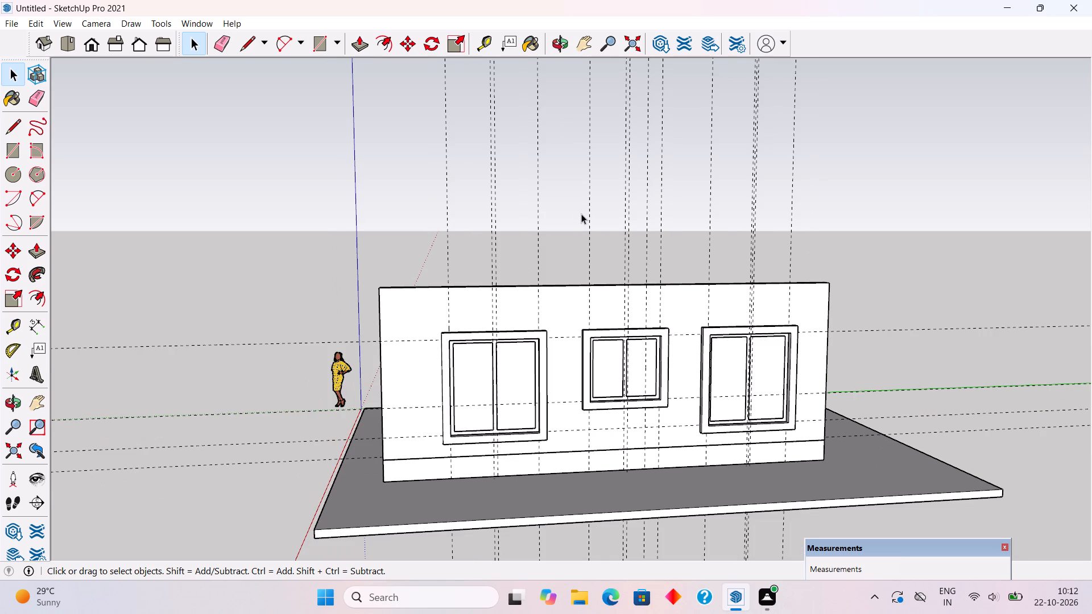
scroll(569, 293, up, 5)
scroll(569, 293, down, 4)
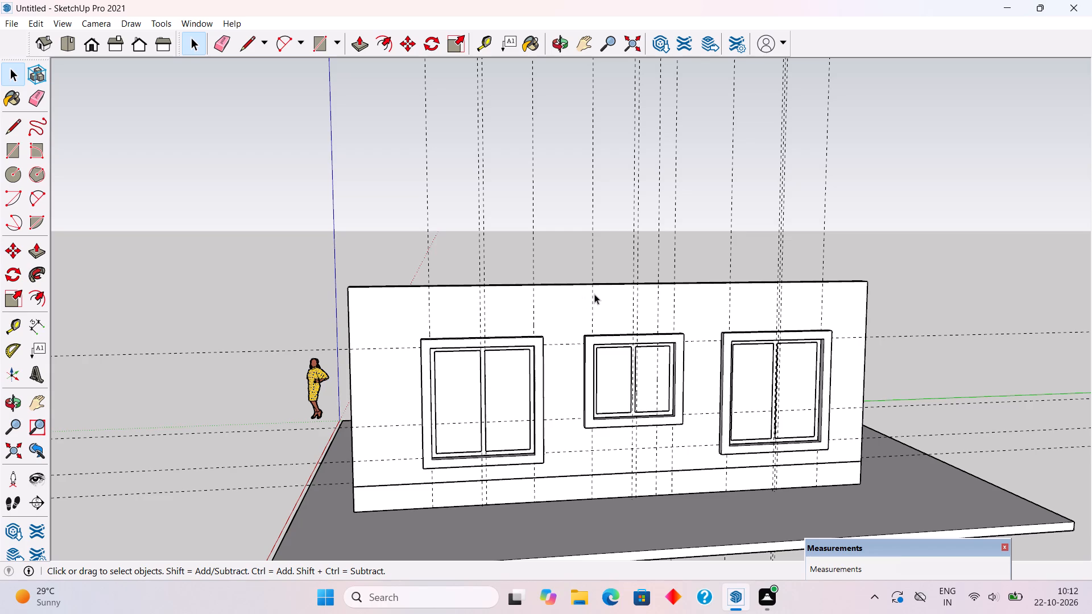
scroll(594, 294, up, 4)
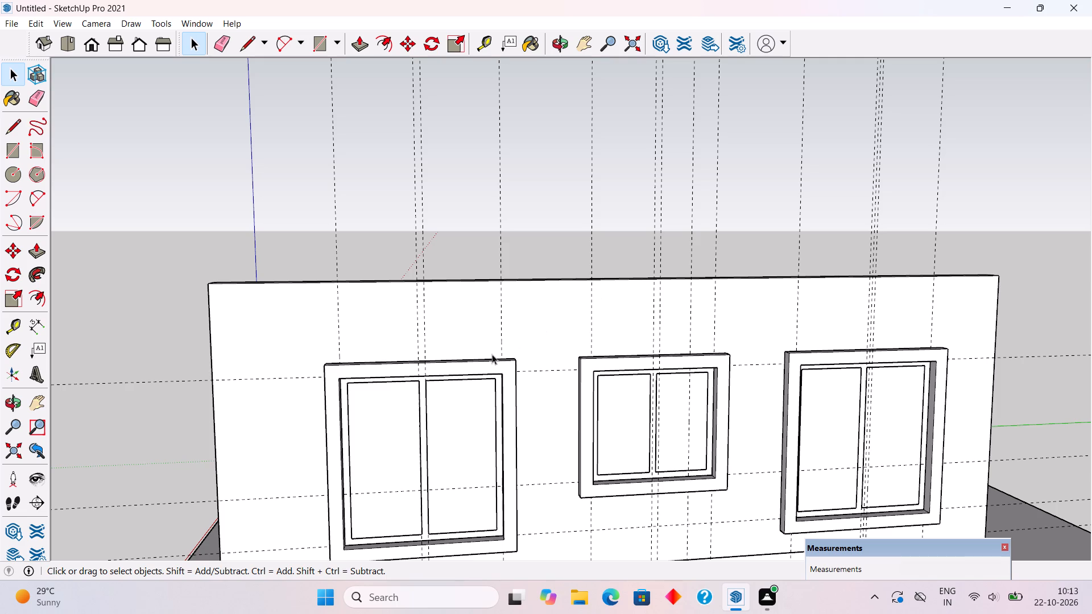
middle_drag(496, 360, 505, 391)
scroll(499, 387, up, 2)
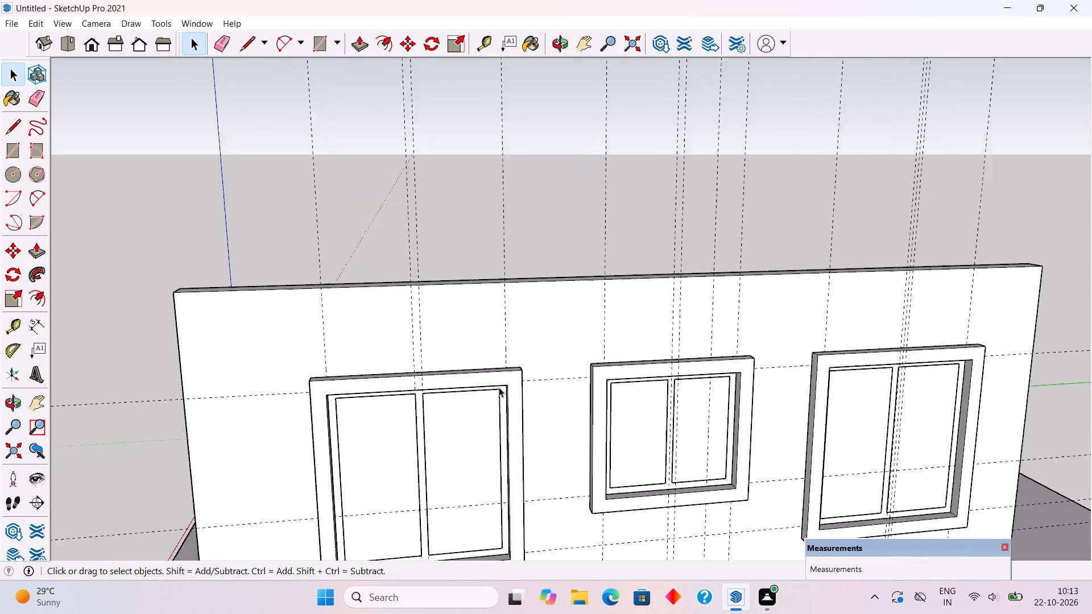
scroll(499, 387, up, 4)
key(t)
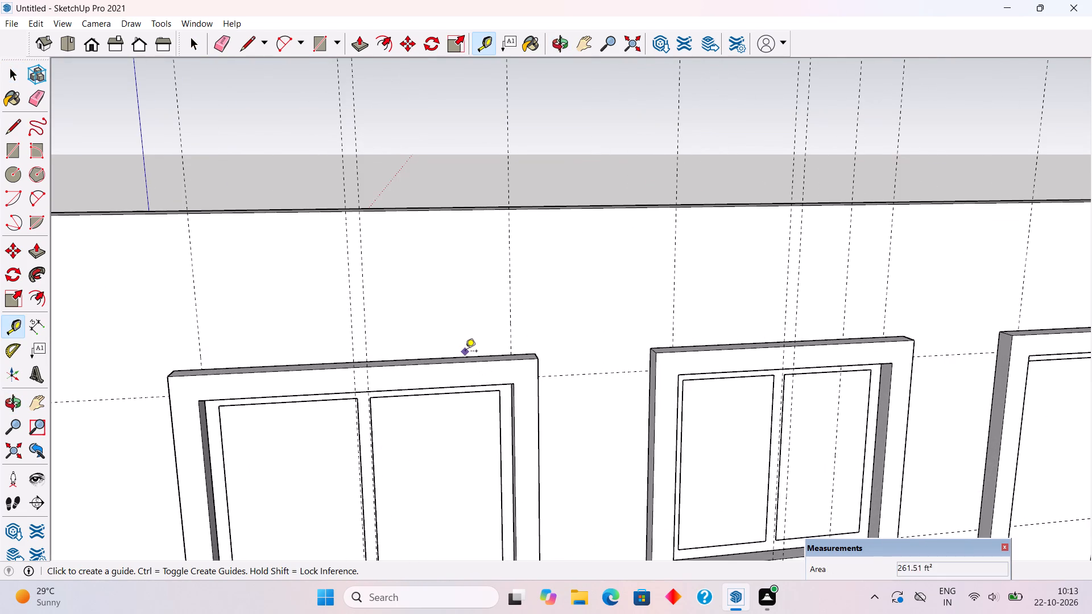
double_click(466, 357)
click(466, 357)
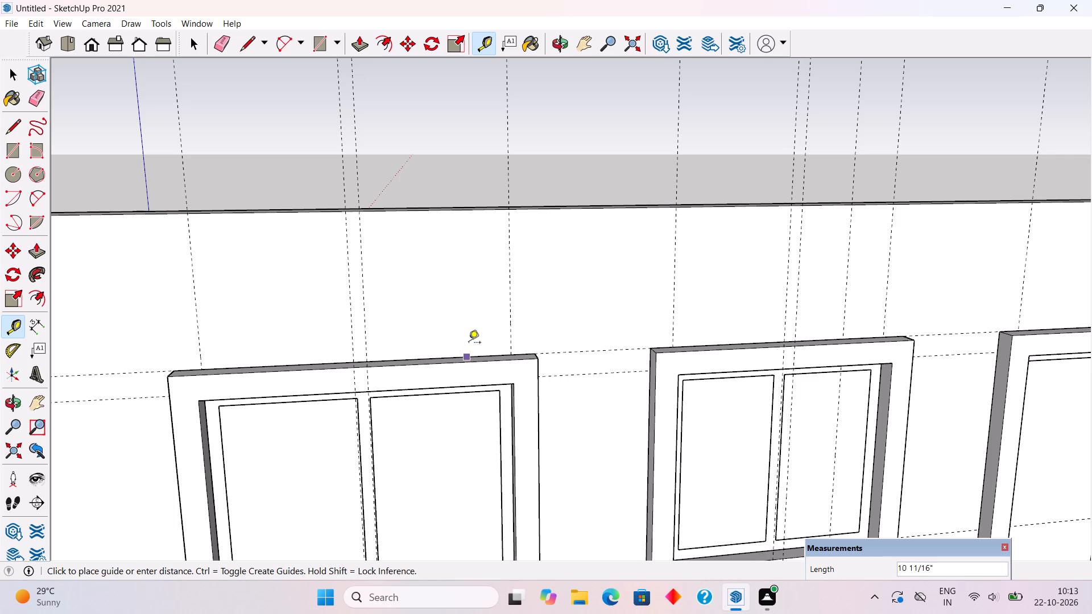
text(6")
key(Return)
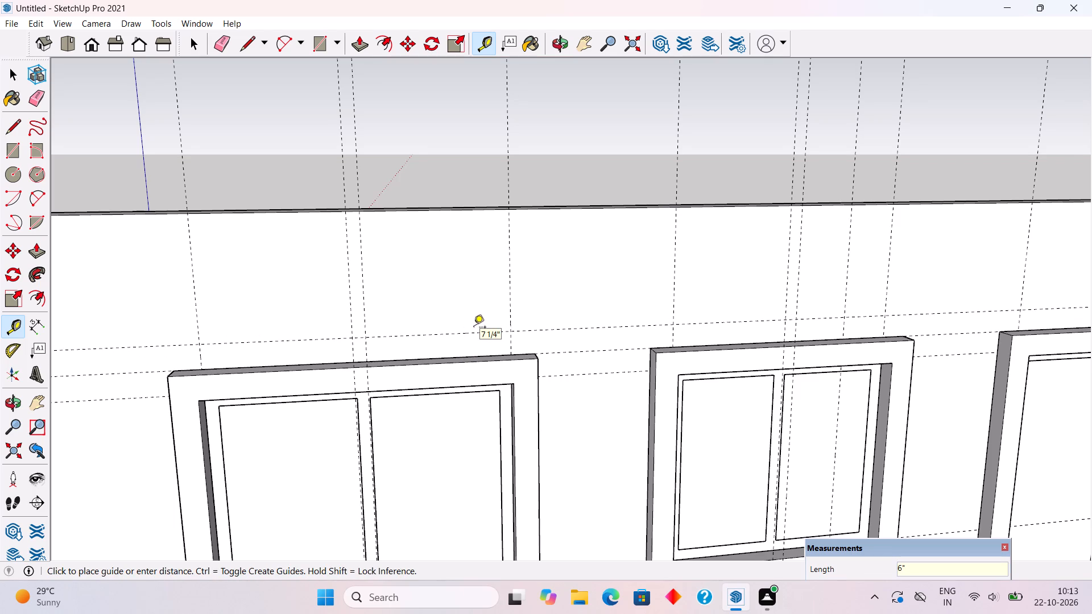
Add vertical guides along both outer side edges of the left-hand window's frame.
key(r)
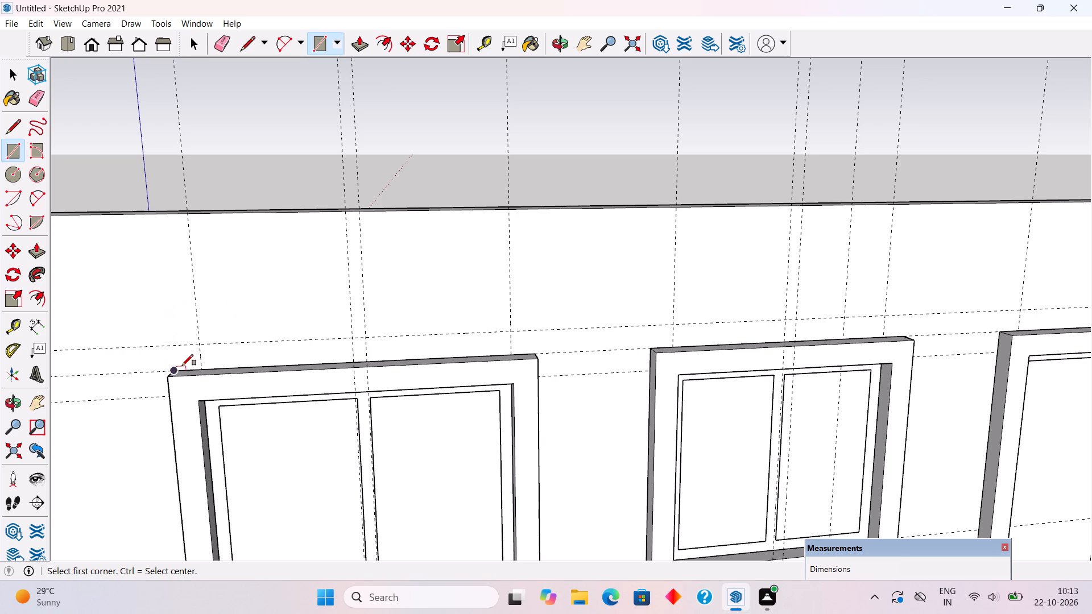
key(space)
text(t)
middle_drag(169, 412, 344, 390)
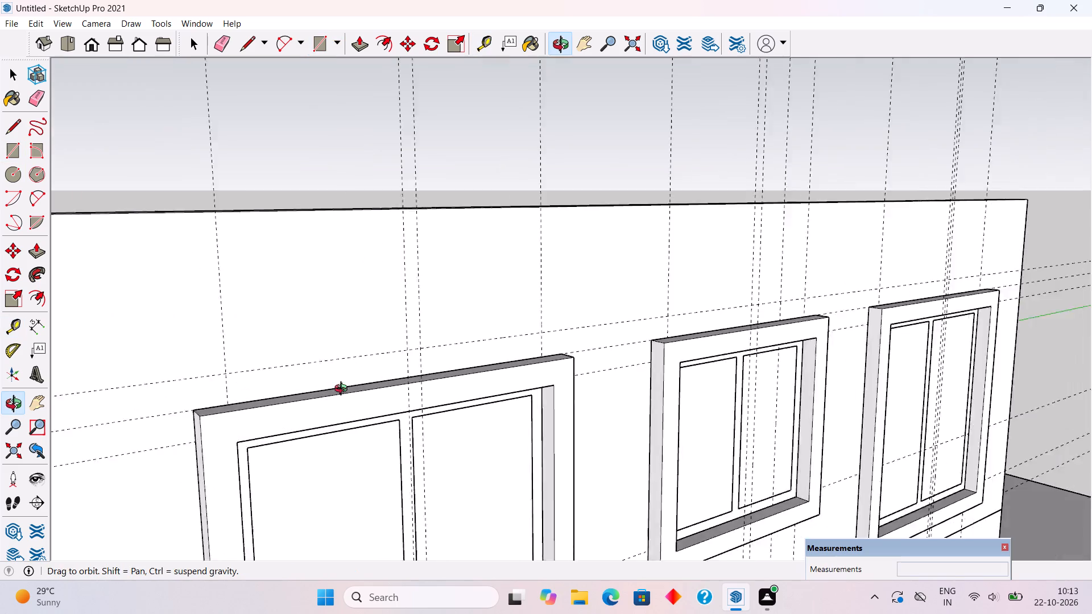
middle_drag(344, 390, 365, 381)
scroll(223, 416, up, 3)
double_click(233, 418)
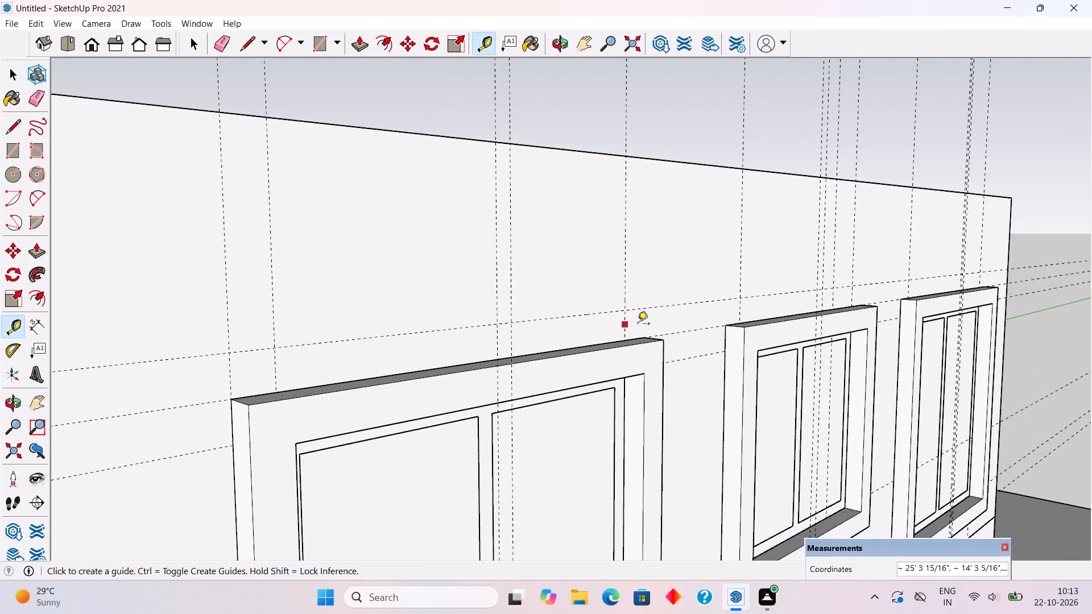
middle_drag(634, 325, 359, 317)
scroll(418, 347, up, 4)
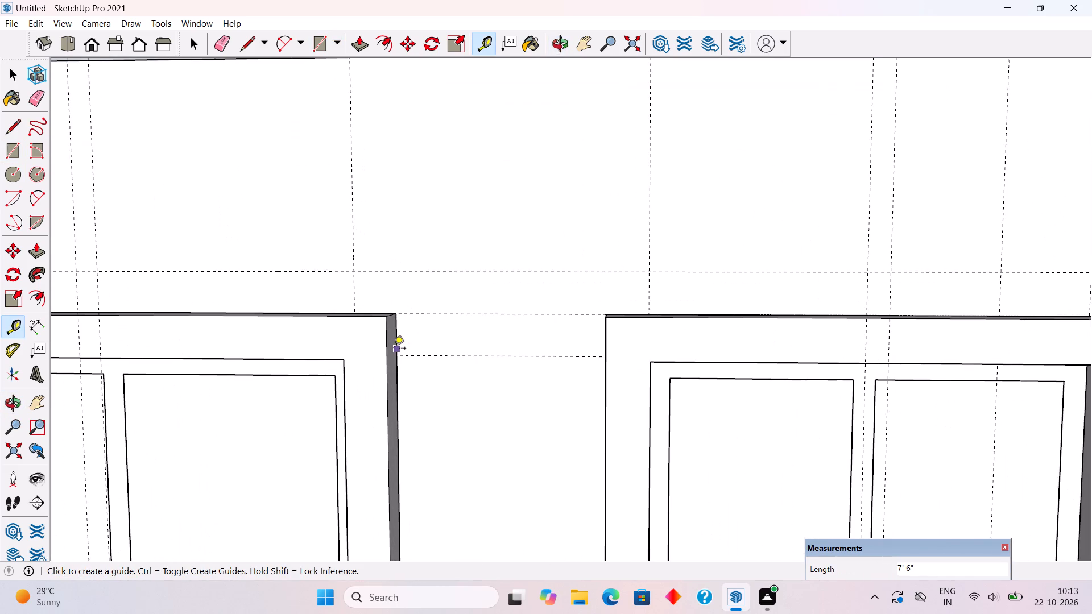
double_click(394, 349)
Add vertical guides along both outer side edges of the middle window's frame.
scroll(394, 347, down, 3)
middle_drag(539, 364, 636, 364)
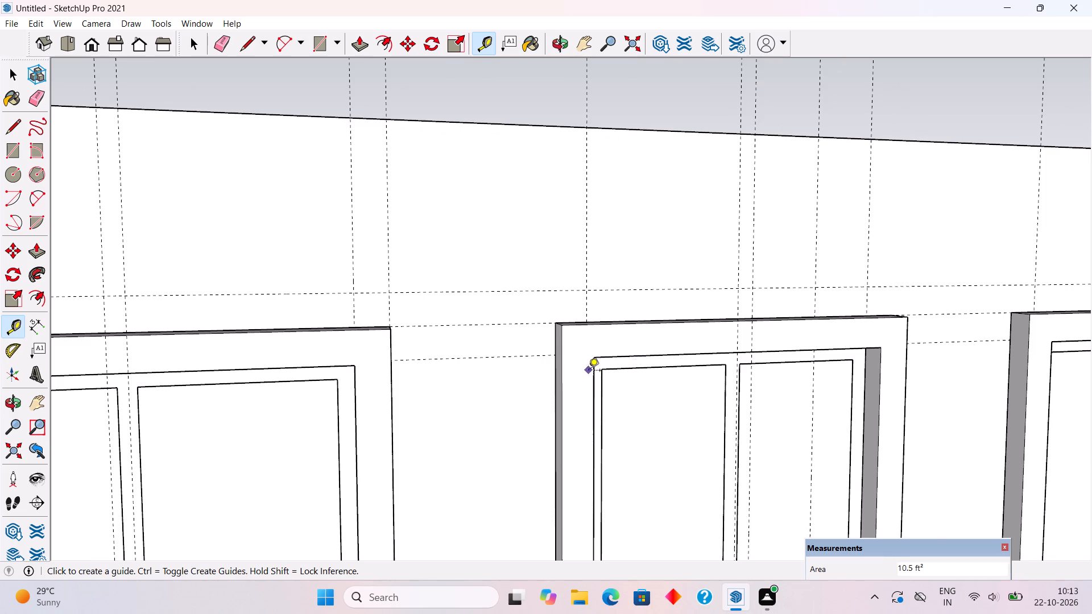
scroll(571, 366, up, 3)
double_click(553, 337)
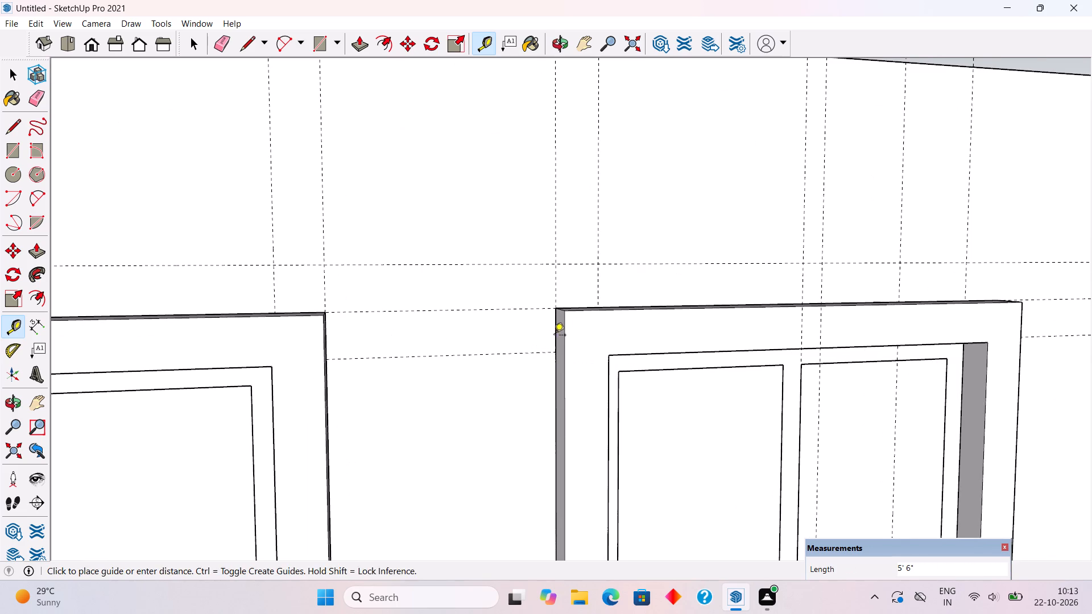
scroll(585, 332, down, 6)
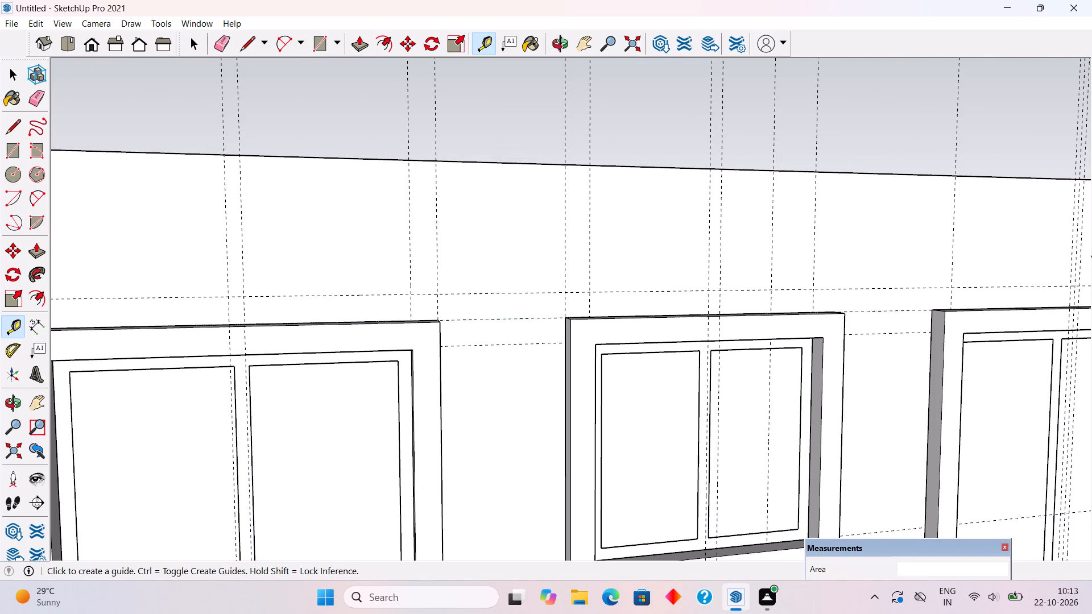
middle_drag(747, 321, 424, 226)
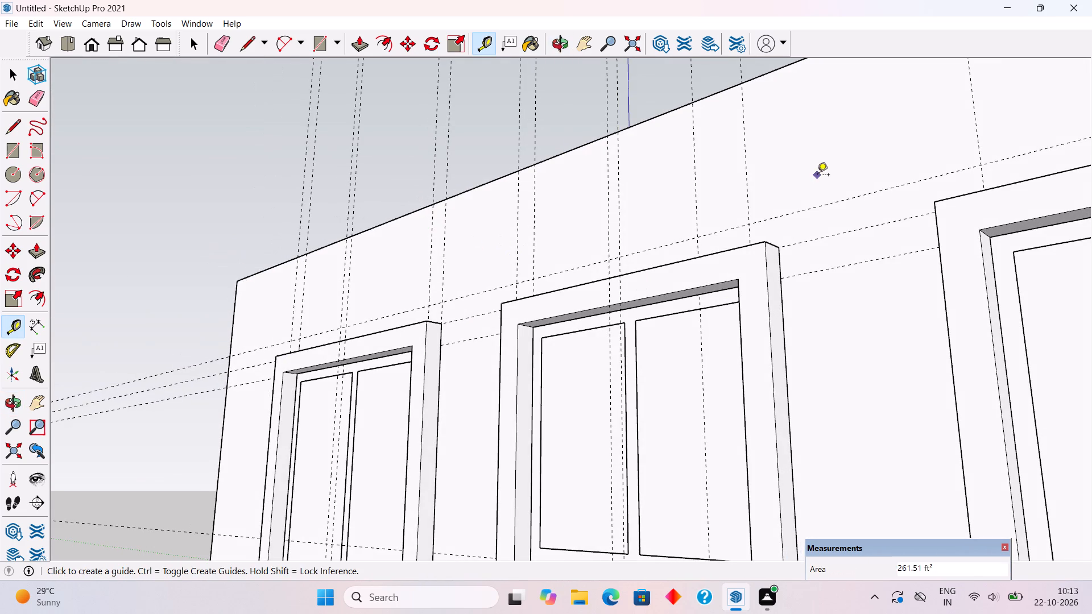
double_click(785, 296)
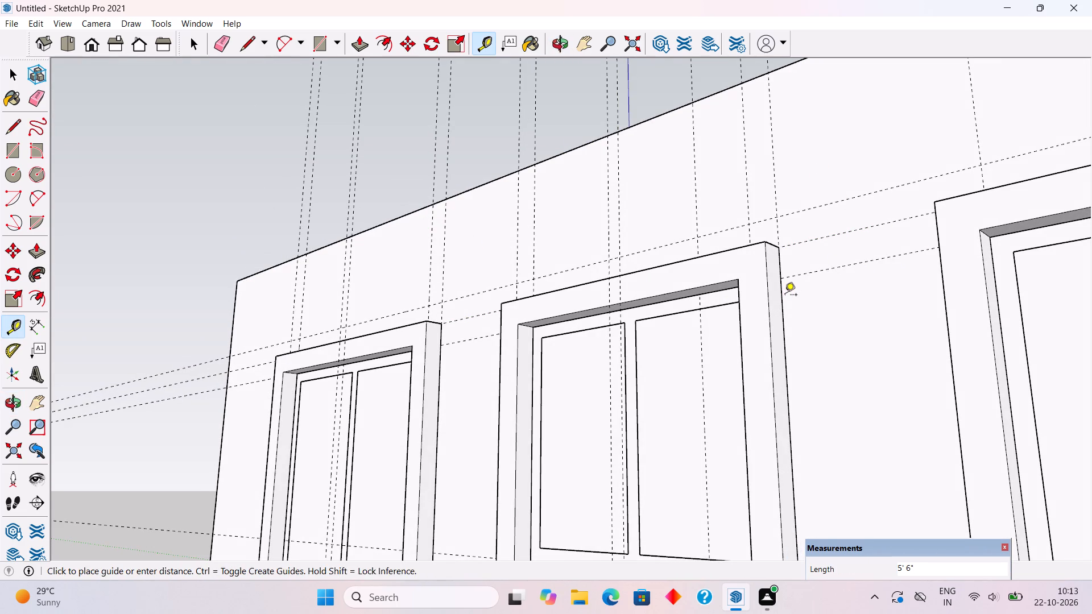
Add vertical guides along both outer side edges of the right-hand window's frame.
middle_drag(858, 337, 1070, 361)
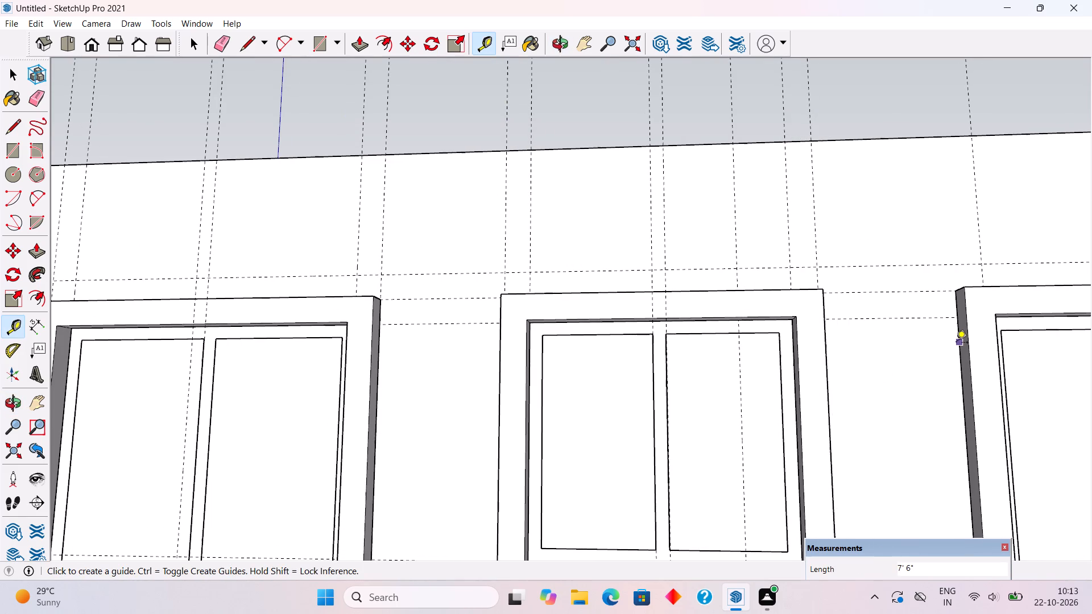
double_click(956, 343)
scroll(925, 349, down, 14)
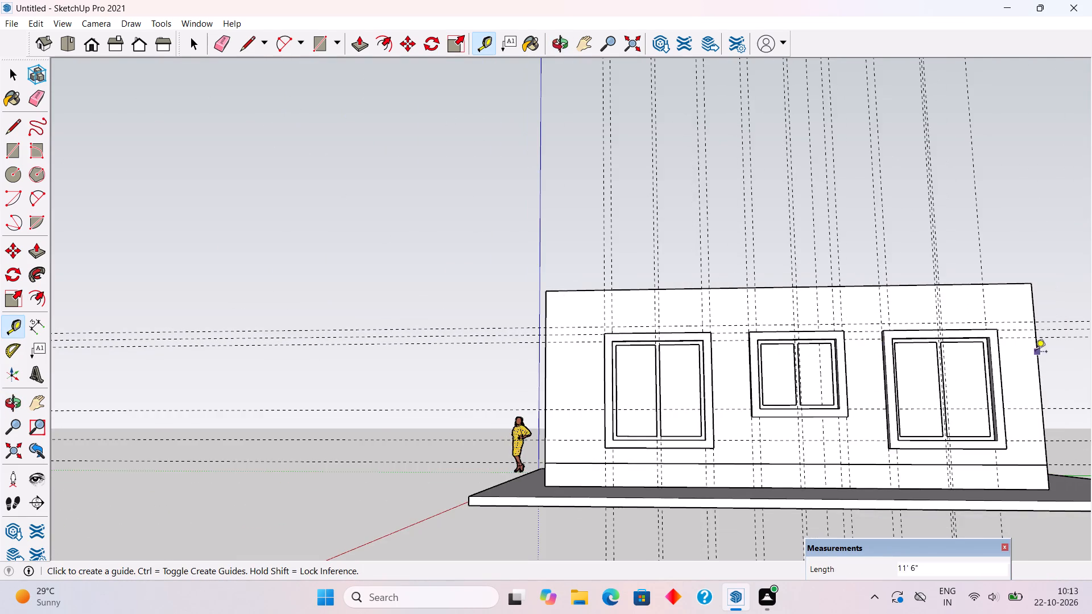
scroll(1048, 350, up, 7)
middle_drag(1021, 354, 829, 345)
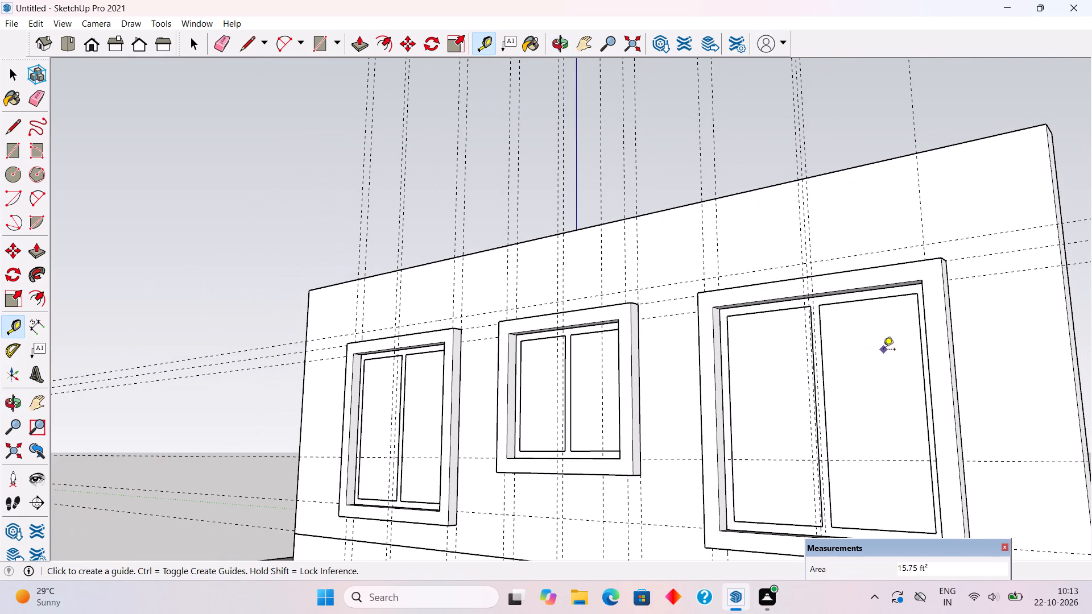
scroll(973, 314, up, 1)
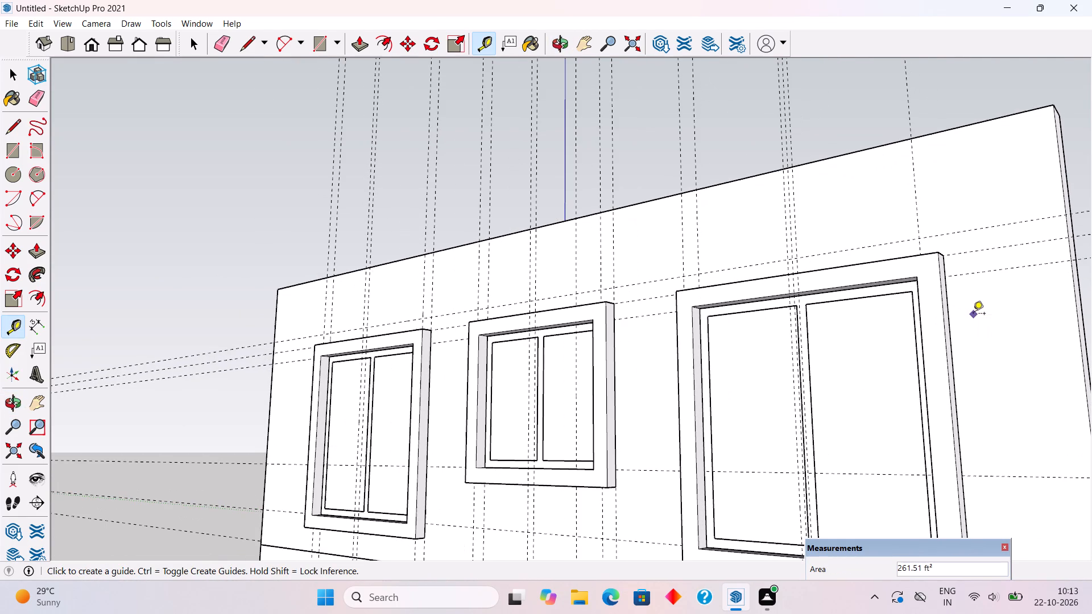
scroll(963, 312, up, 2)
double_click(948, 289)
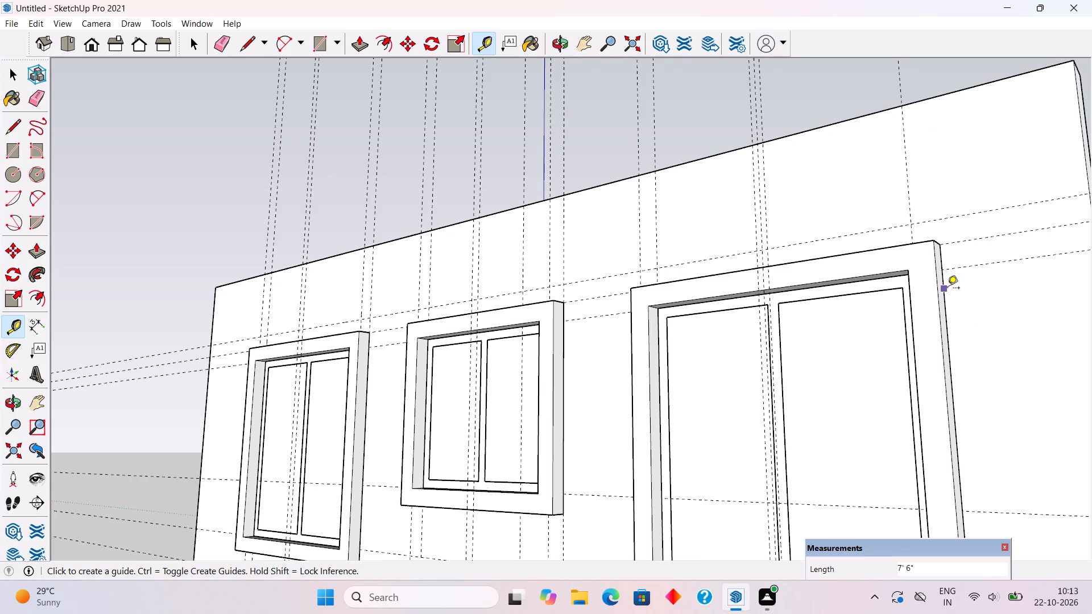
key(space)
Draw a 6" by 7' rectangle on the wall directly above the left-hand window's frame, between the guides.
scroll(948, 289, down, 10)
middle_drag(780, 333, 937, 405)
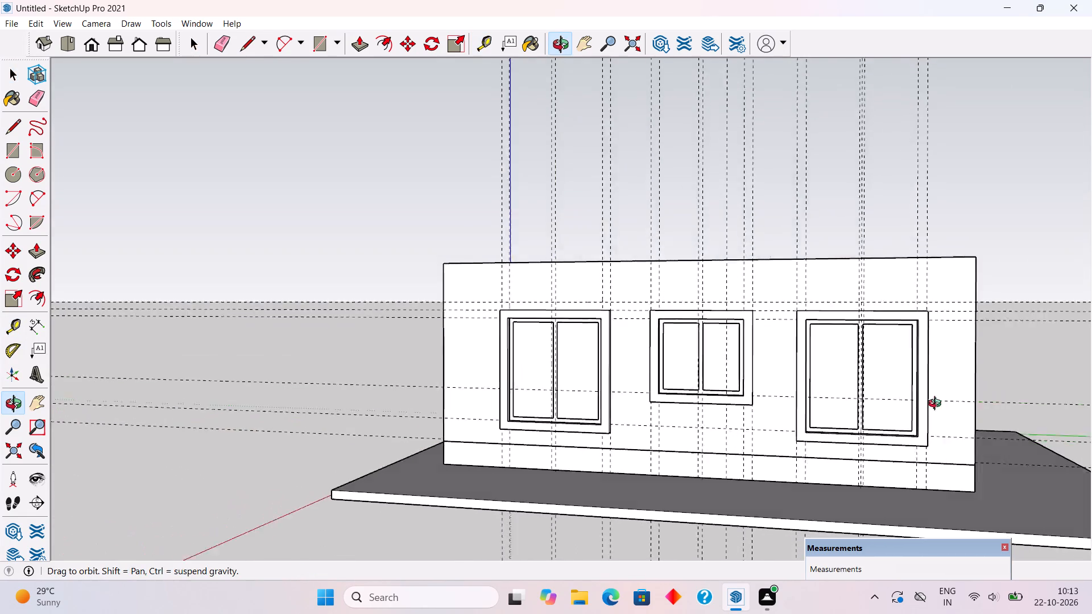
middle_drag(937, 405, 994, 444)
scroll(513, 273, up, 3)
middle_drag(511, 285, 553, 292)
scroll(555, 292, up, 3)
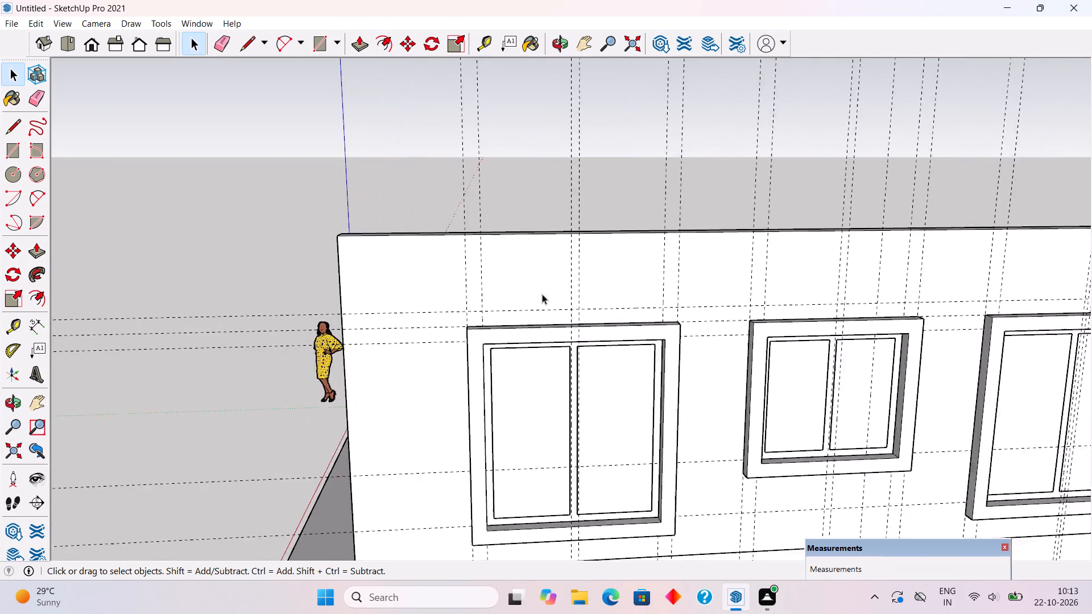
scroll(542, 294, up, 3)
key(r)
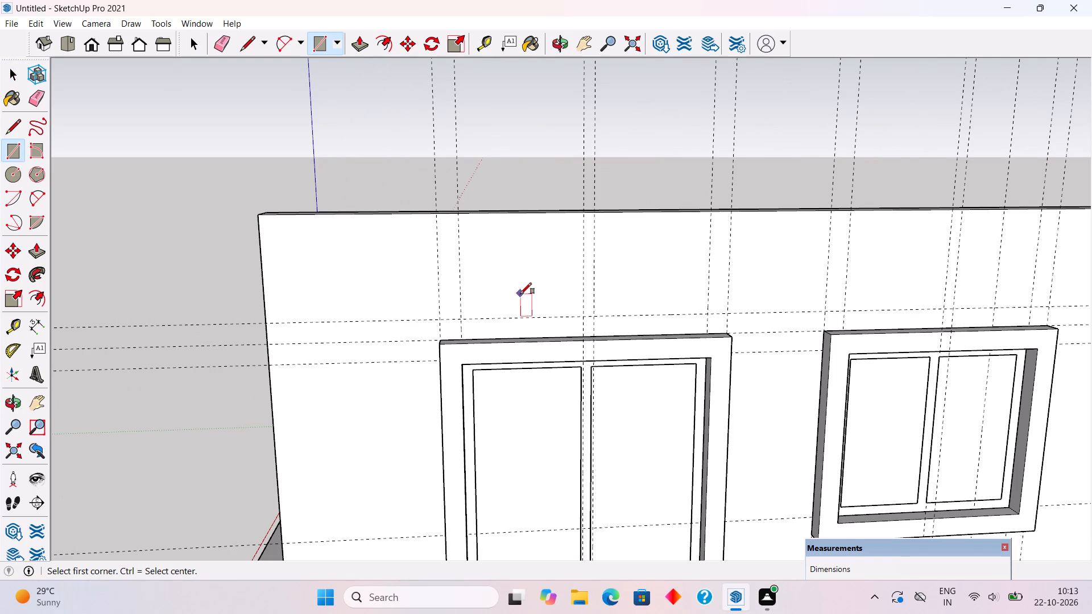
click(439, 318)
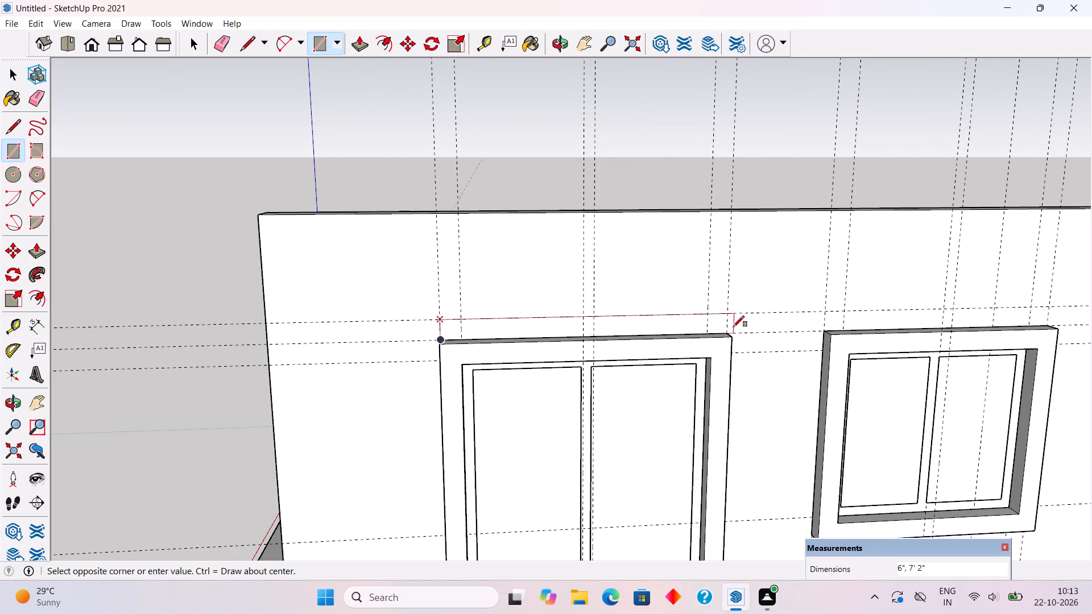
click(728, 333)
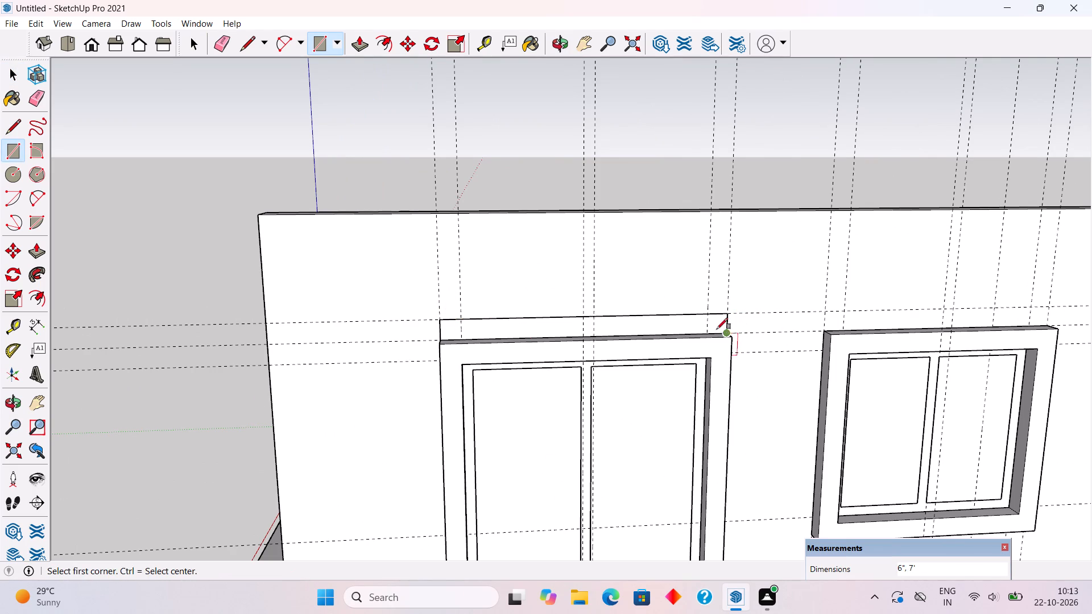
Push/Pull the rectangle above the left-hand window outward 2' to form a sunshade slab.
key(p)
click(696, 322)
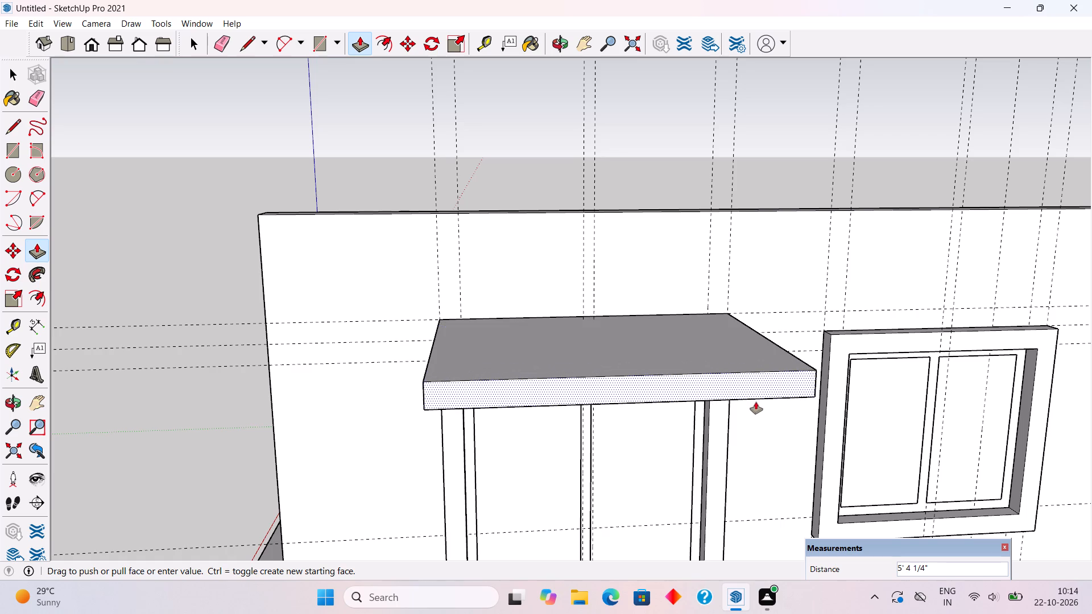
text(2')
key(Return)
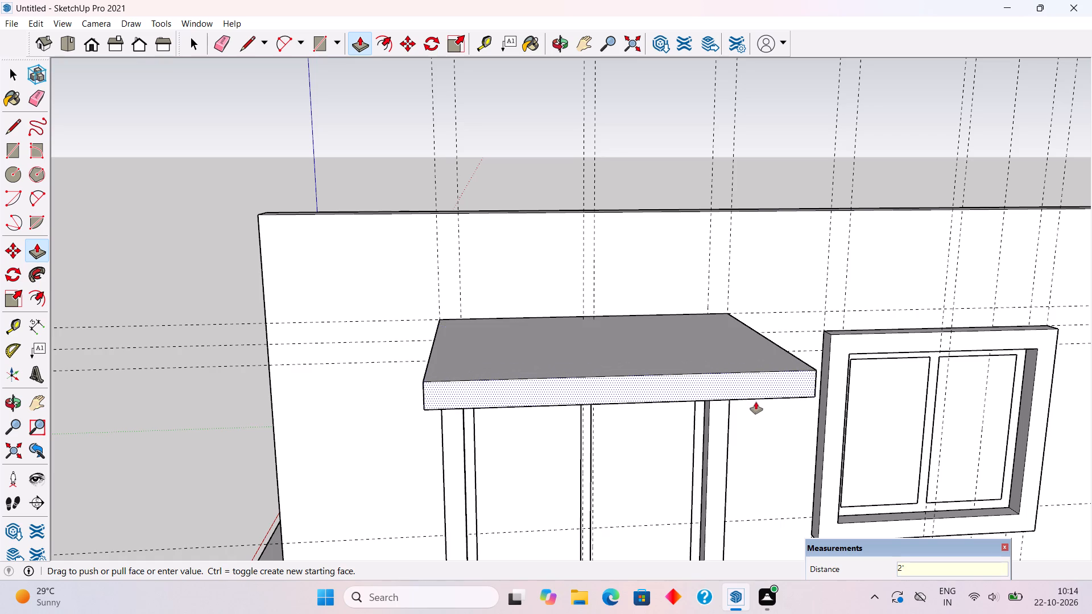
key(space)
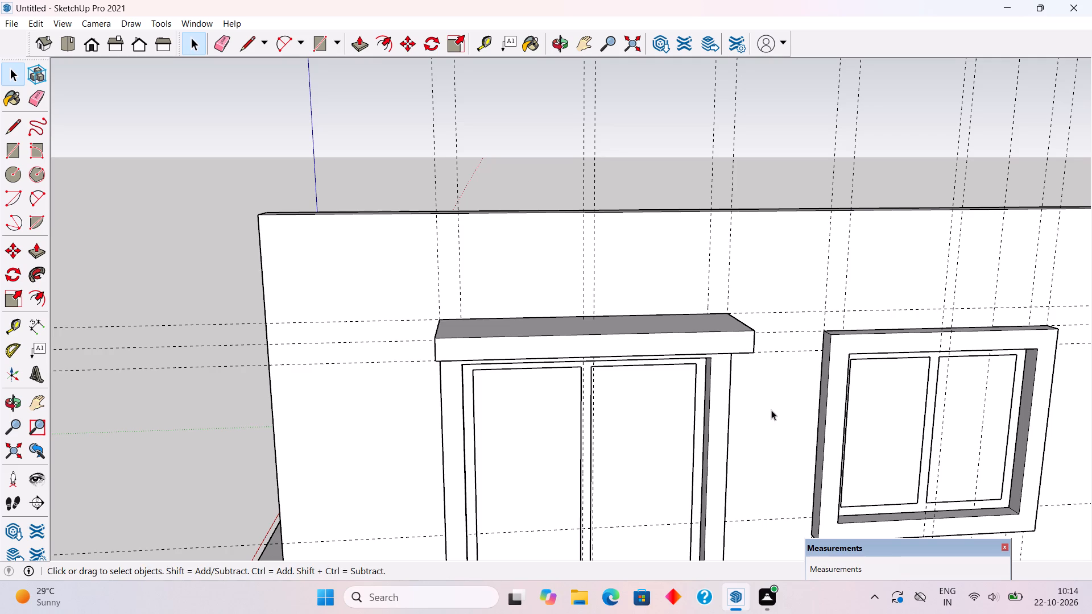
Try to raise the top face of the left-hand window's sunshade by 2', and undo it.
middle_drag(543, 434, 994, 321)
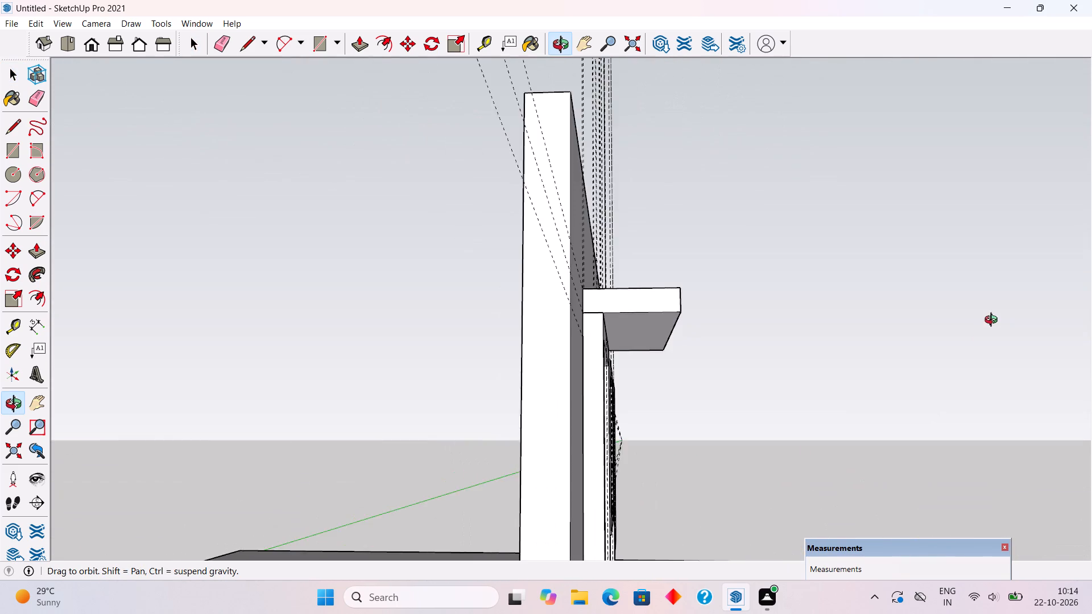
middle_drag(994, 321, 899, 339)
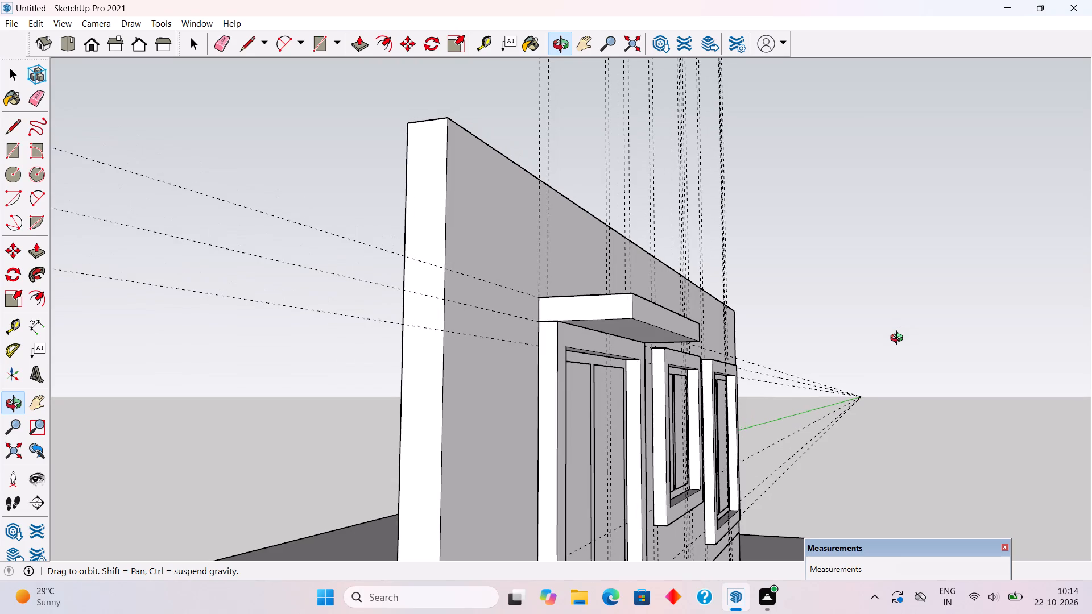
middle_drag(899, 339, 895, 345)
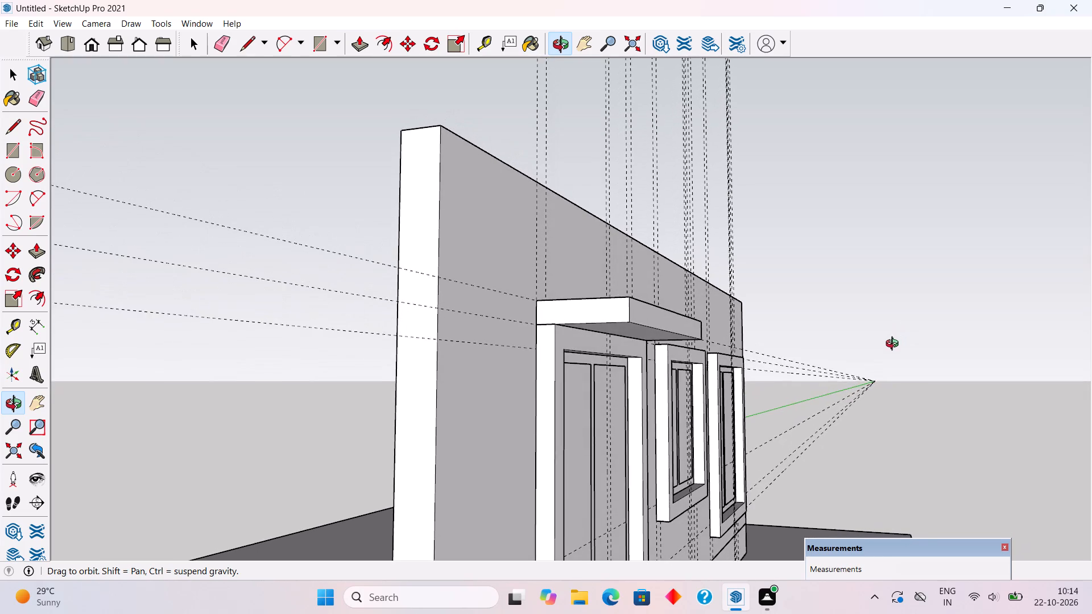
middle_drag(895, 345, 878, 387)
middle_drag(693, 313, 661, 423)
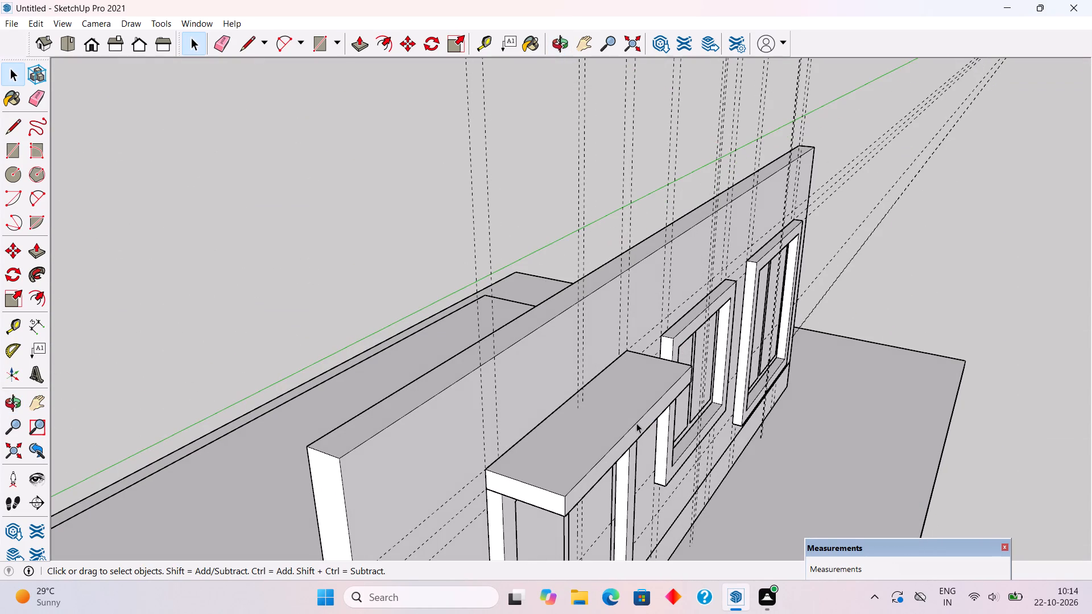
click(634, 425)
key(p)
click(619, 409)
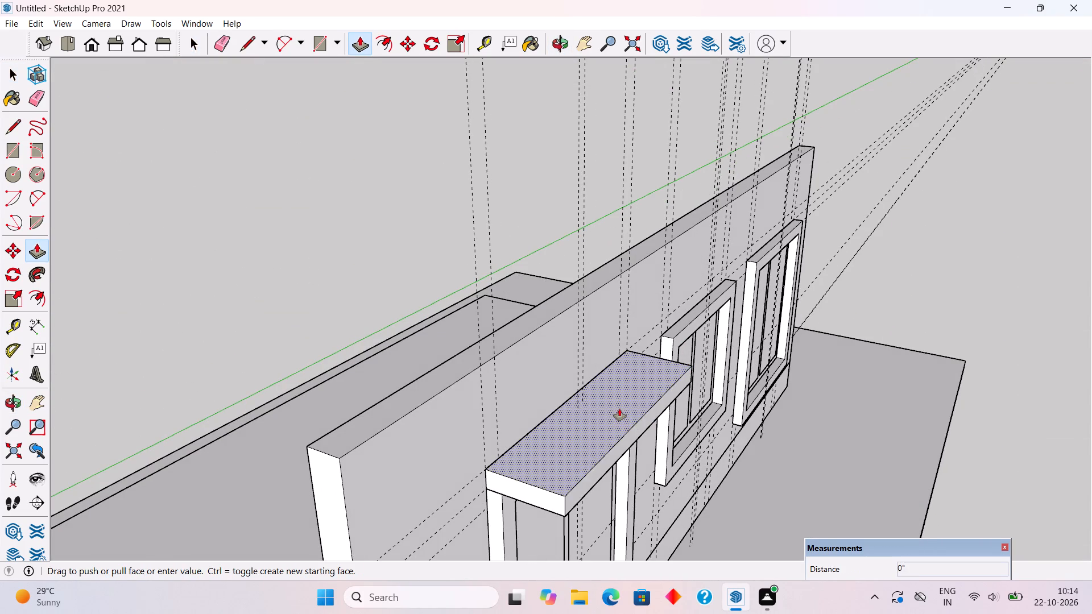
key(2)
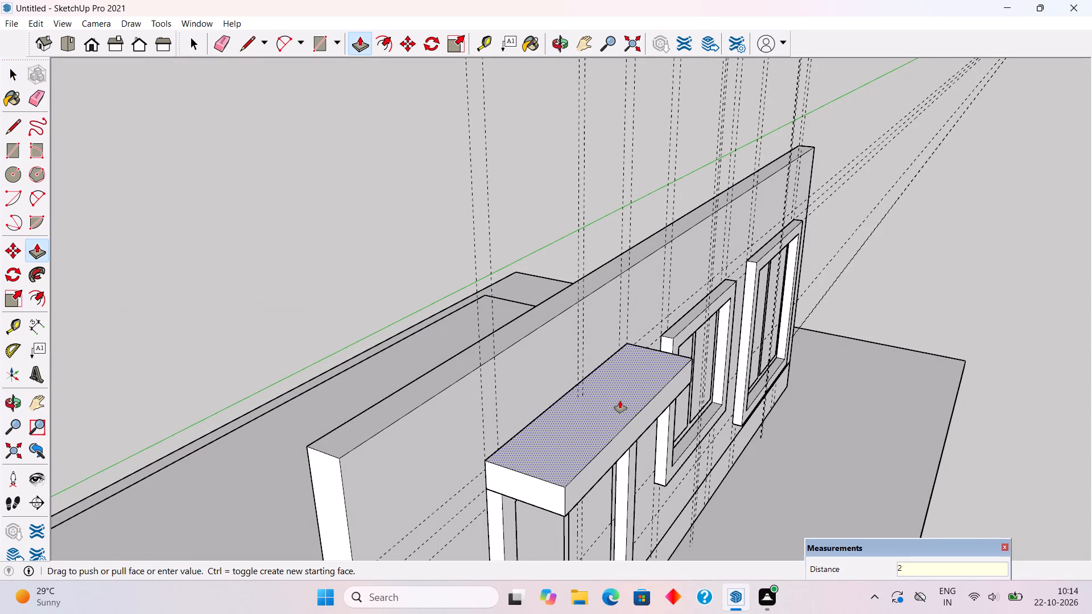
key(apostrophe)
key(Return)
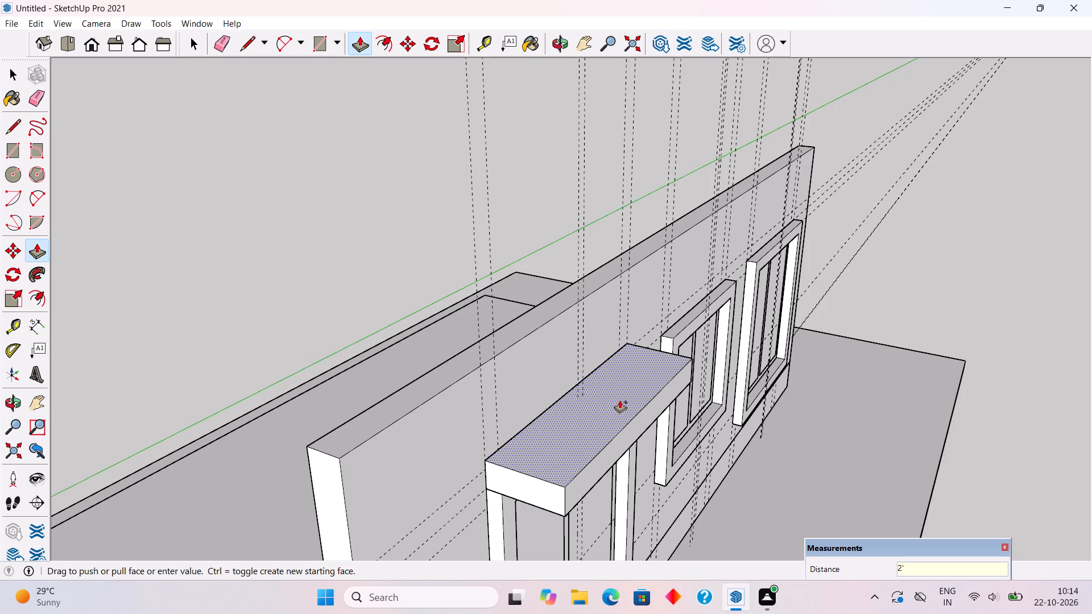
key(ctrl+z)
Push/Pull the top face of the left-hand window's sunshade upward by 2".
click(617, 419)
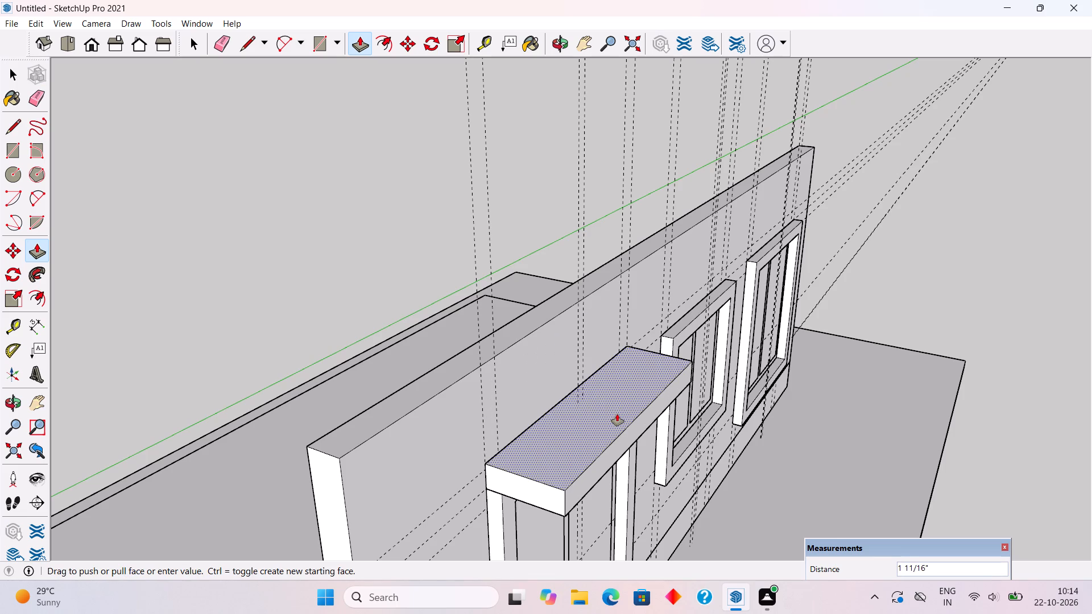
key(1)
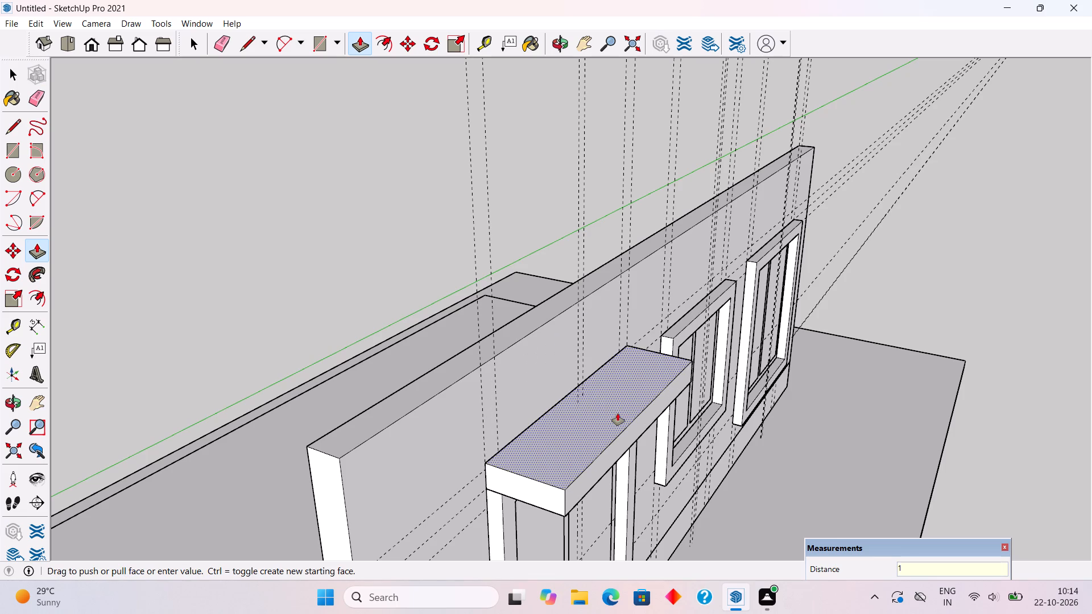
key(BackSpace)
text(2")
key(Return)
key(space)
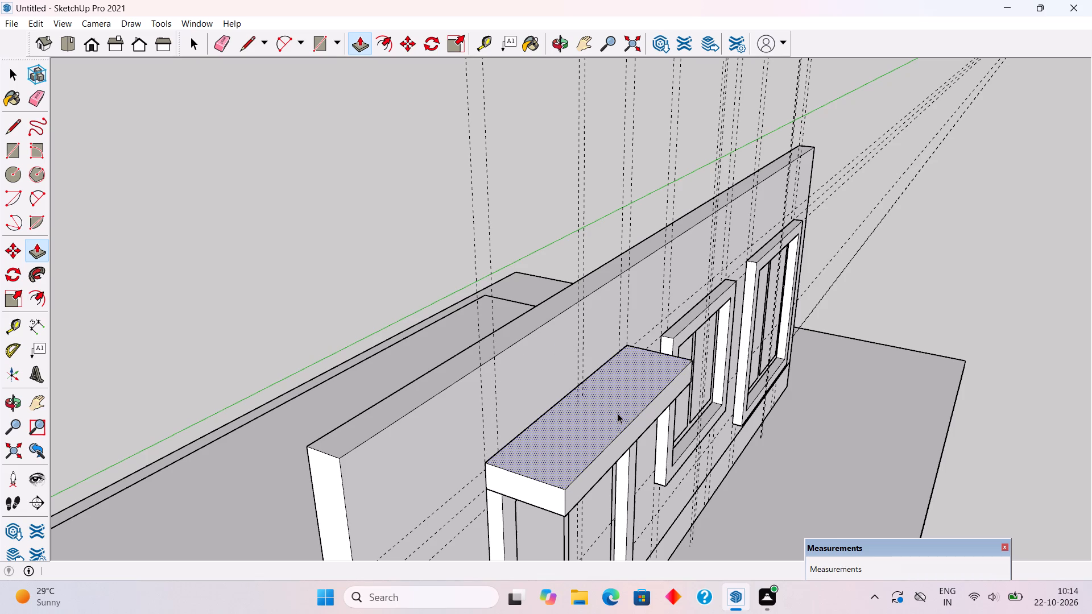
Group all the geometry of the left-hand window's sunshade.
triple_click(618, 413)
click(618, 414)
right_click(618, 414)
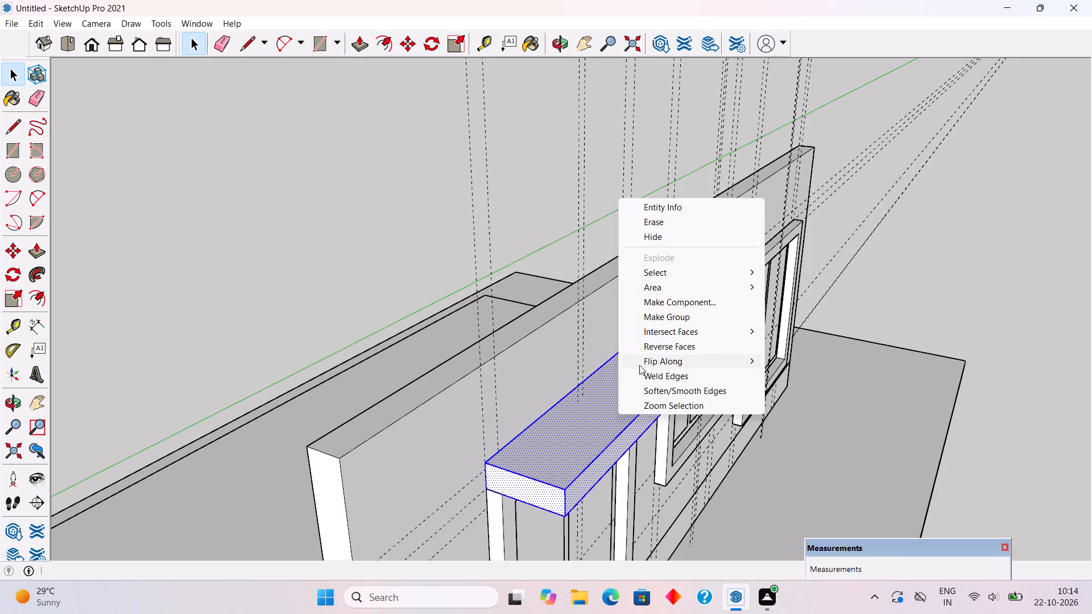
click(665, 317)
Draw a 6" by 6' rectangle on the wall directly above the middle window's frame, between the outer vertical guides.
scroll(690, 346, down, 4)
middle_drag(692, 398, 673, 269)
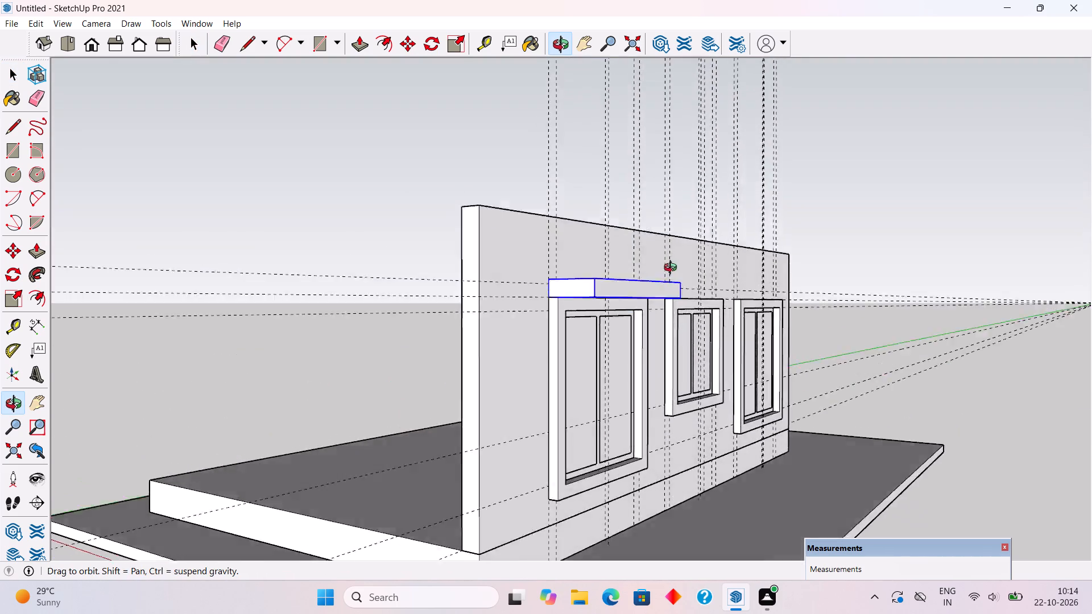
middle_drag(673, 269, 366, 239)
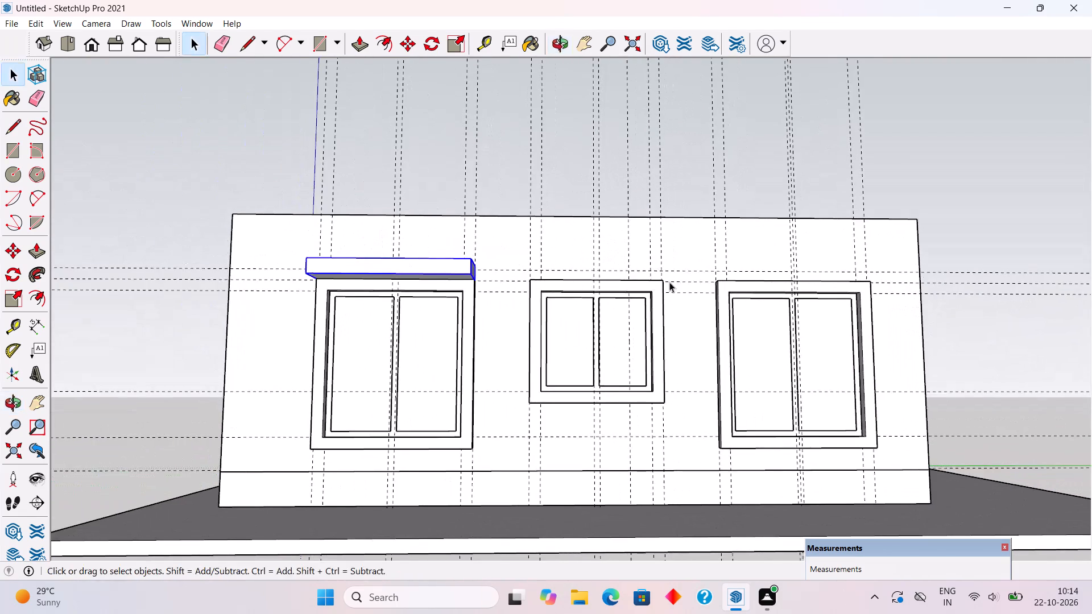
middle_drag(669, 282, 668, 380)
scroll(716, 304, up, 4)
scroll(669, 321, up, 2)
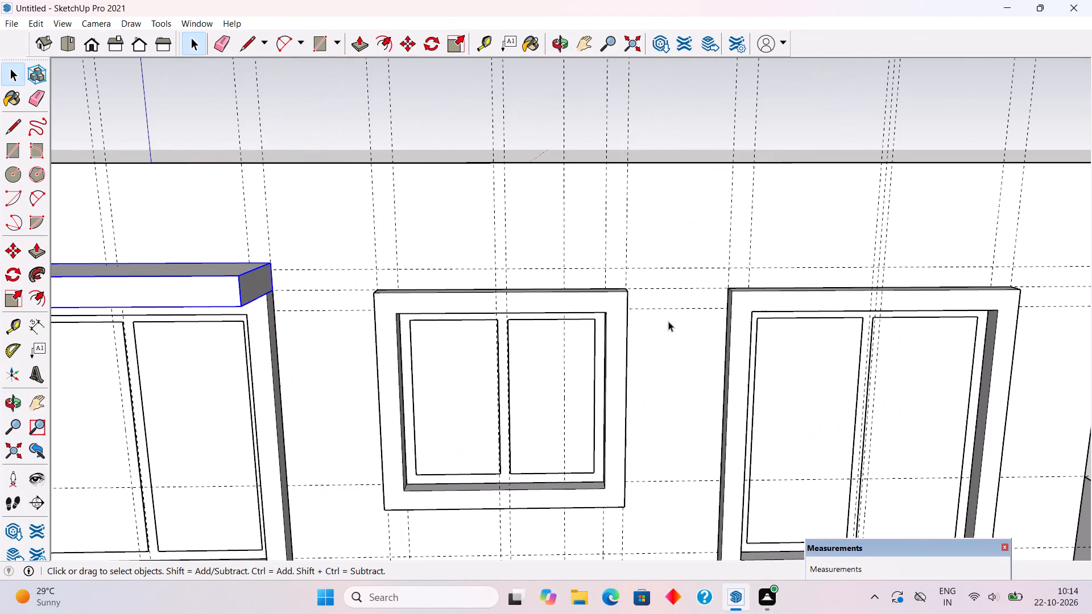
key(r)
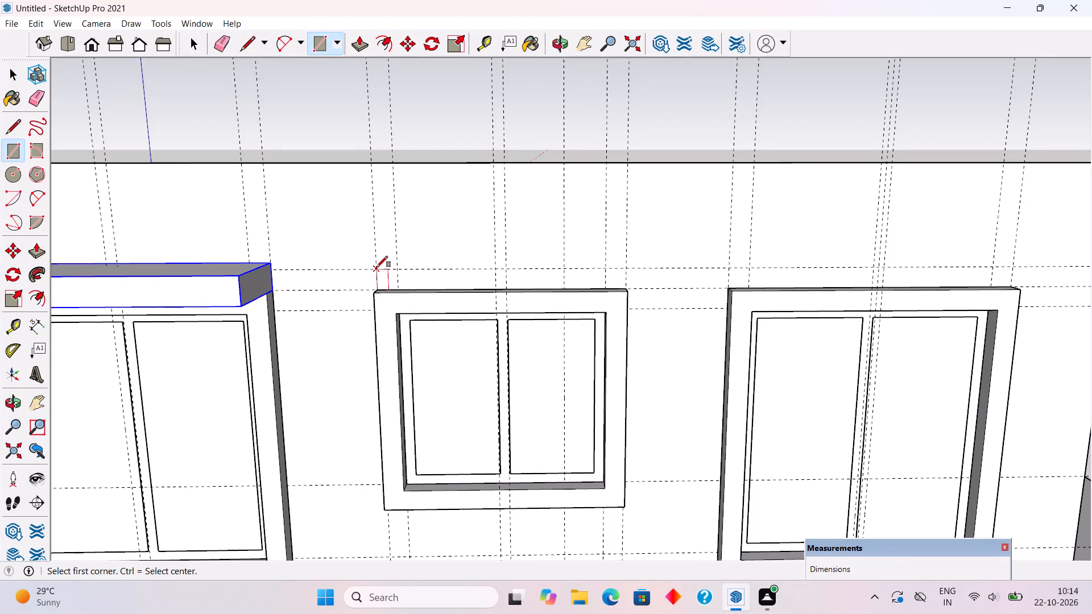
click(377, 267)
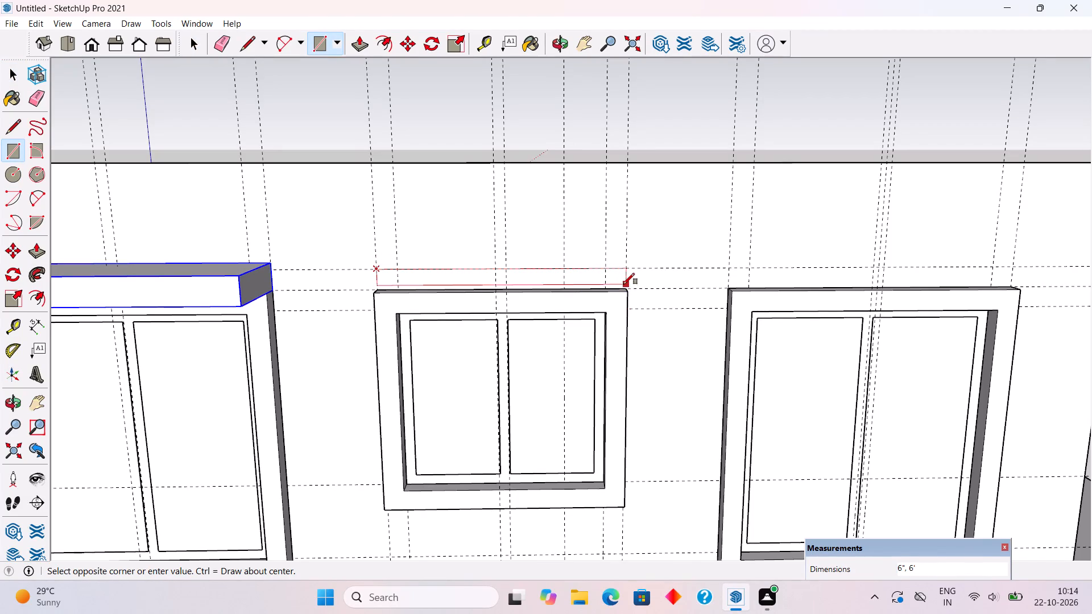
click(627, 287)
Push/Pull the rectangle above the middle window outward 2', matching the projection of the left-hand sunshade.
key(p)
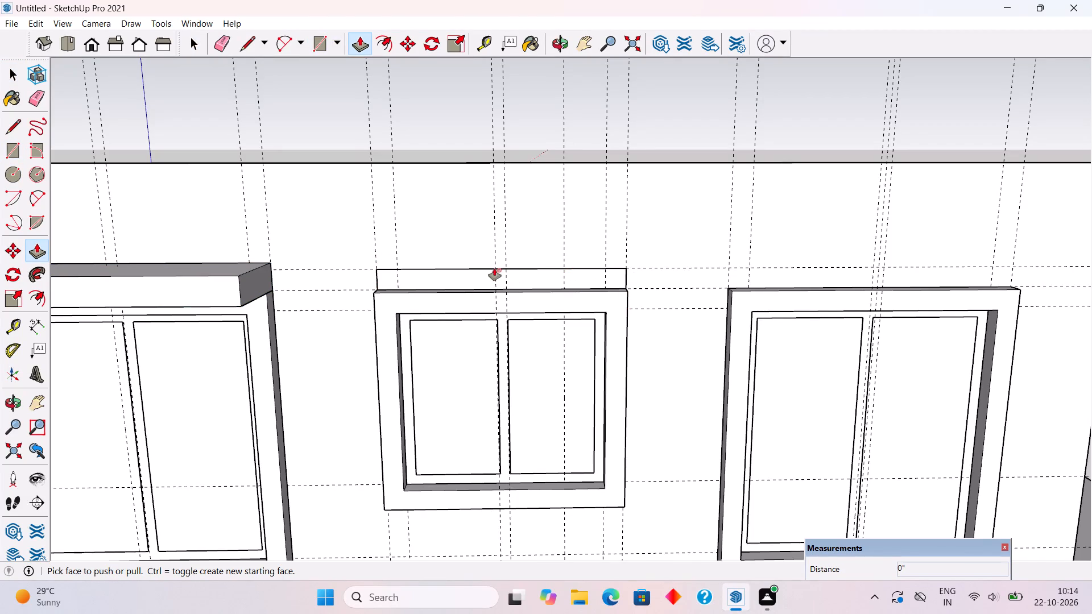
click(494, 268)
click(425, 285)
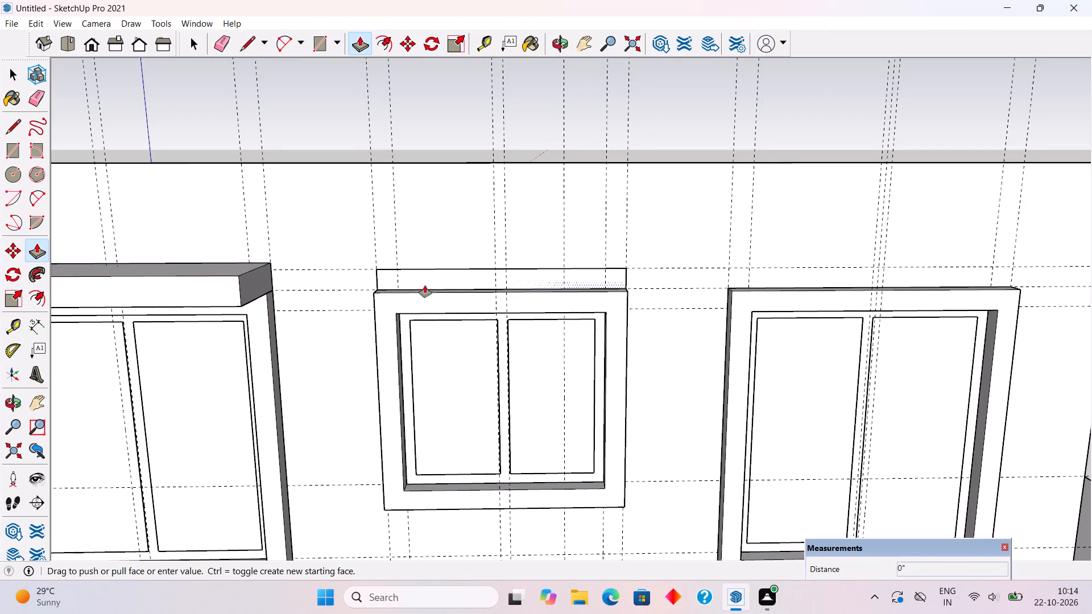
click(243, 282)
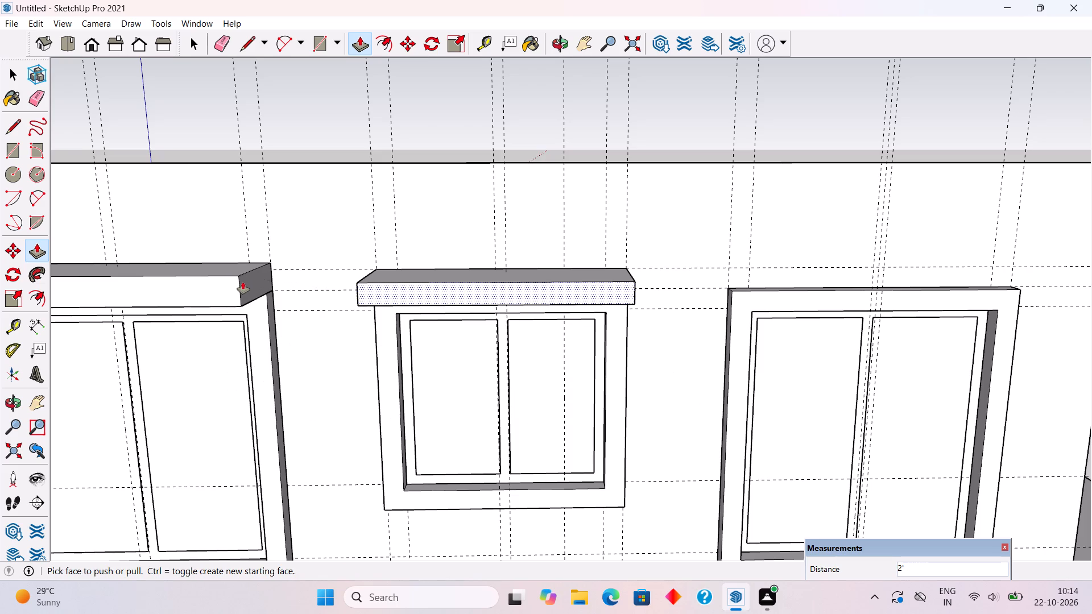
key(space)
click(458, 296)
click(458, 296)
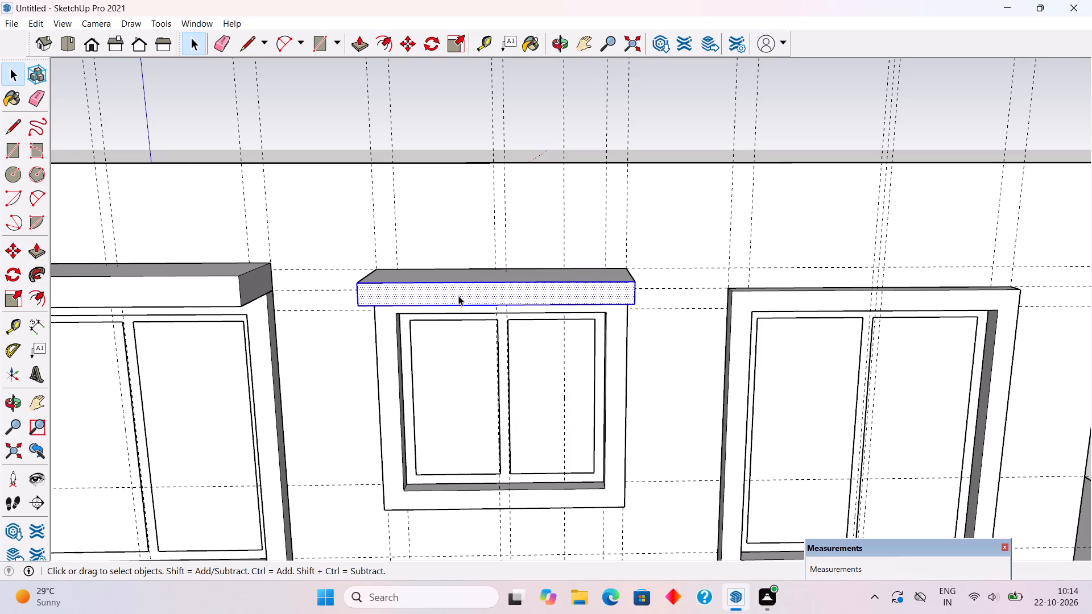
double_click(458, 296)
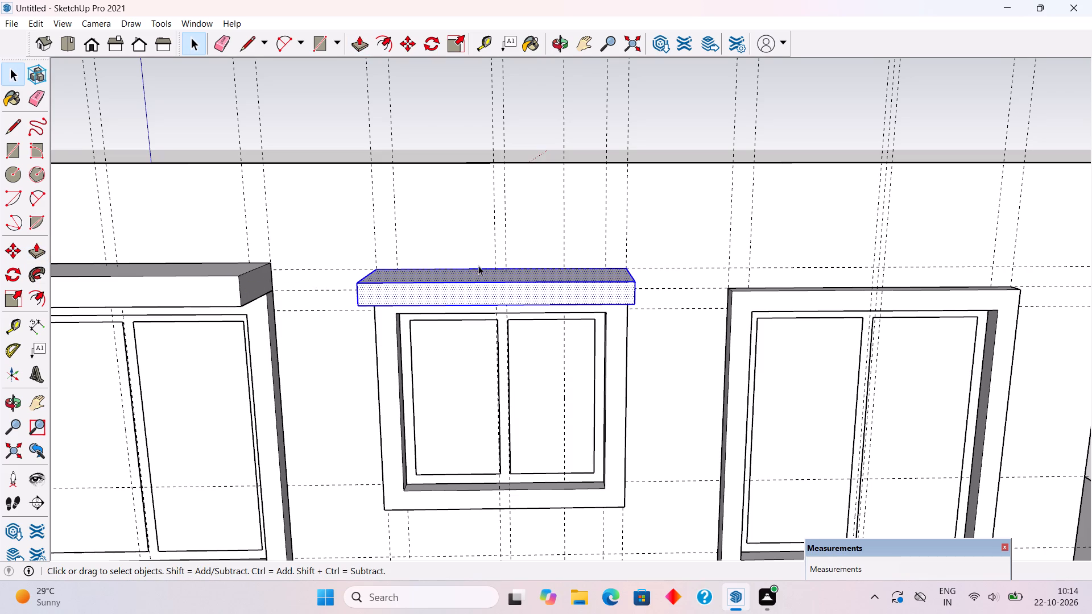
Push/Pull the top face of the middle window's sunshade upward until level with the left-hand sunshade's top.
middle_drag(478, 265, 487, 371)
key(p)
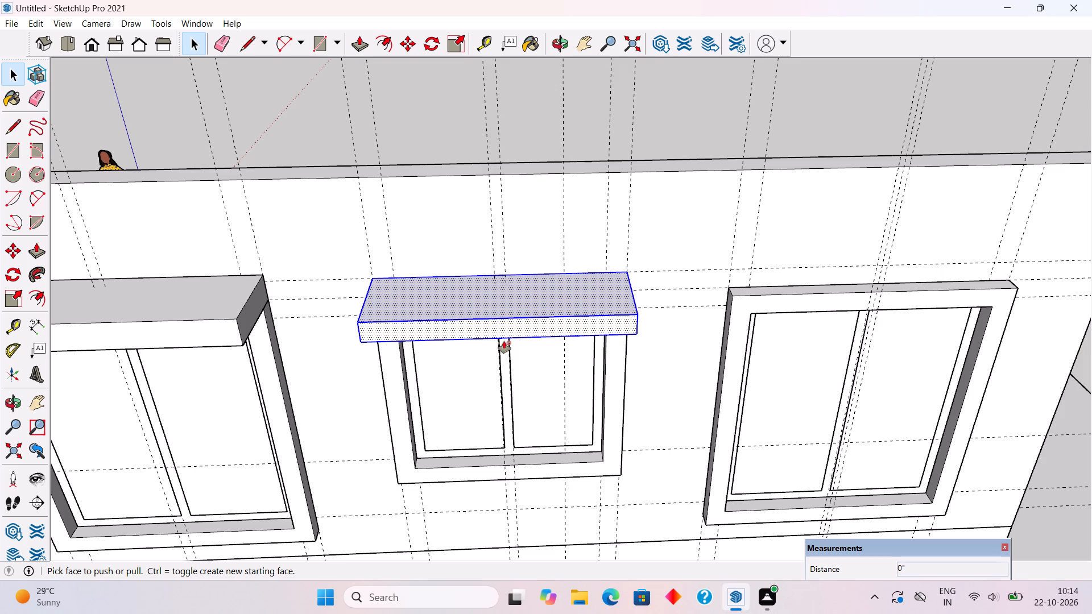
click(469, 301)
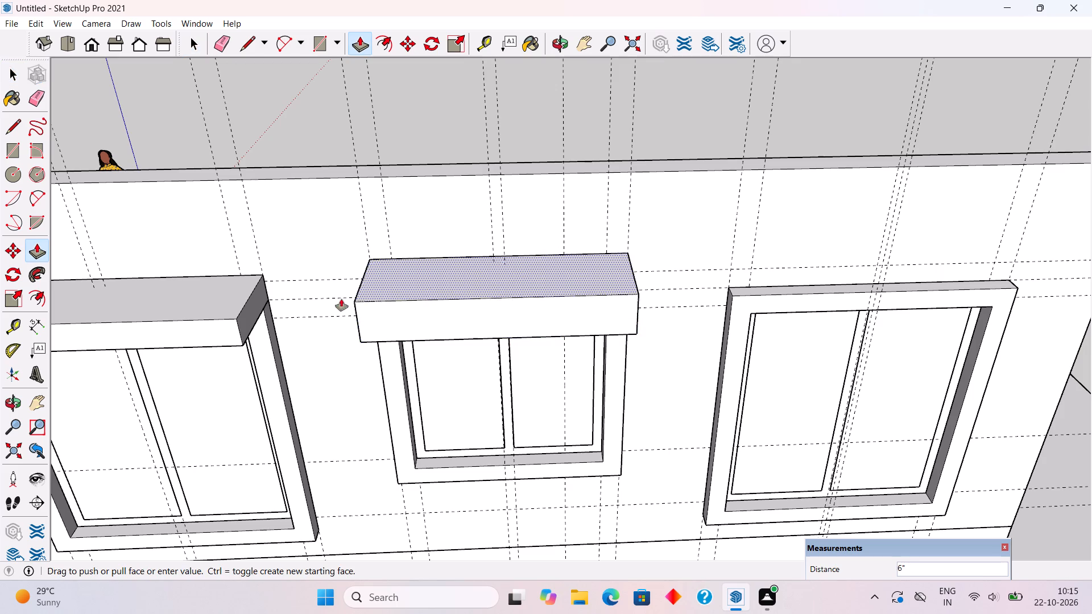
click(243, 302)
key(space)
Group all the geometry of the middle window's sunshade and clear the selection.
click(437, 331)
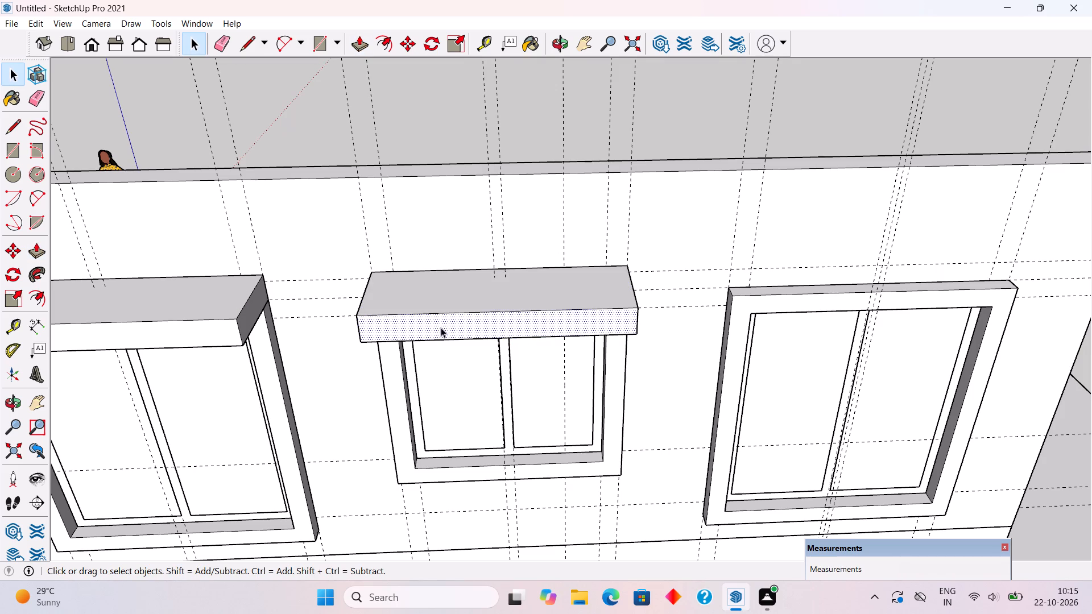
triple_click(443, 326)
right_click(444, 325)
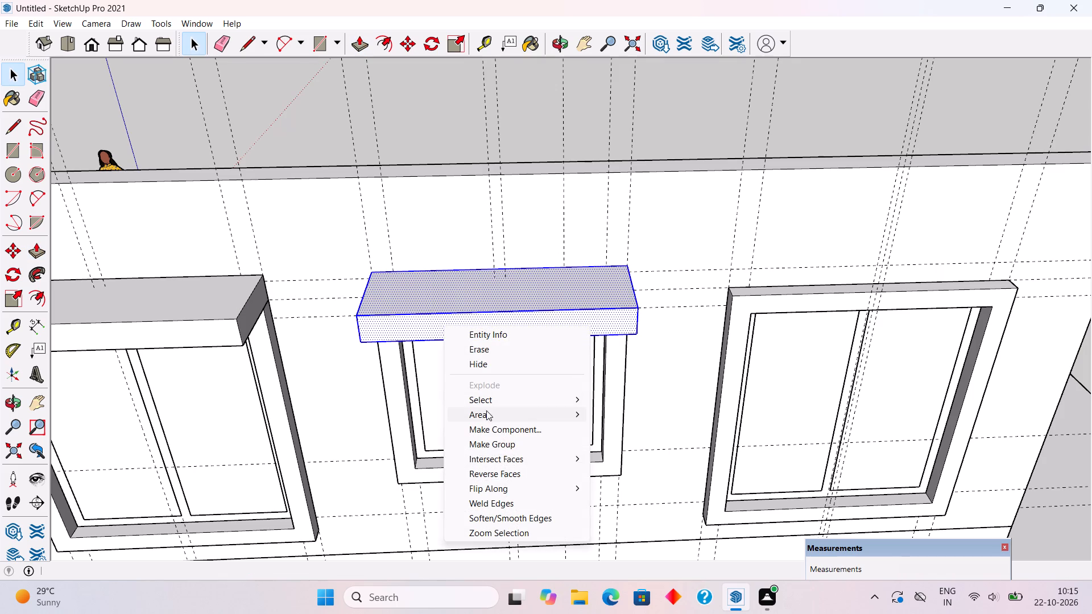
click(497, 445)
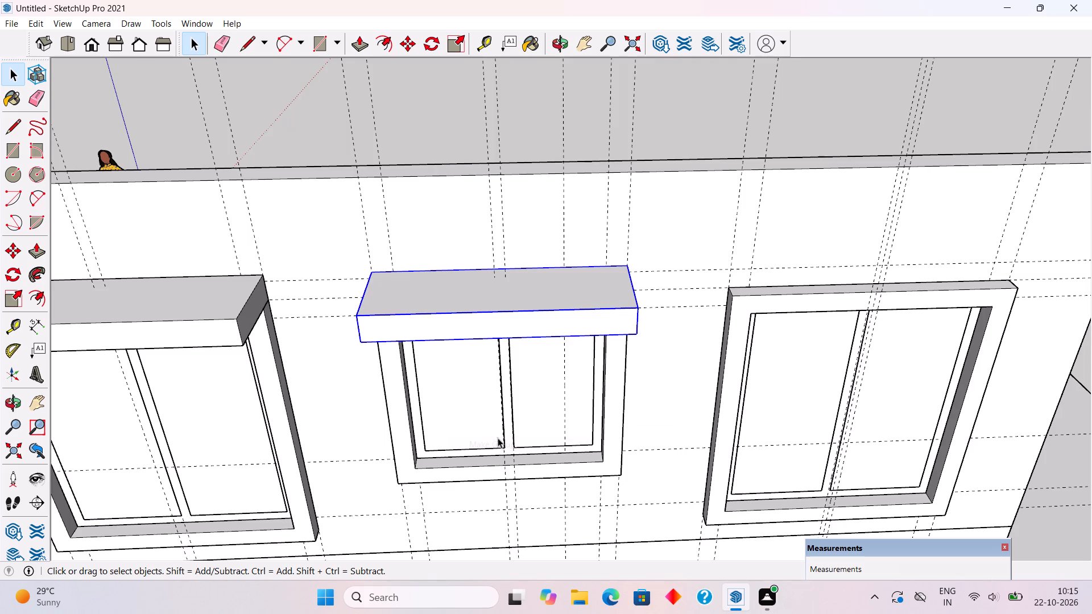
scroll(468, 392, down, 4)
click(465, 185)
Draw a 6" high rectangle on the wall directly above the right-hand window's frame, spanning between its outer vertical guides.
scroll(499, 286, down, 3)
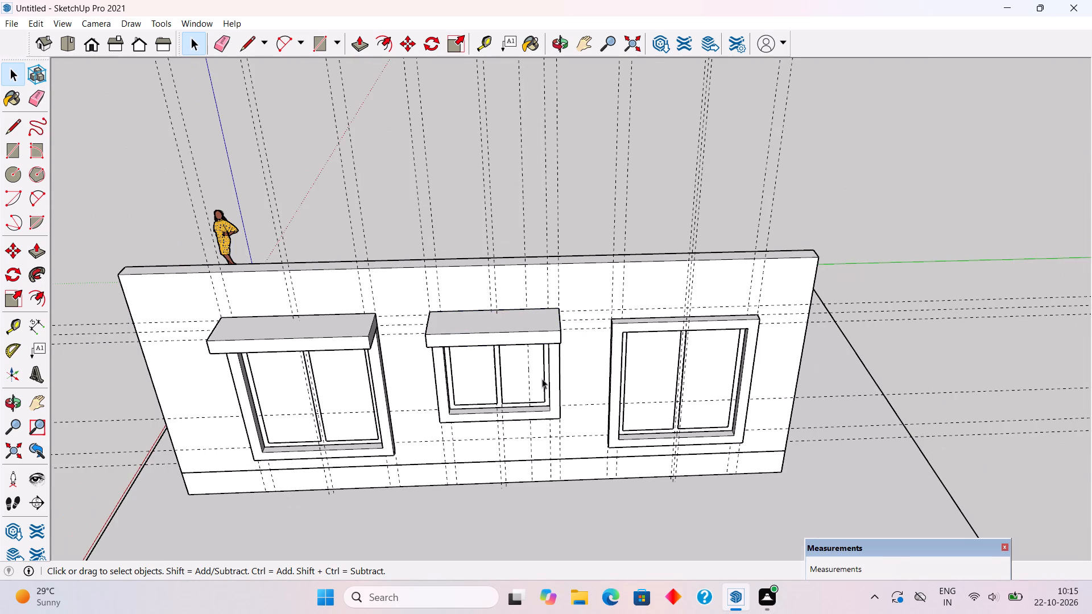
scroll(832, 405, up, 4)
middle_drag(806, 370, 806, 351)
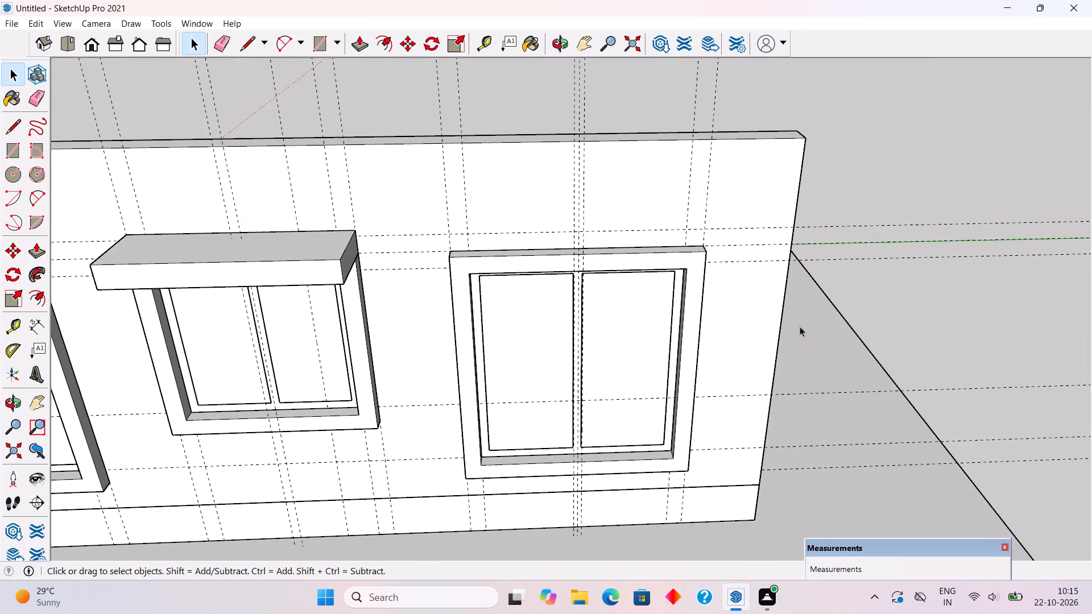
scroll(755, 271, up, 4)
key(r)
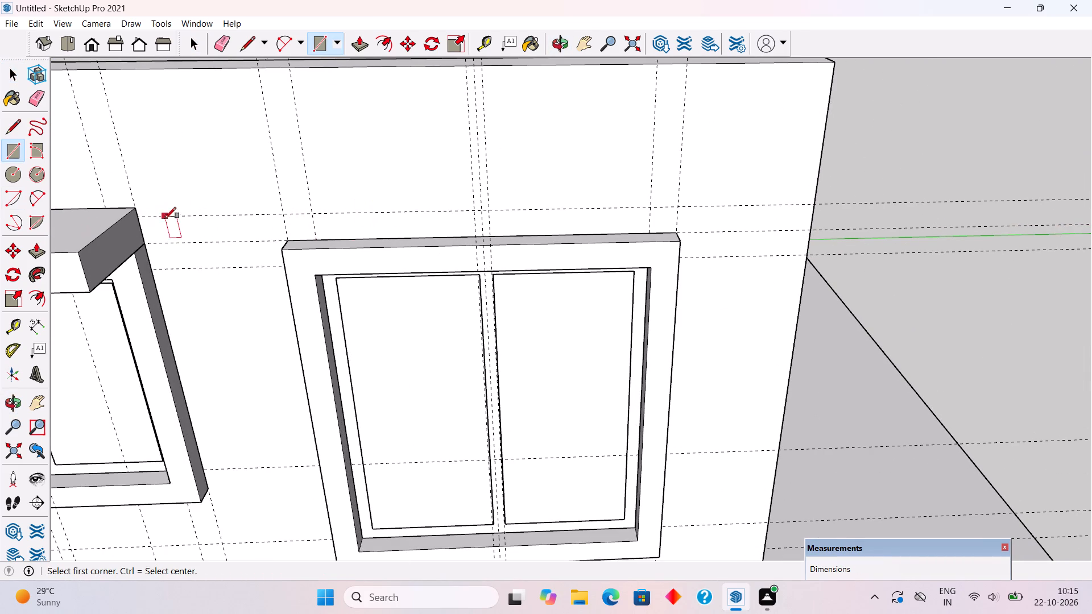
click(286, 214)
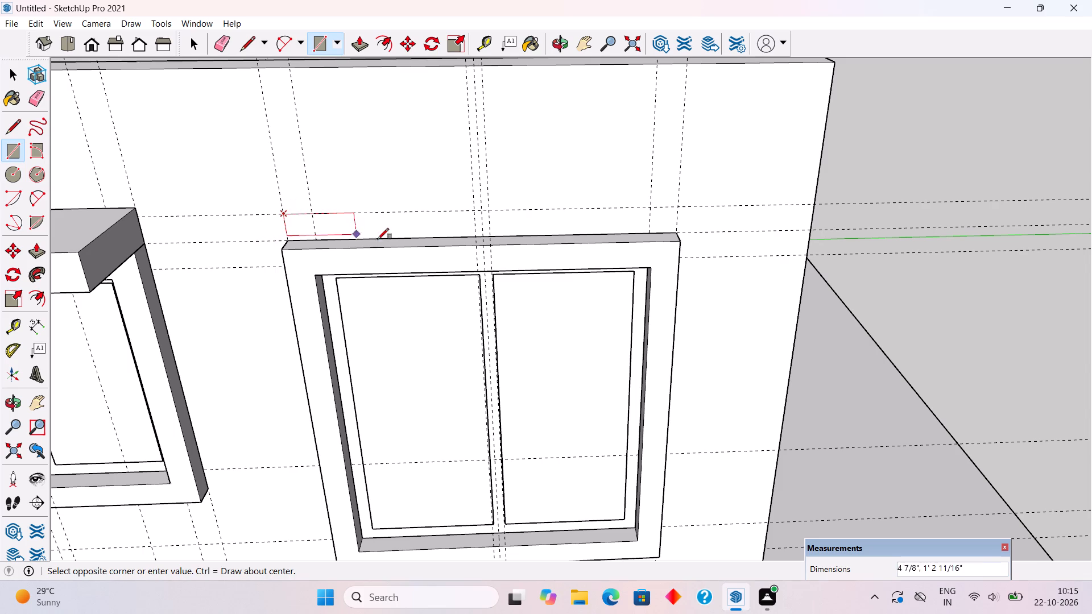
click(677, 236)
Push/Pull the rectangle above the right-hand window outward until flush with the front of the middle window's sunshade.
key(p)
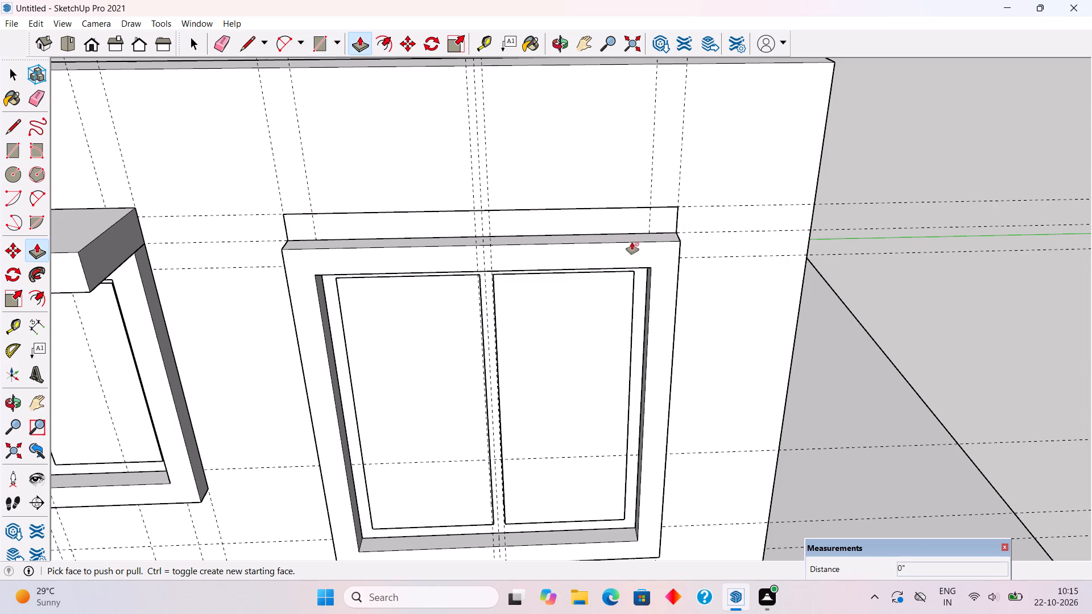
click(567, 223)
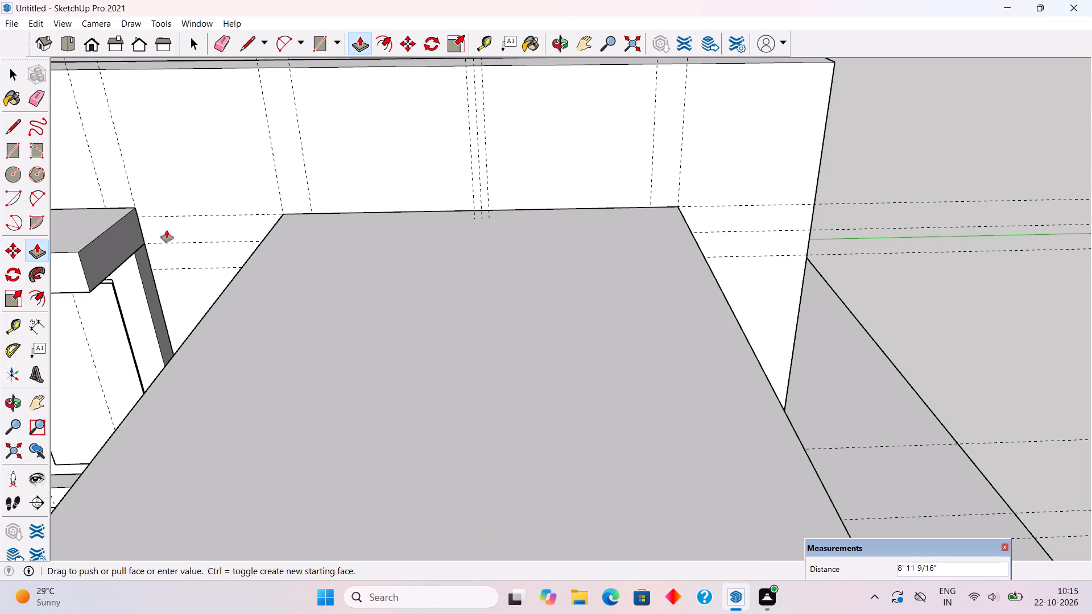
click(79, 262)
key(space)
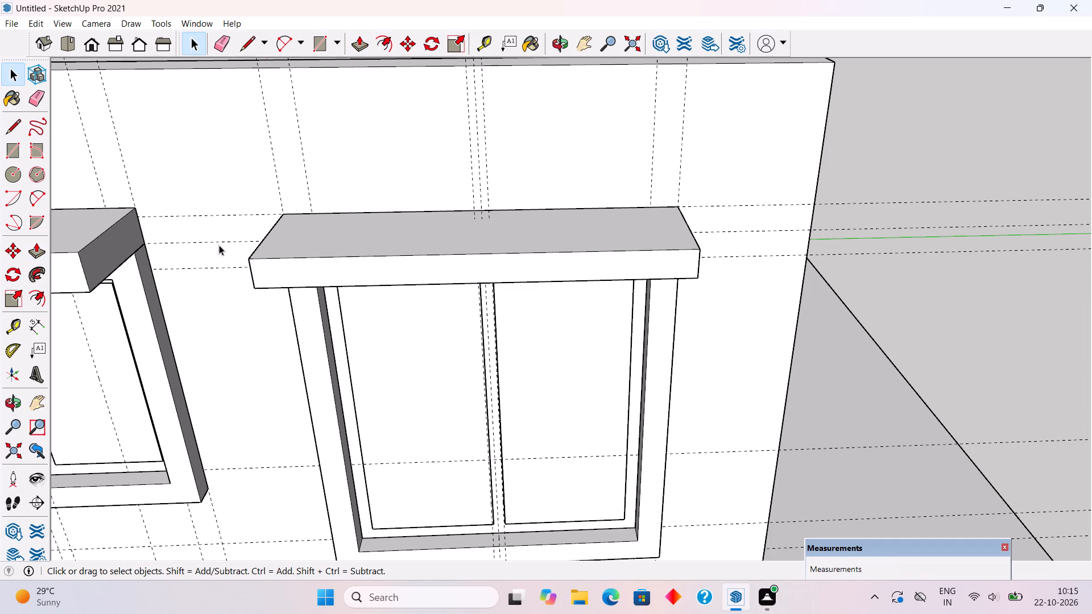
Push/Pull the top face of the right-hand window's sunshade upward until level with the middle sunshade's top.
key(p)
click(353, 242)
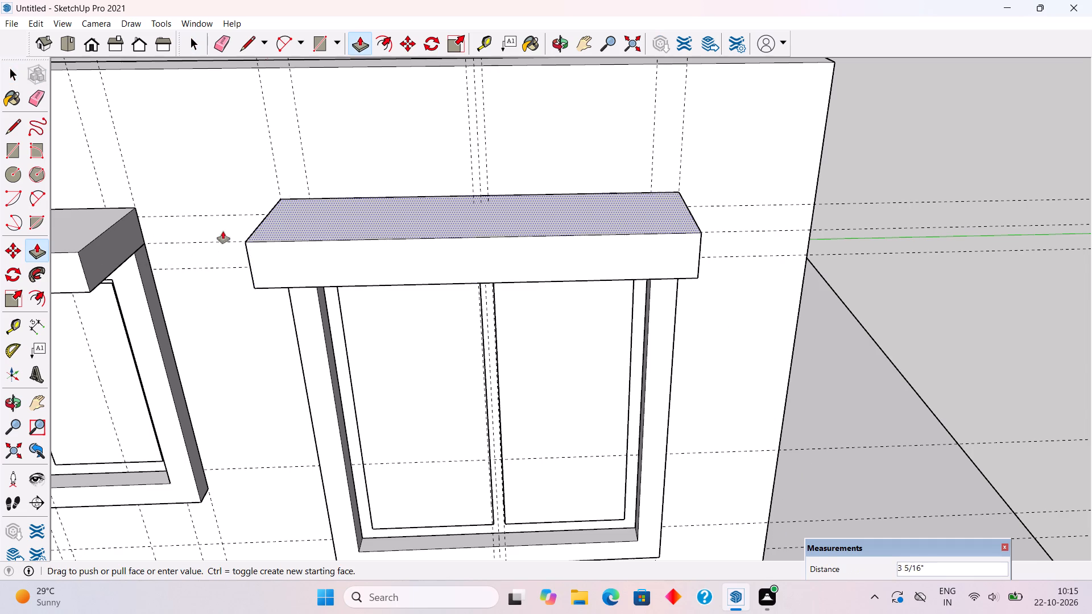
click(98, 234)
key(space)
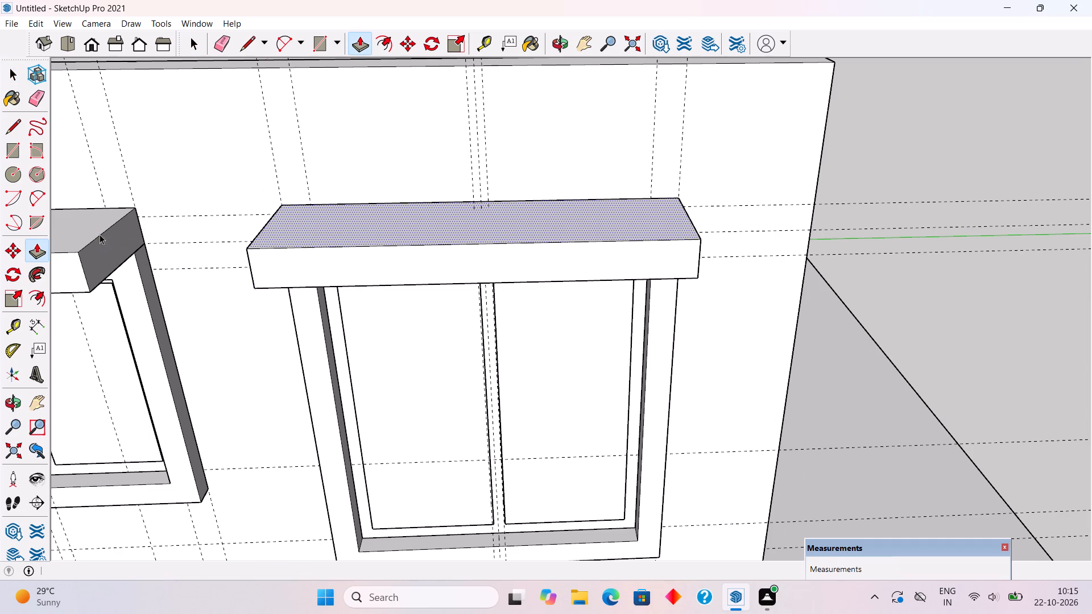
Group all the geometry of the right-hand window's sunshade and clear the selection.
click(330, 256)
triple_click(330, 256)
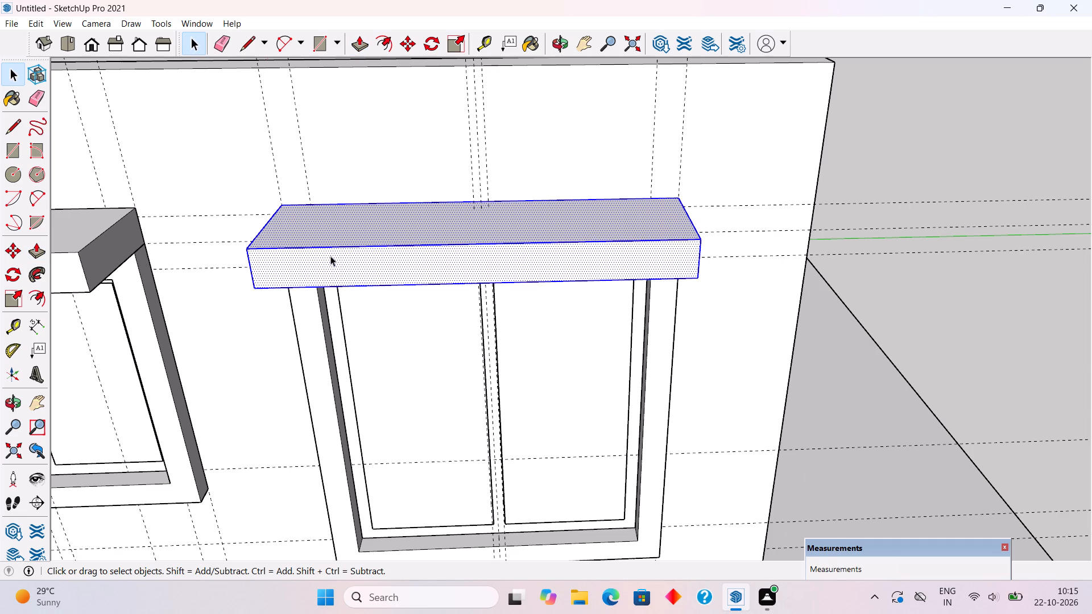
right_click(330, 256)
click(395, 371)
scroll(395, 371, down, 5)
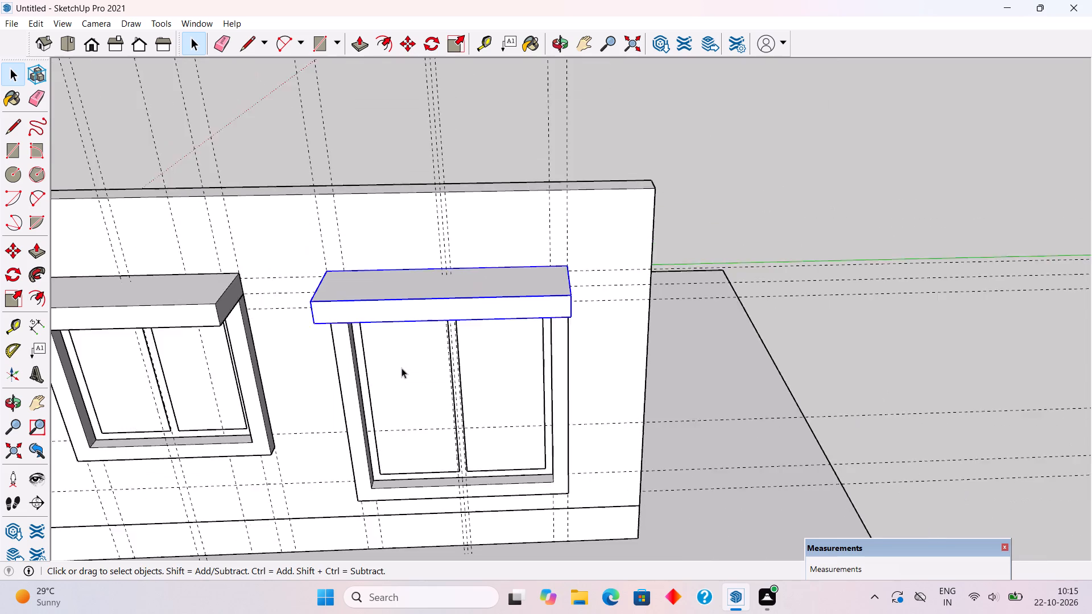
scroll(402, 368, down, 3)
scroll(402, 368, up, 1)
scroll(402, 368, down, 5)
click(520, 236)
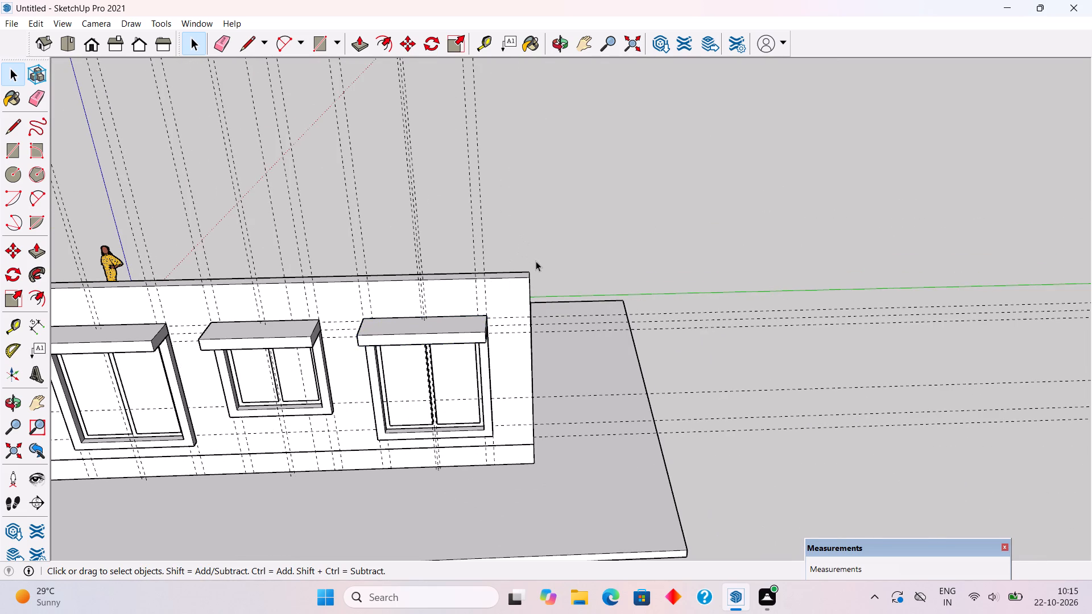
Examine the wall and its three window sunshades from the front and from the end.
scroll(536, 261, down, 8)
middle_drag(487, 297, 543, 155)
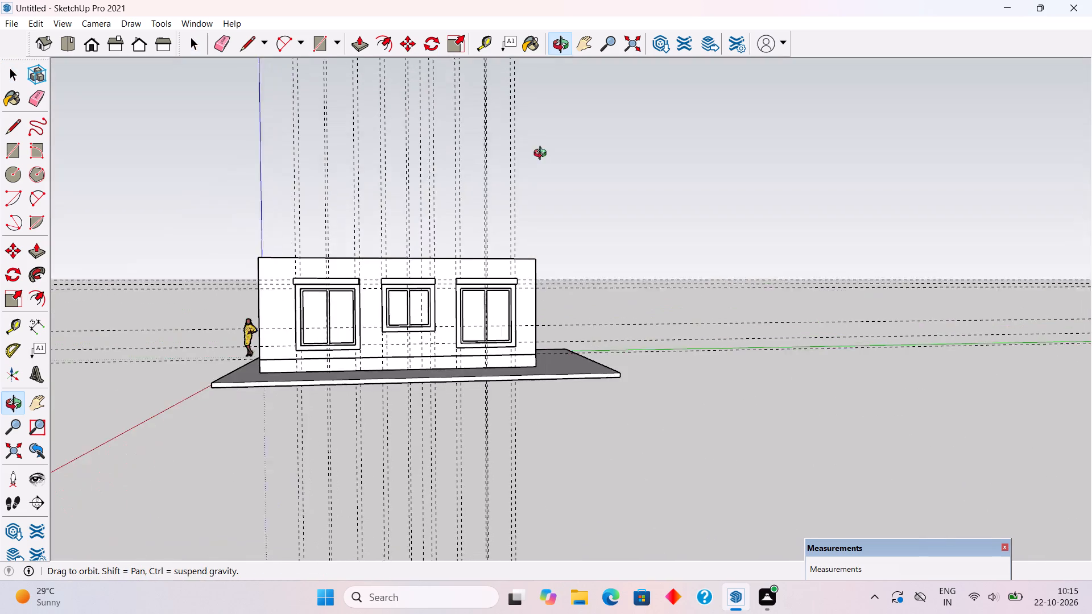
middle_drag(543, 155, 547, 153)
middle_drag(342, 283, 484, 296)
scroll(380, 330, up, 4)
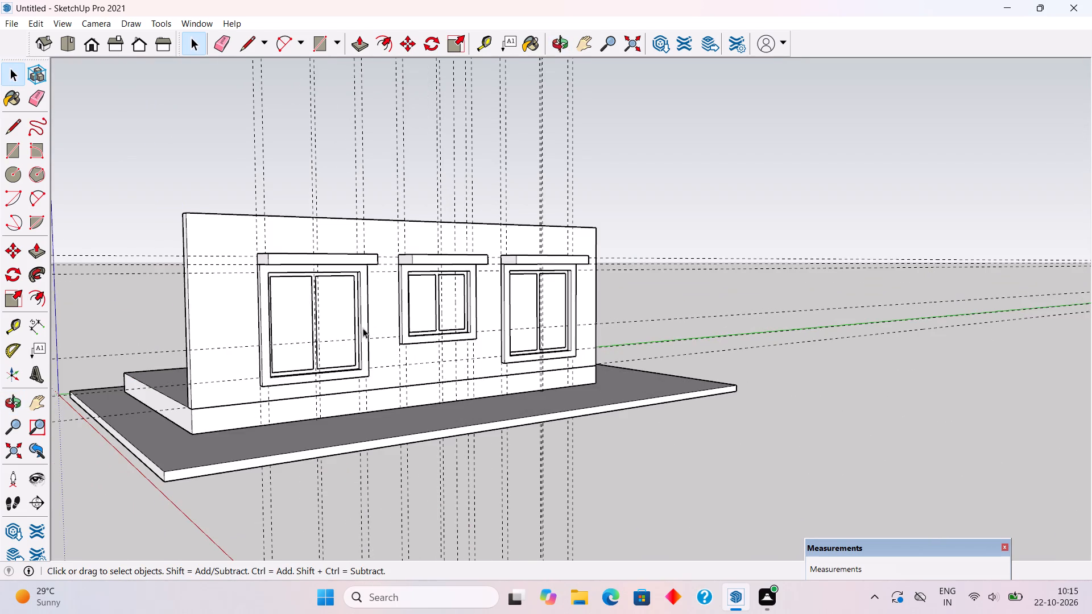
middle_drag(379, 325, 571, 373)
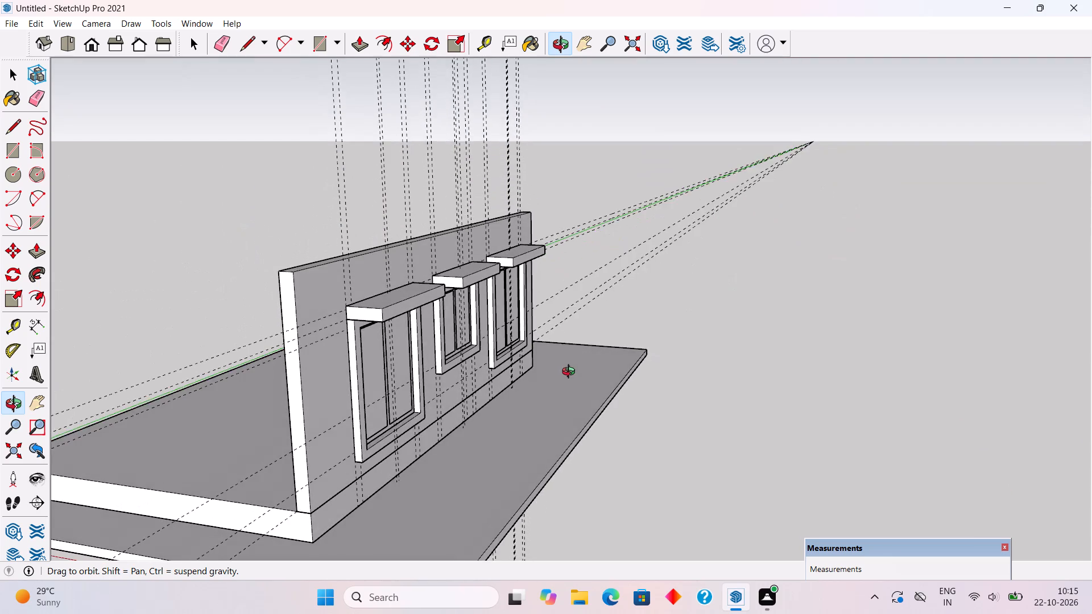
middle_drag(571, 373, 469, 370)
key(space)
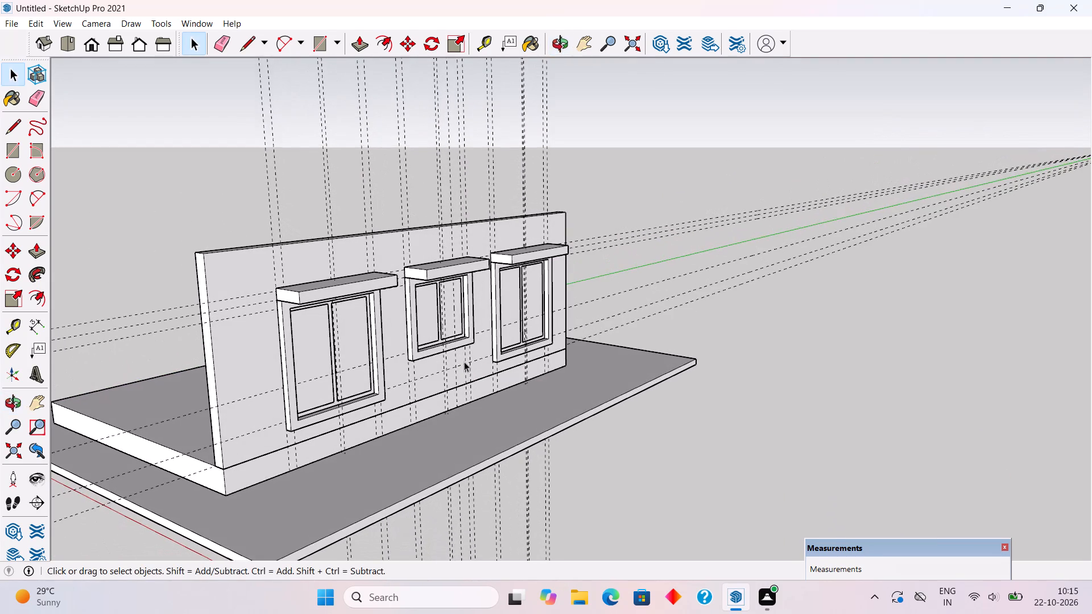
scroll(464, 362, down, 1)
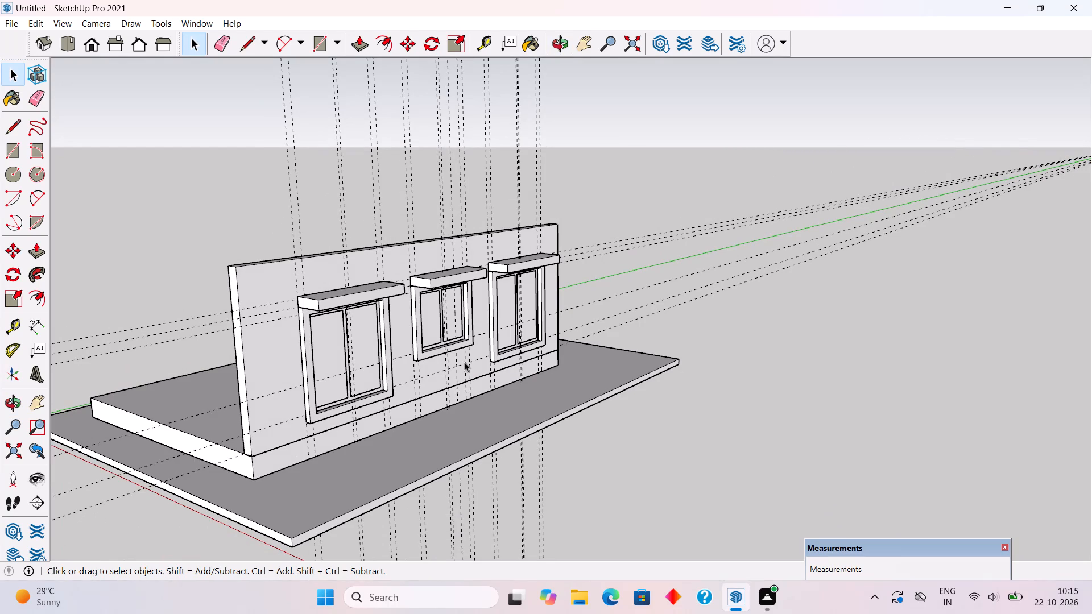
scroll(432, 356, down, 3)
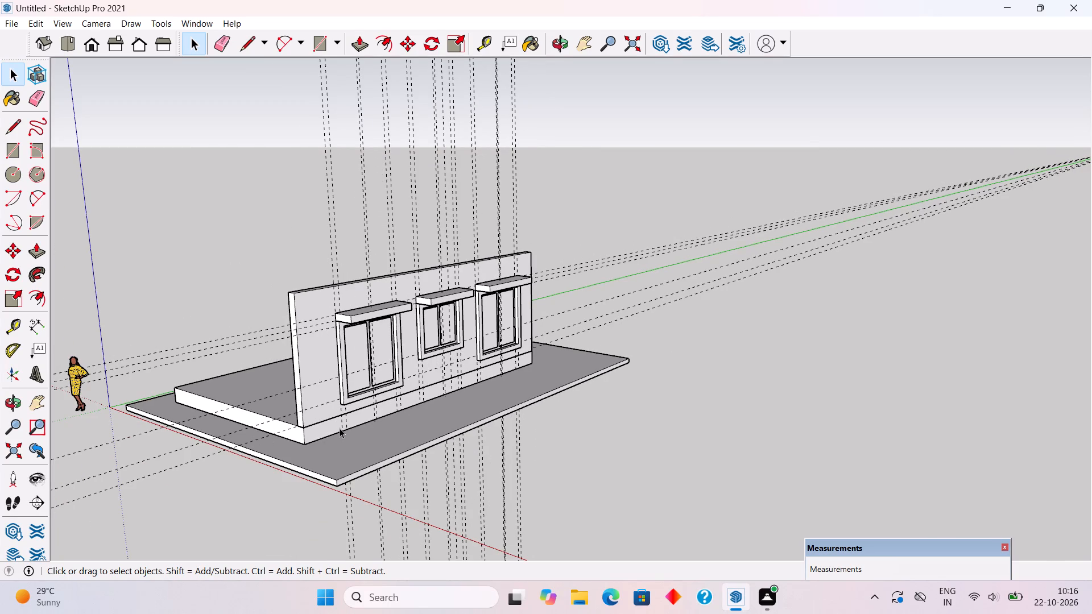
Place a vertical guide 2.5' outward from the left-hand window frame's outer edge, toward the wall's near end.
scroll(321, 387, up, 6)
scroll(313, 462, up, 1)
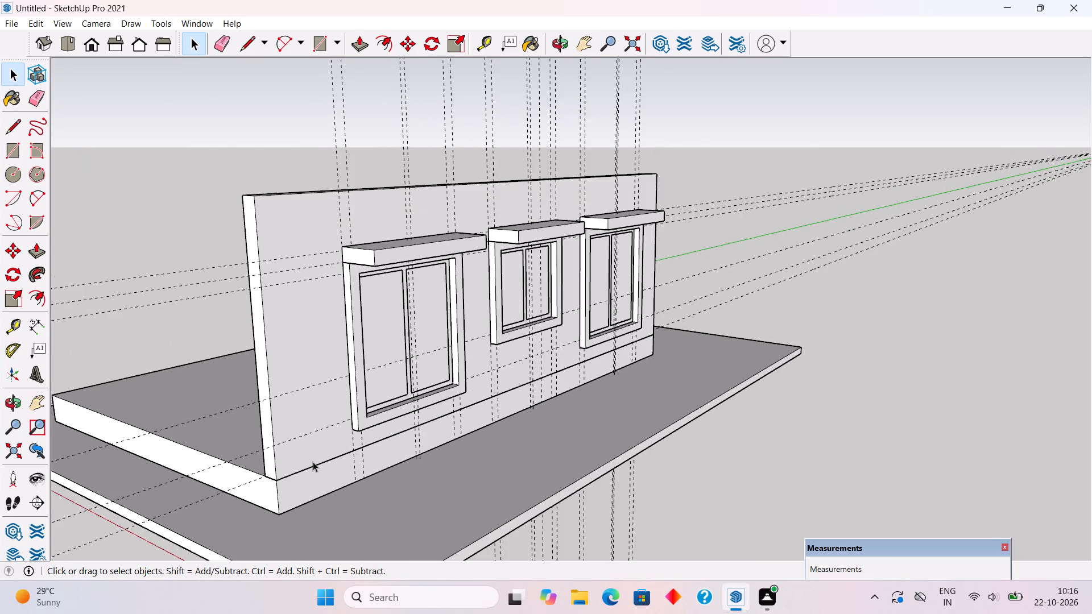
scroll(313, 462, up, 2)
key(t)
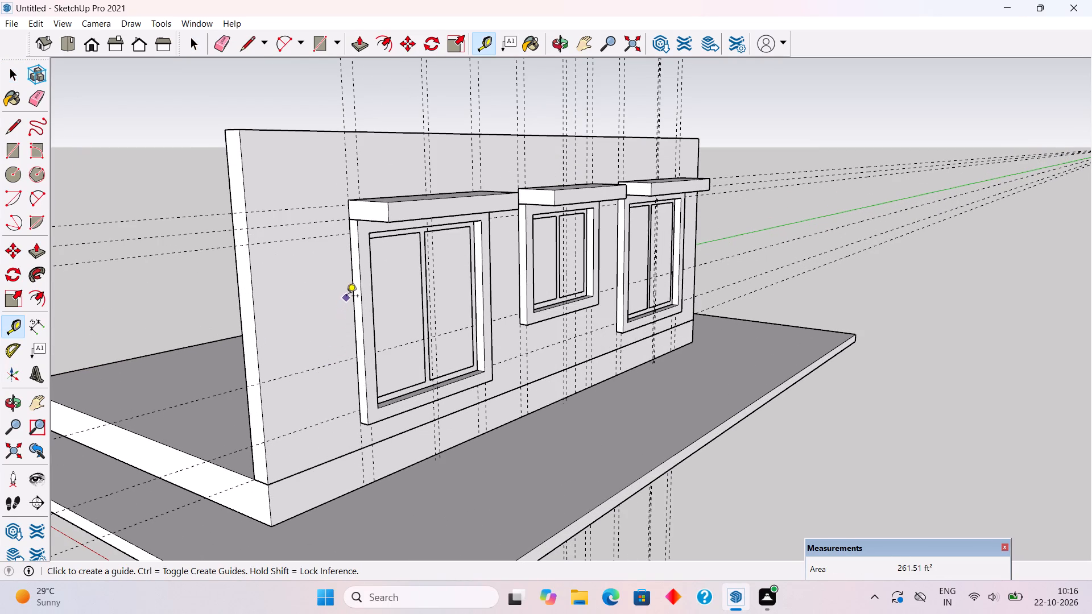
click(352, 292)
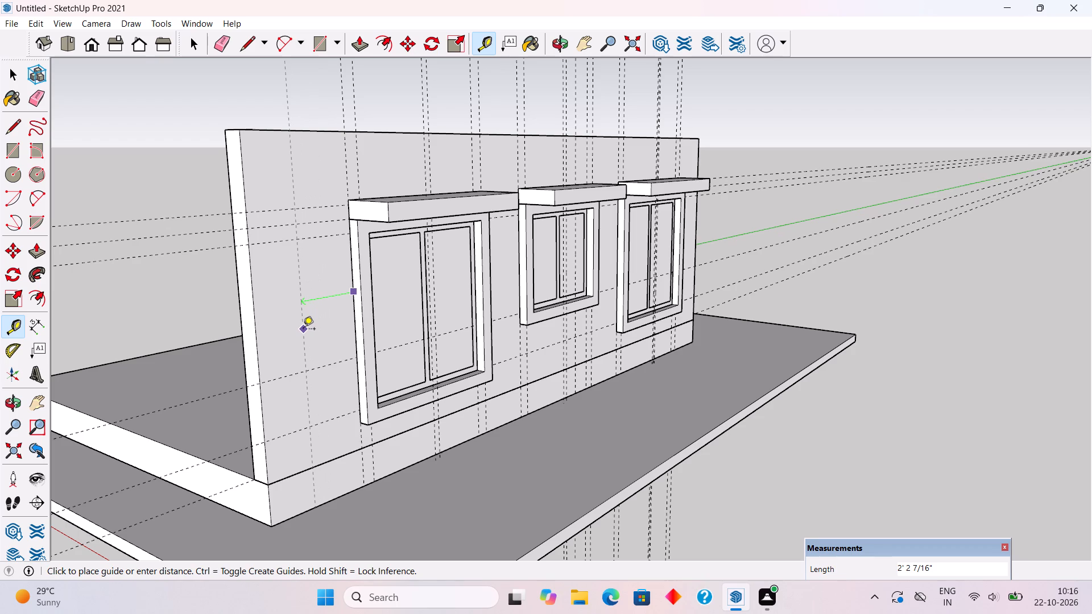
text(2.5')
key(Return)
Open the wall group and Push/Pull its near end face inward toward the guide beside the left-hand window.
key(b)
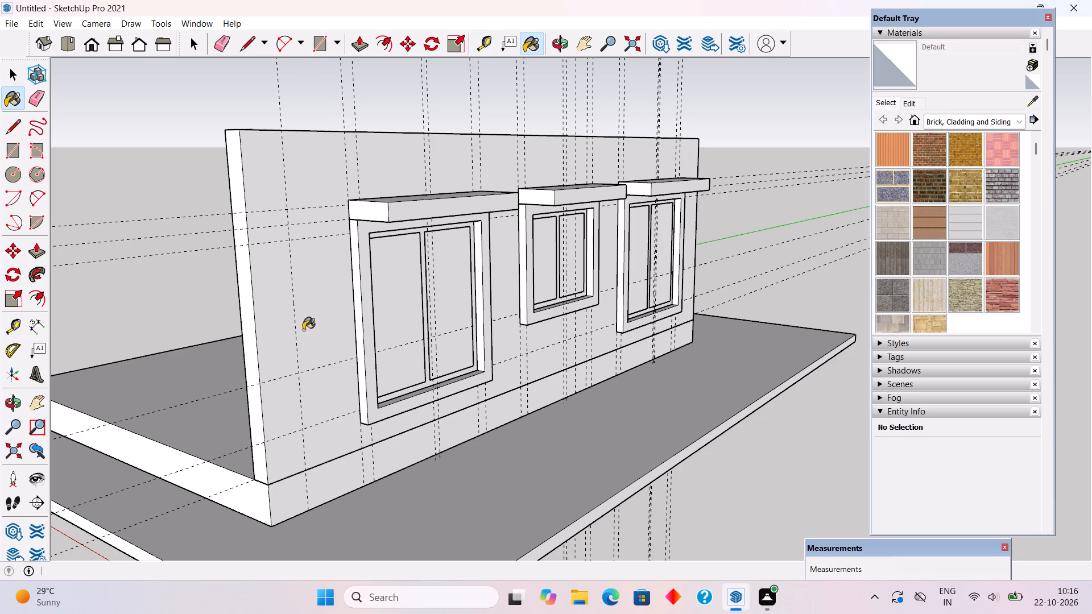
key(v)
key(space)
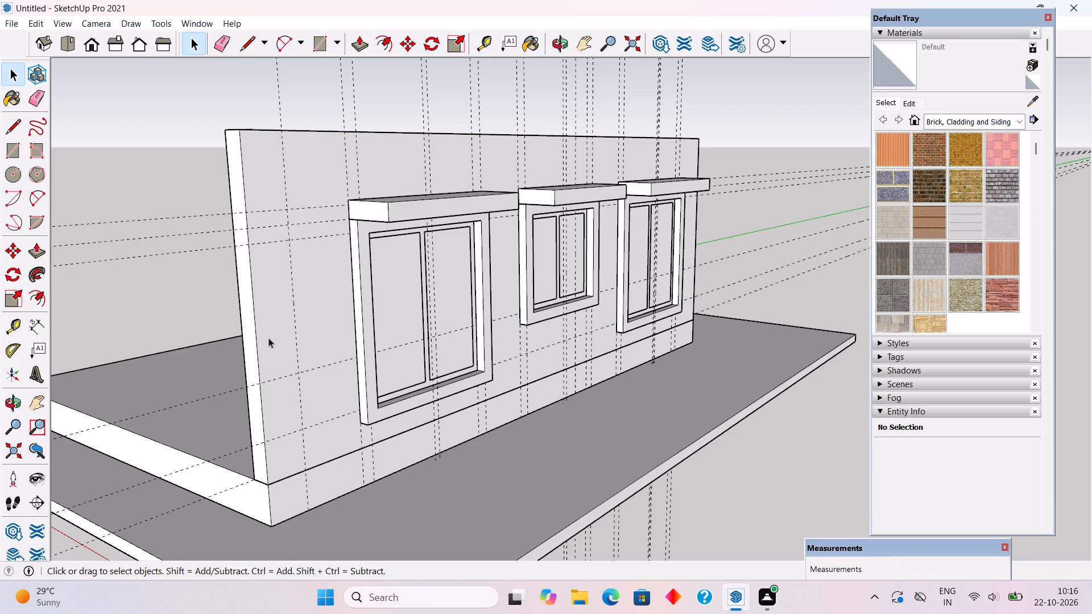
triple_click(260, 351)
key(p)
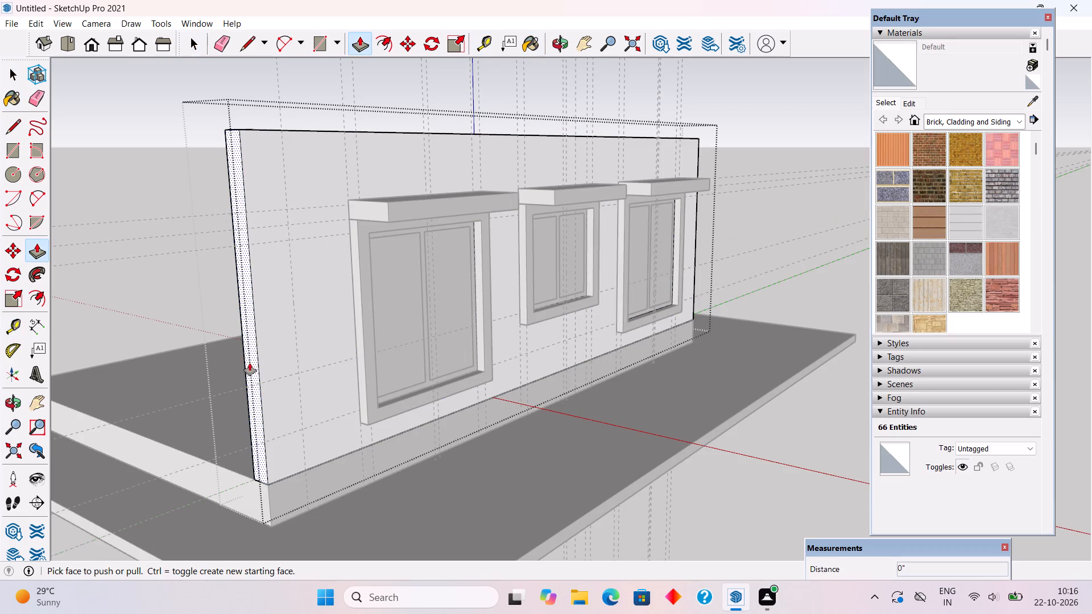
click(256, 363)
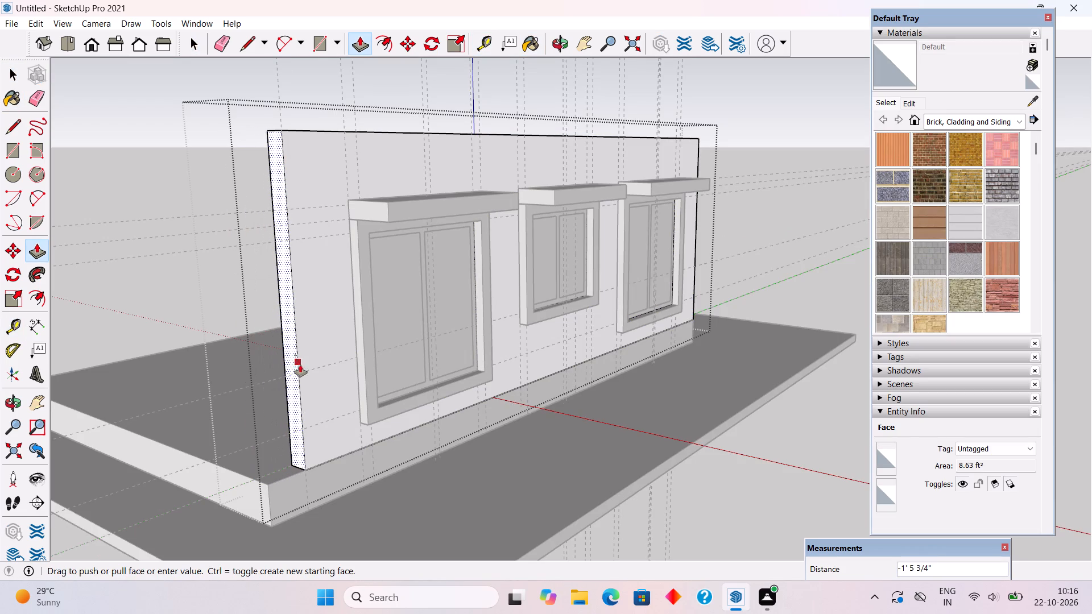
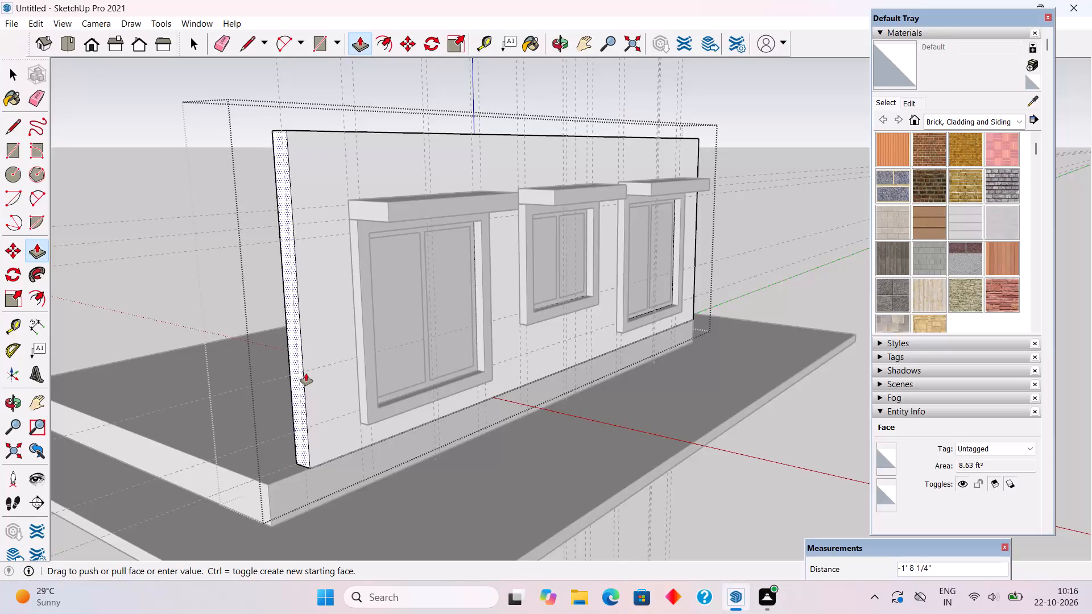
Finish shortening the window wall by pushing its near end face about 1' 5 3/4" inward, and leave the wall group.
click(301, 398)
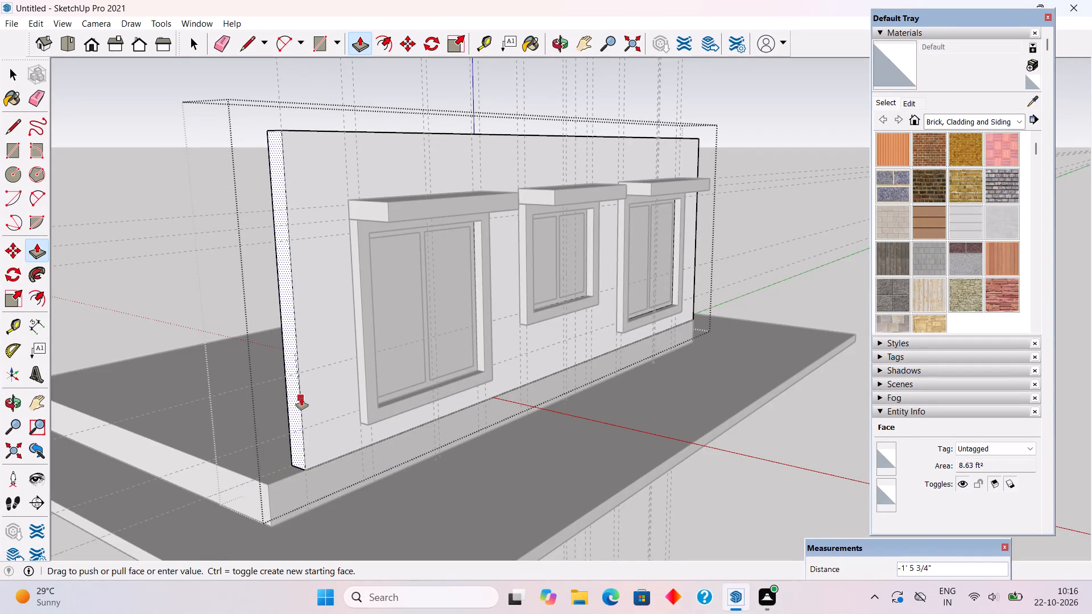
key(space)
scroll(308, 388, down, 4)
click(143, 207)
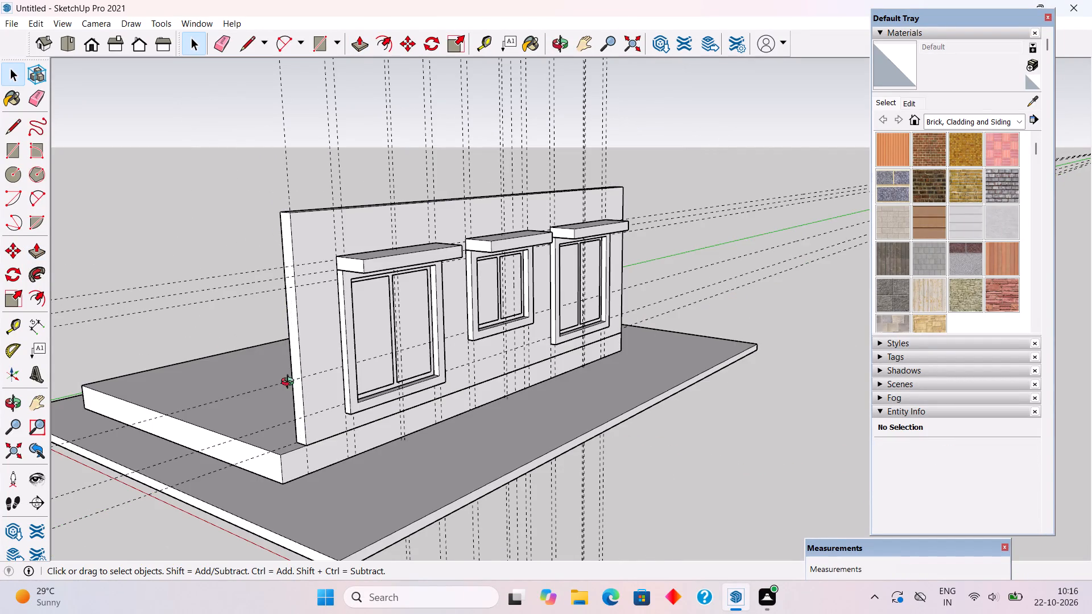
Place a guide across the plinth along the bottom edge of the window wall's near end.
middle_drag(288, 379, 497, 374)
scroll(497, 374, down, 1)
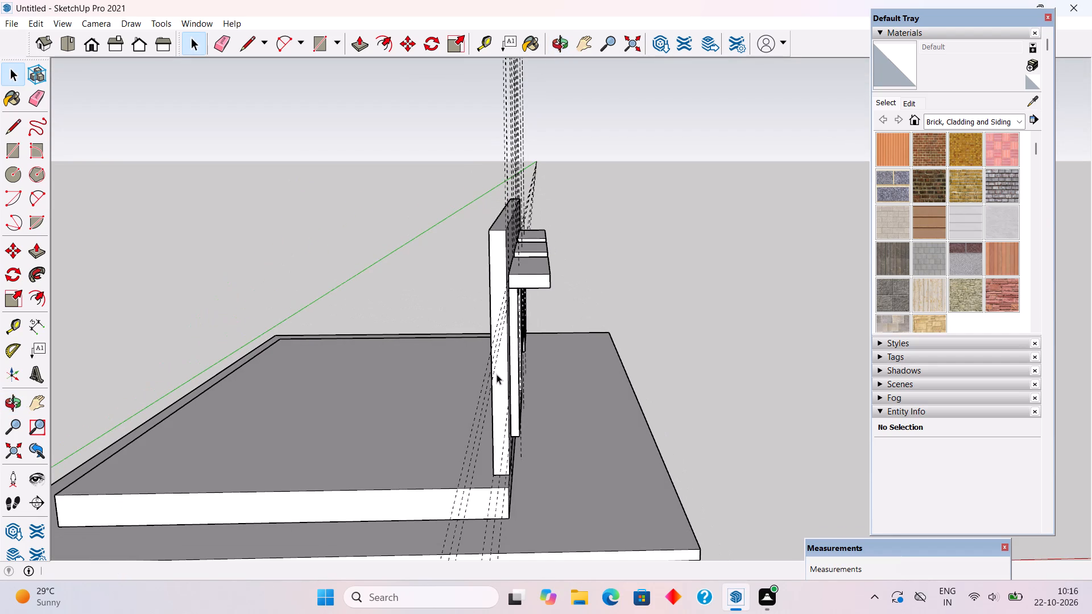
scroll(497, 374, down, 3)
middle_drag(498, 377, 650, 418)
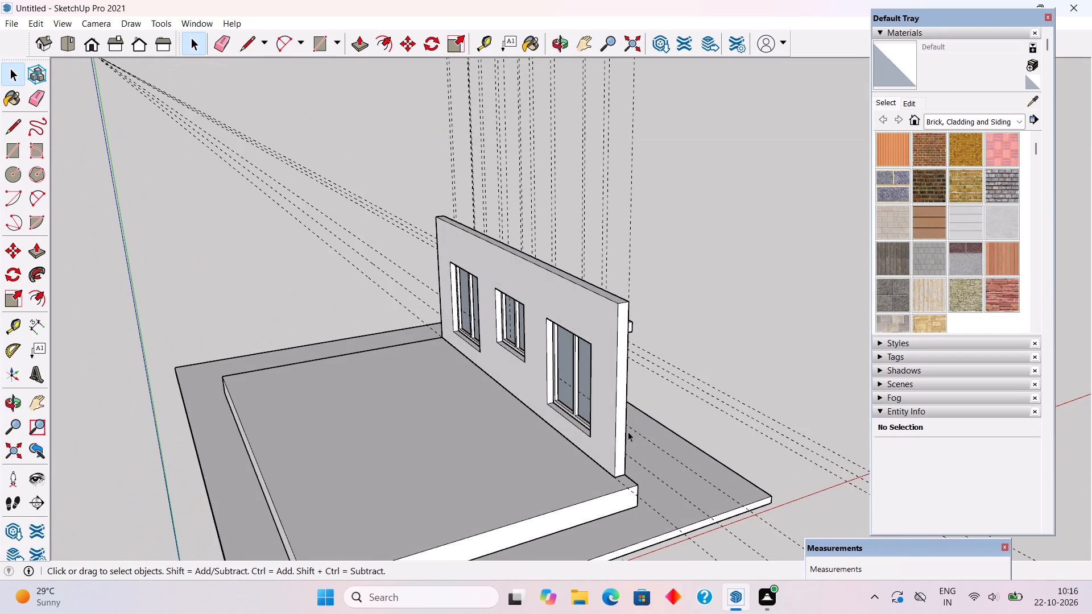
scroll(603, 374, down, 3)
scroll(595, 348, up, 1)
scroll(561, 484, up, 1)
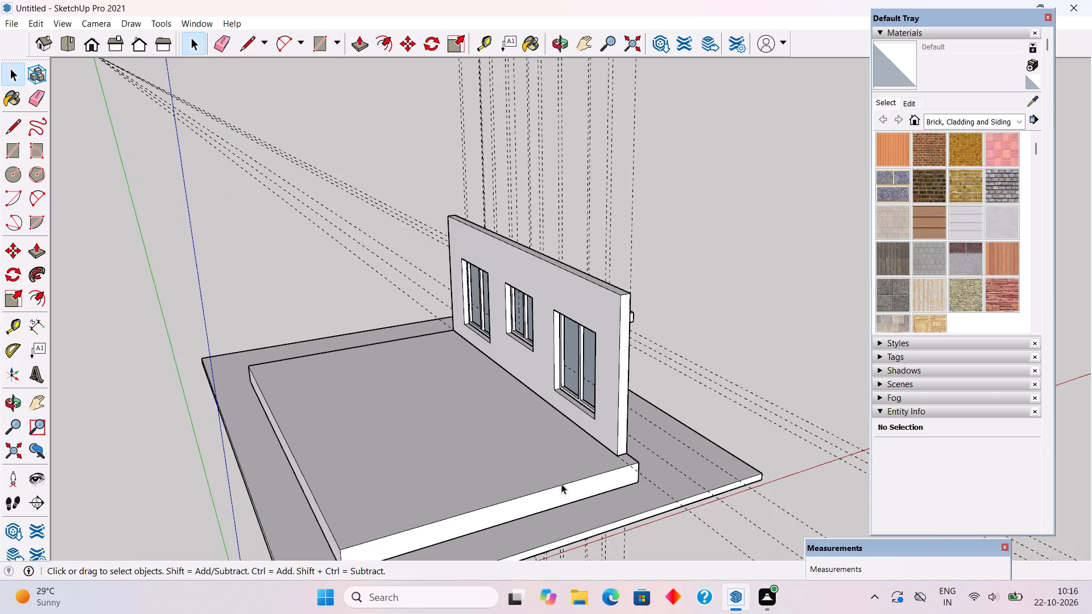
scroll(561, 484, up, 3)
key(t)
scroll(656, 433, up, 2)
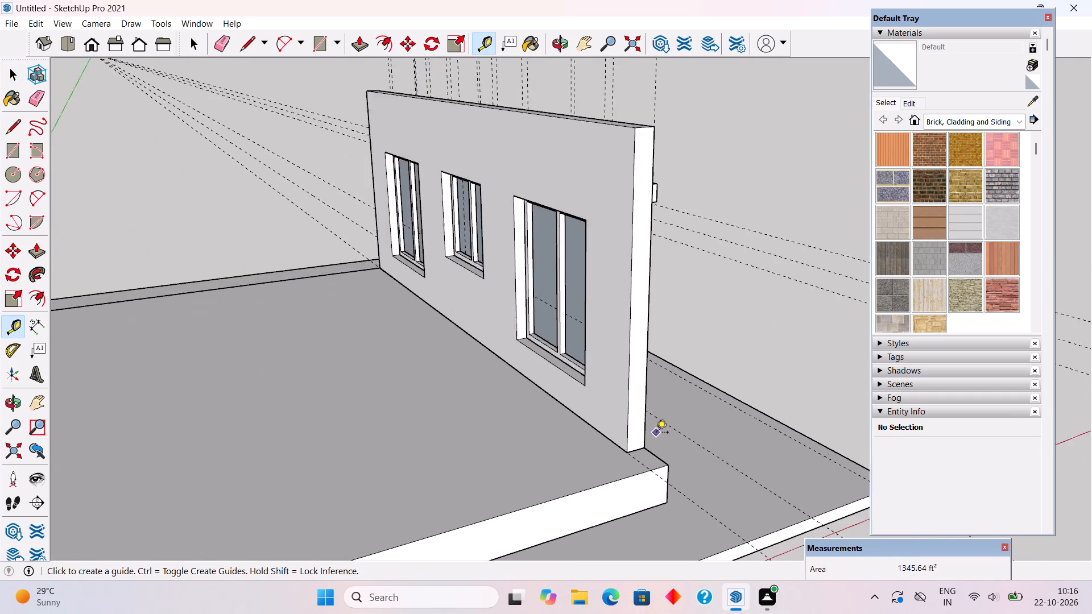
scroll(656, 433, up, 8)
scroll(625, 468, up, 4)
double_click(611, 469)
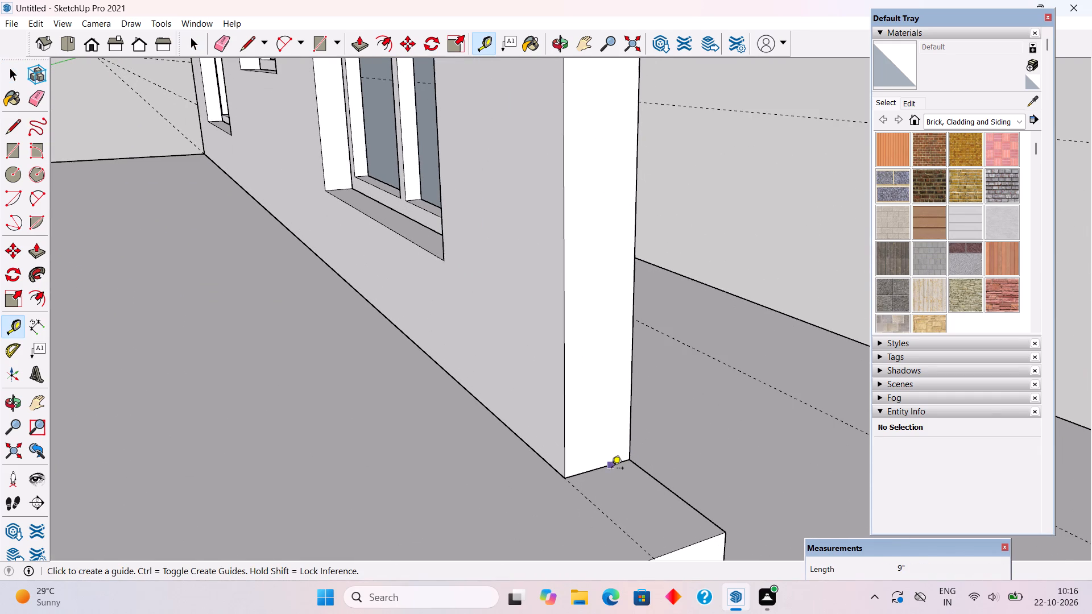
Place a parallel guide 9" inward from the guide at the wall's near end.
click(492, 500)
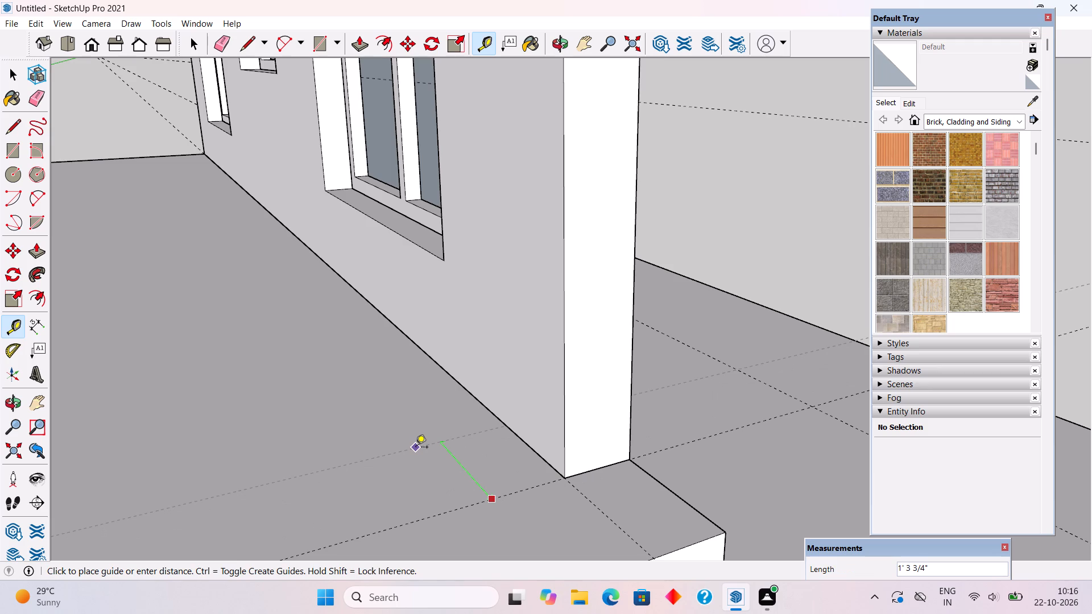
key(9)
key(shift+quotedbl)
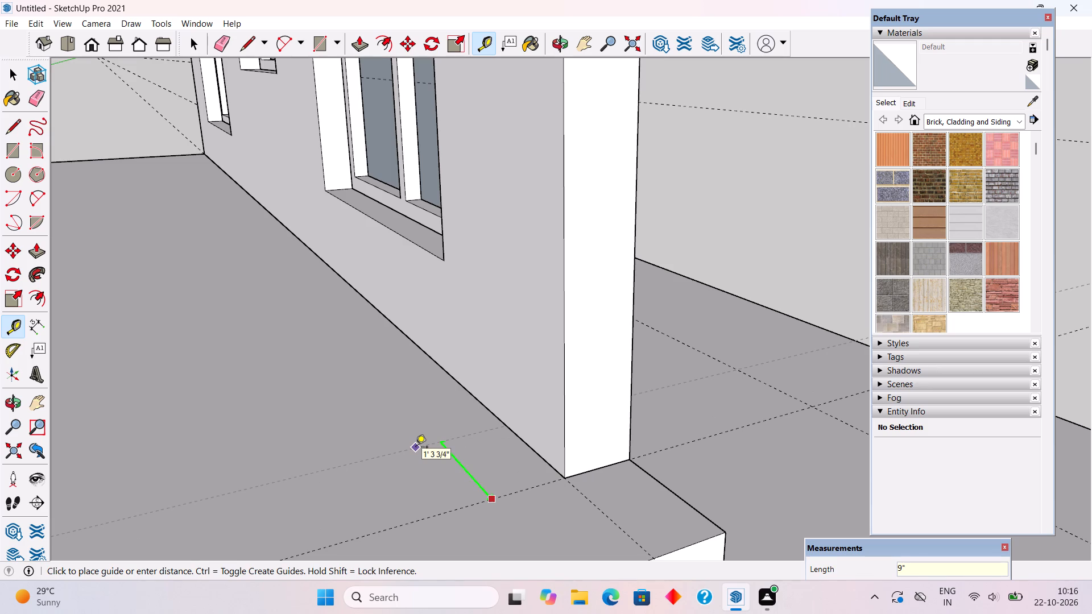
key(Return)
key(space)
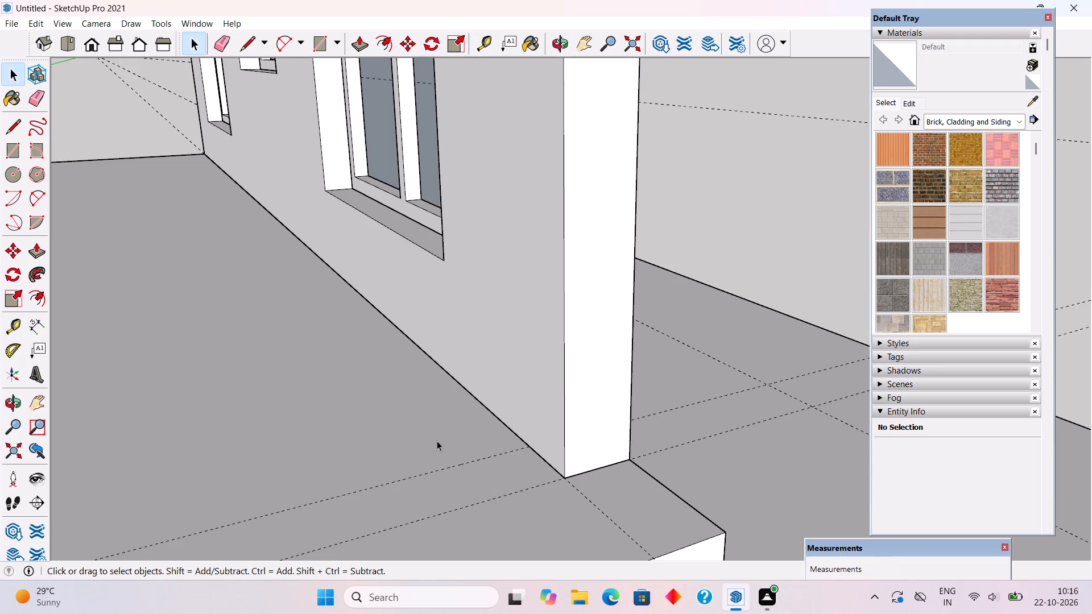
Place a guide on the plinth 10' inward from its long edge opposite the window wall.
scroll(477, 437, down, 3)
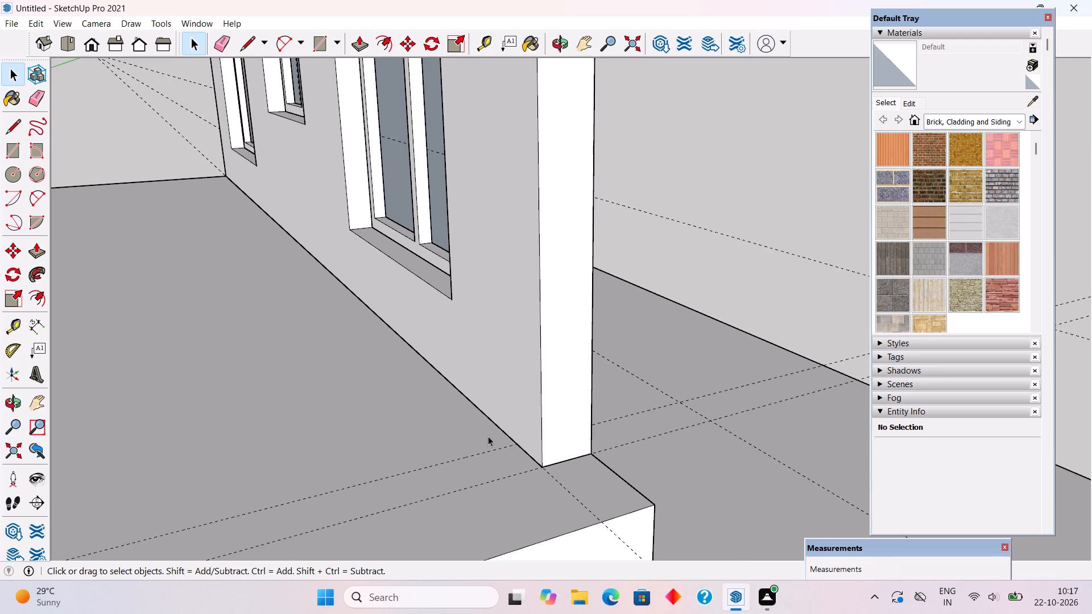
scroll(503, 420, down, 10)
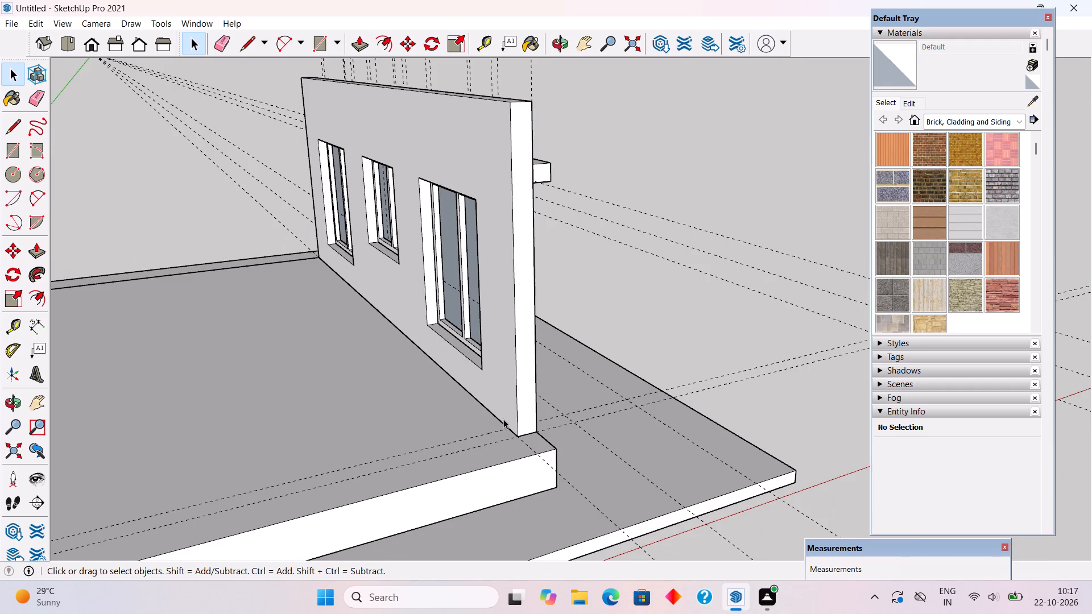
scroll(503, 419, down, 4)
scroll(215, 545, up, 2)
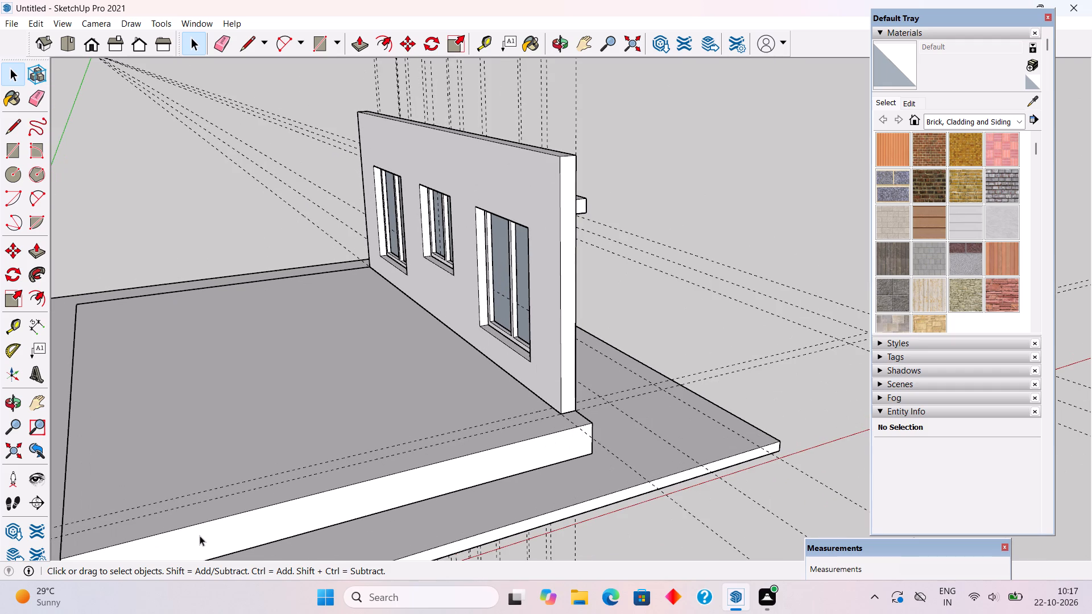
key(t)
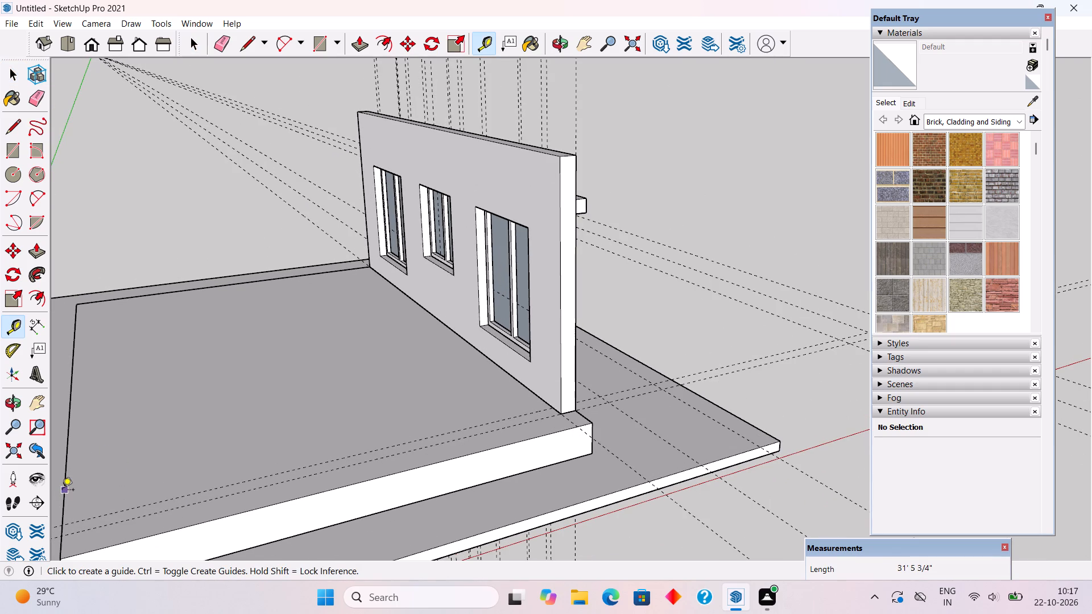
click(62, 491)
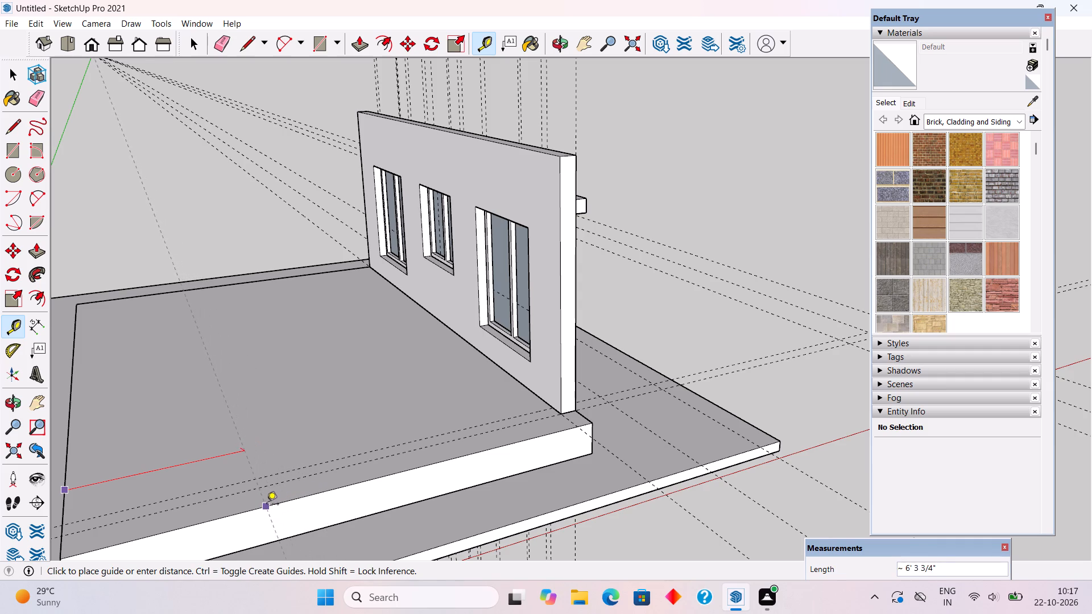
click(369, 482)
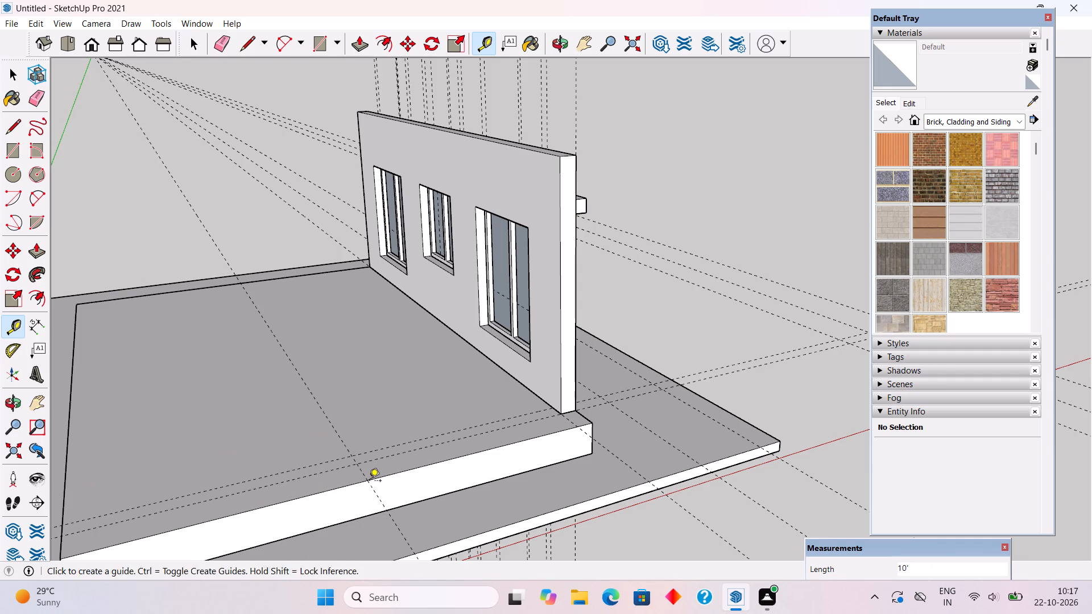
key(space)
Draw a 9' 3" by 9" rectangle between the two close guides, from the 10' guide to the window wall's near inner corner.
scroll(432, 482, down, 4)
middle_drag(414, 480, 231, 432)
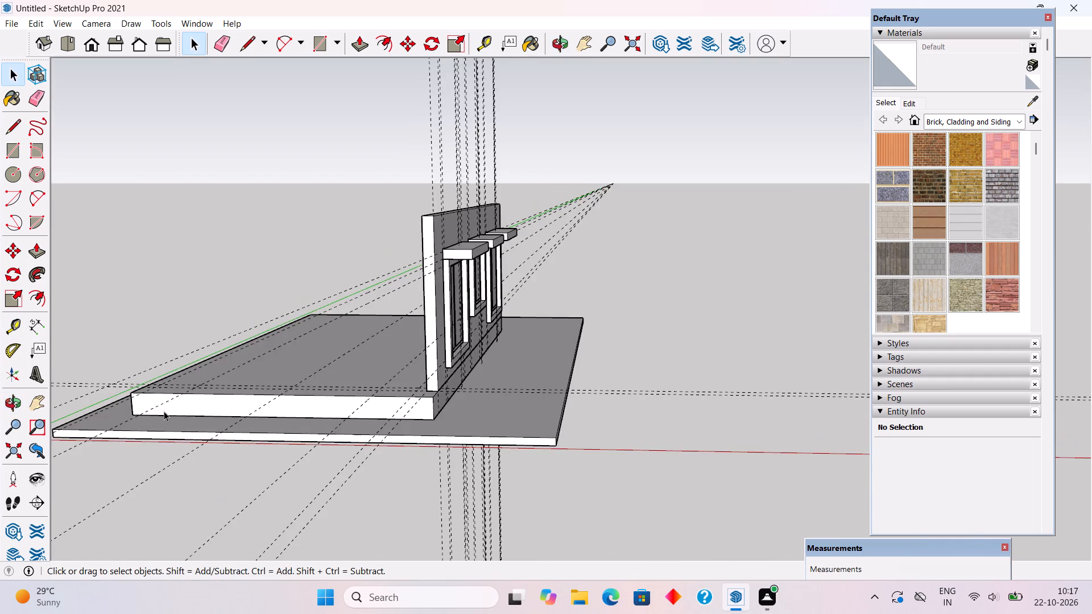
scroll(169, 410, up, 1)
middle_drag(187, 413, 295, 429)
scroll(210, 511, up, 7)
middle_drag(361, 472, 366, 553)
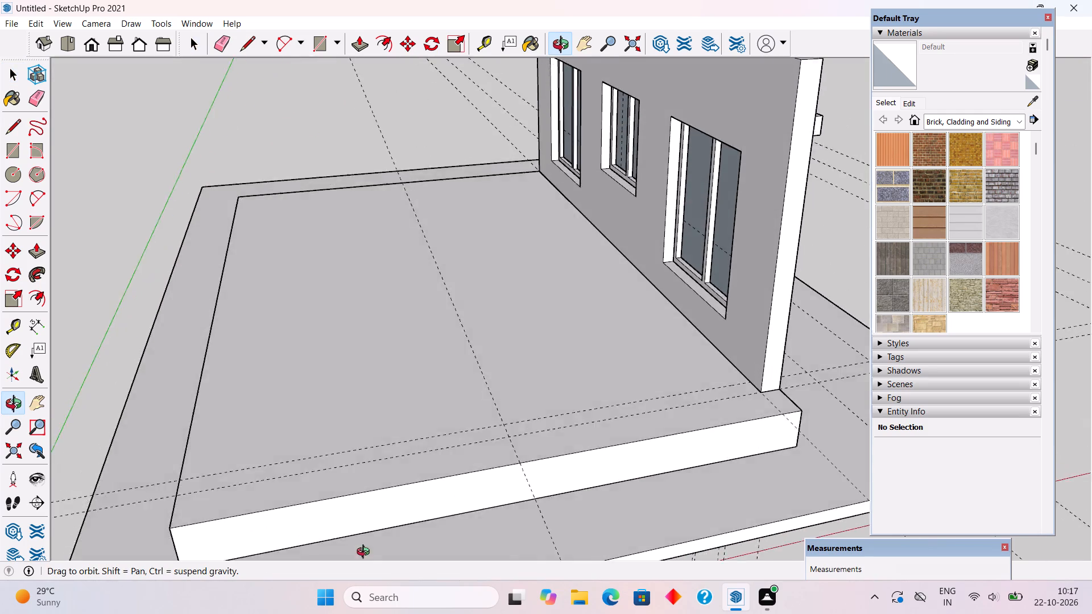
middle_drag(366, 553, 359, 604)
key(r)
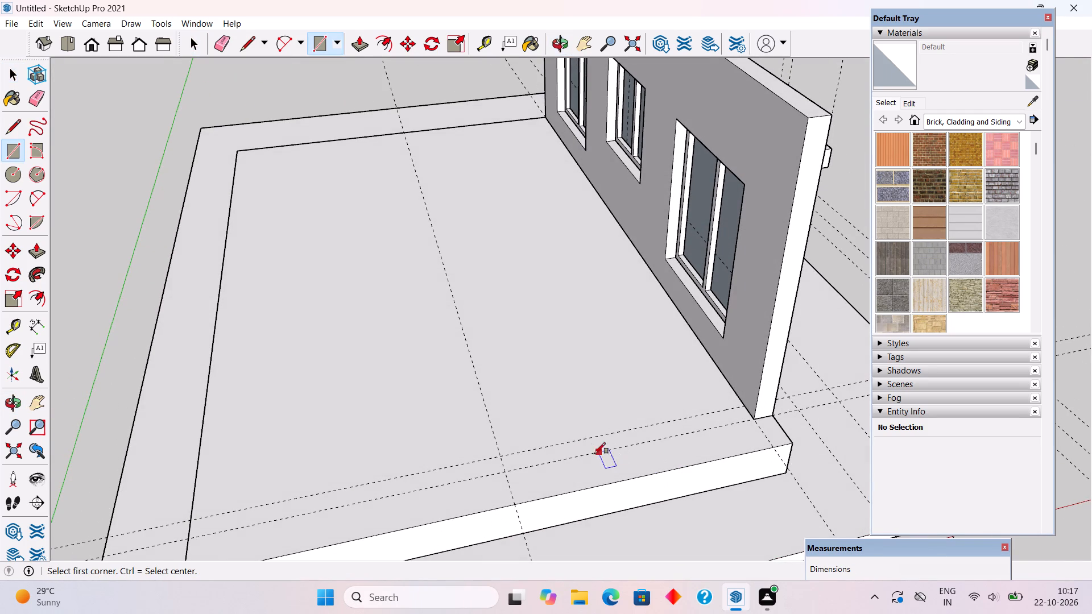
click(503, 458)
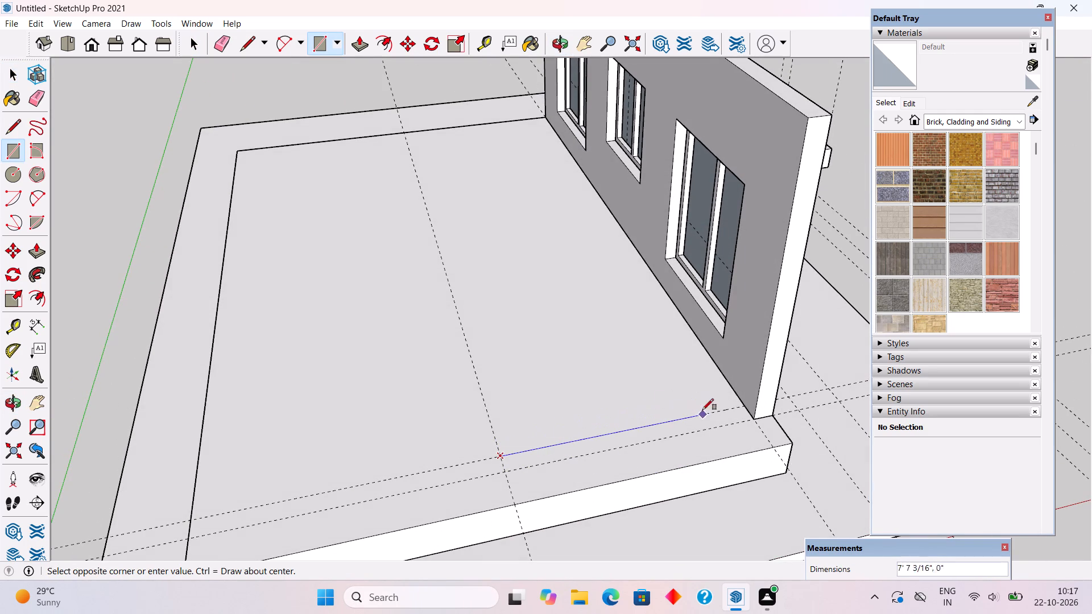
click(756, 416)
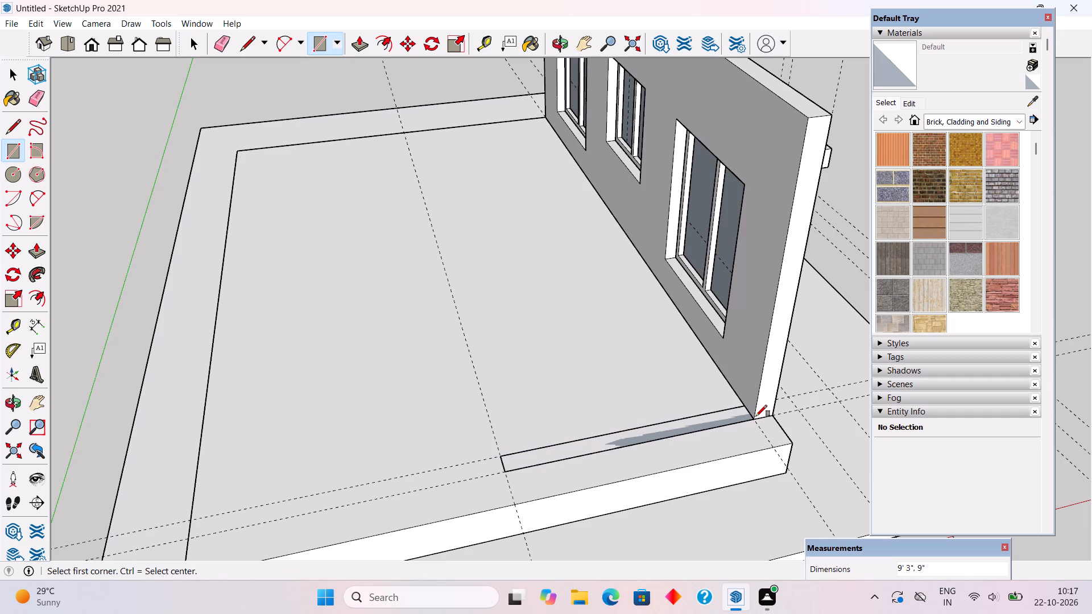
Push/Pull the rectangle up 11' 6" to the top of the window wall.
key(p)
click(739, 412)
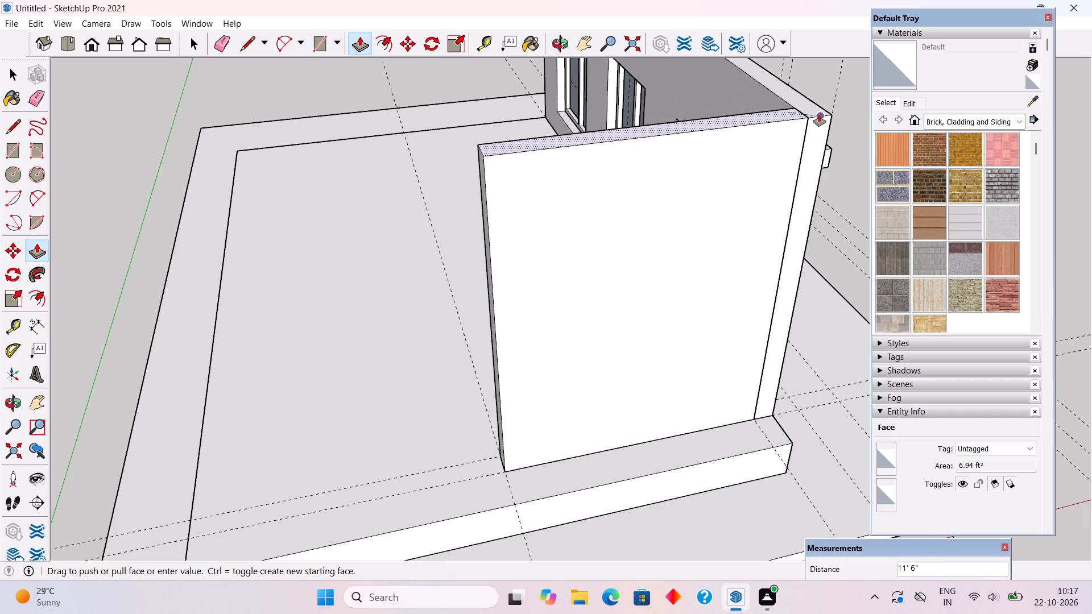
click(819, 114)
key(space)
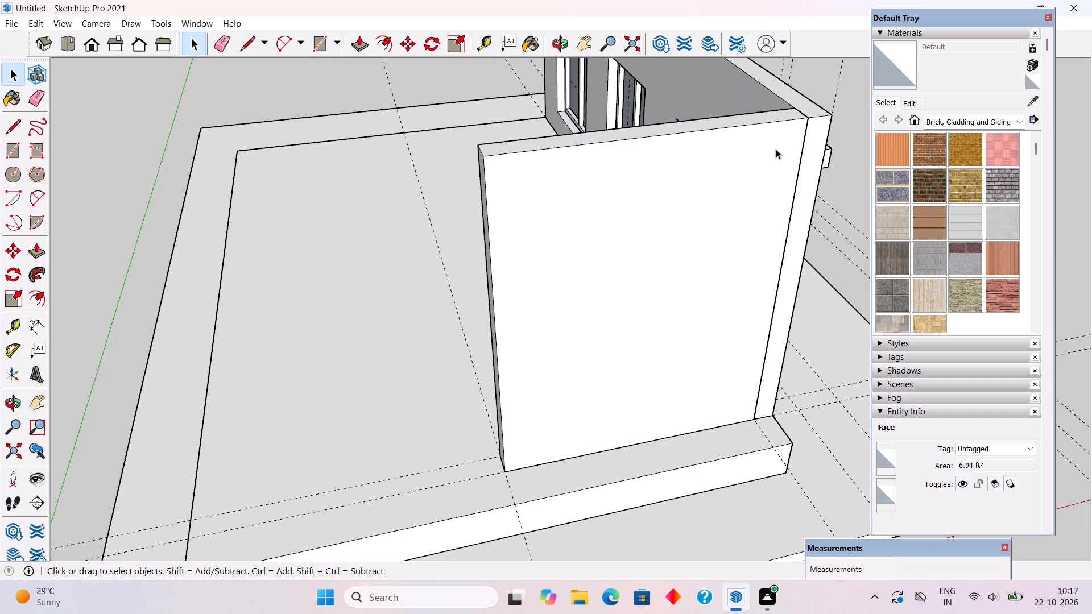
Group all the geometry of the new cross wall and clear the selection.
triple_click(776, 149)
click(776, 149)
right_click(776, 149)
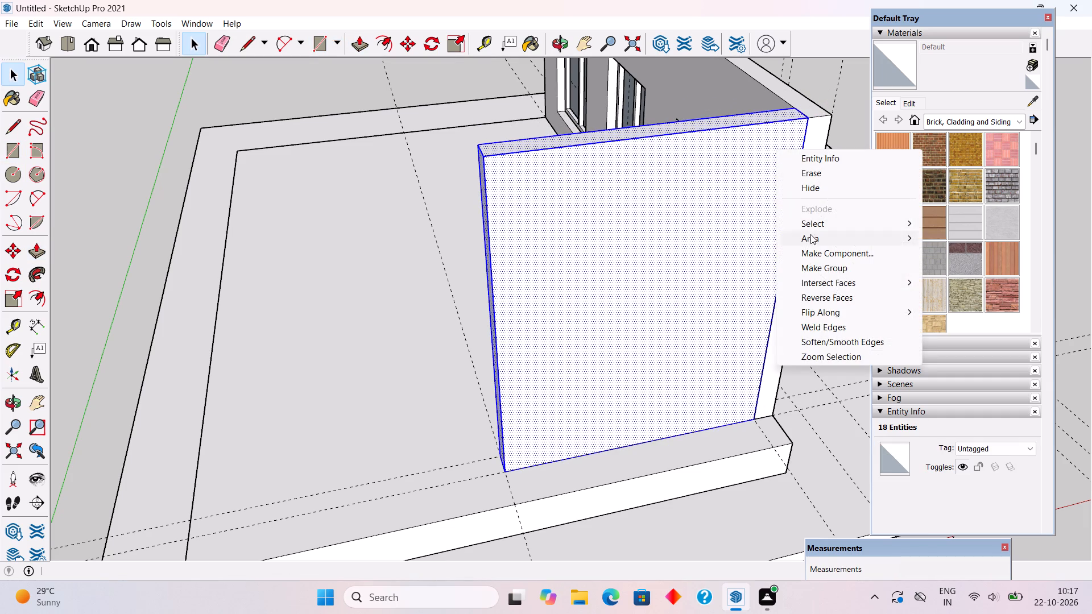
click(821, 263)
scroll(816, 275, down, 2)
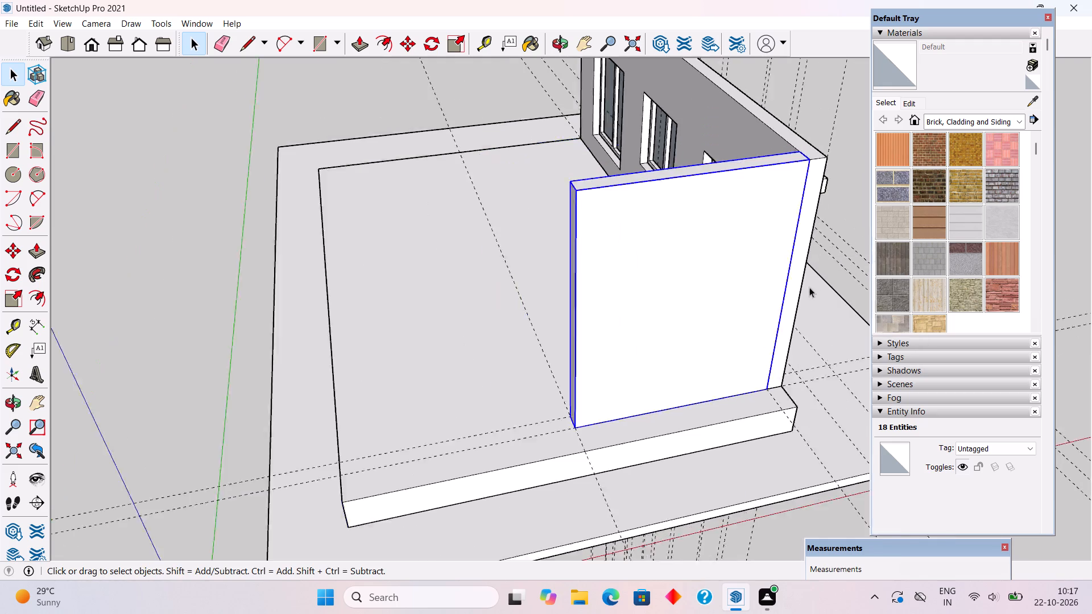
scroll(809, 287, down, 6)
middle_drag(767, 394, 660, 276)
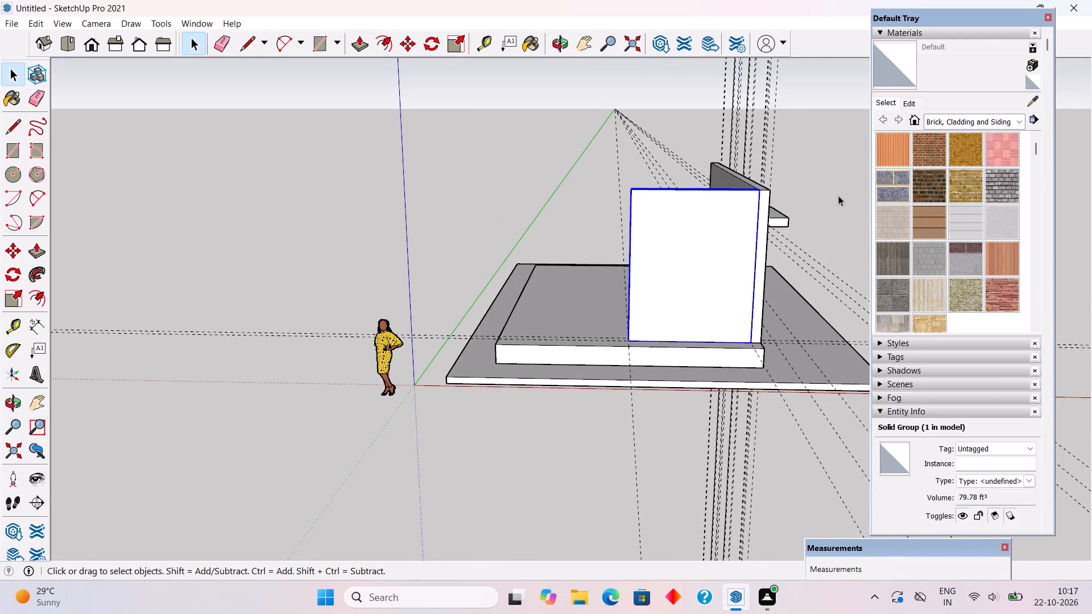
click(839, 192)
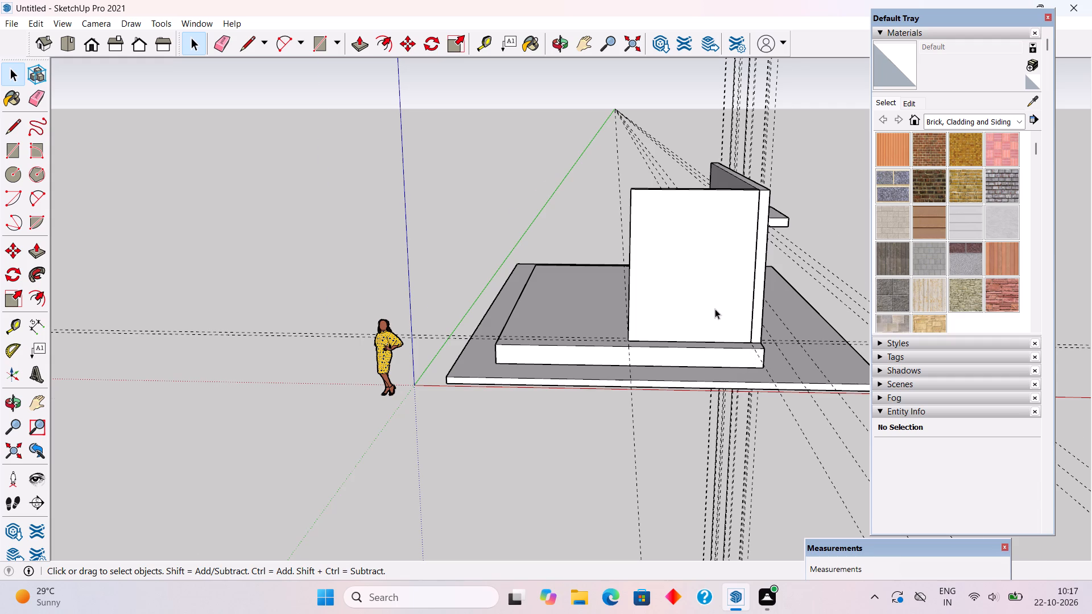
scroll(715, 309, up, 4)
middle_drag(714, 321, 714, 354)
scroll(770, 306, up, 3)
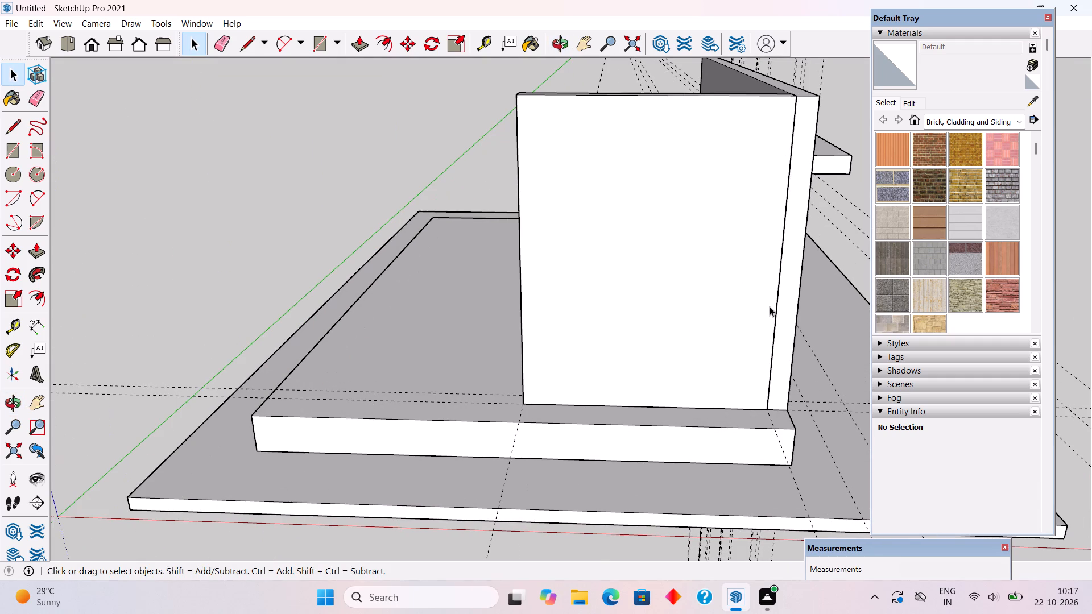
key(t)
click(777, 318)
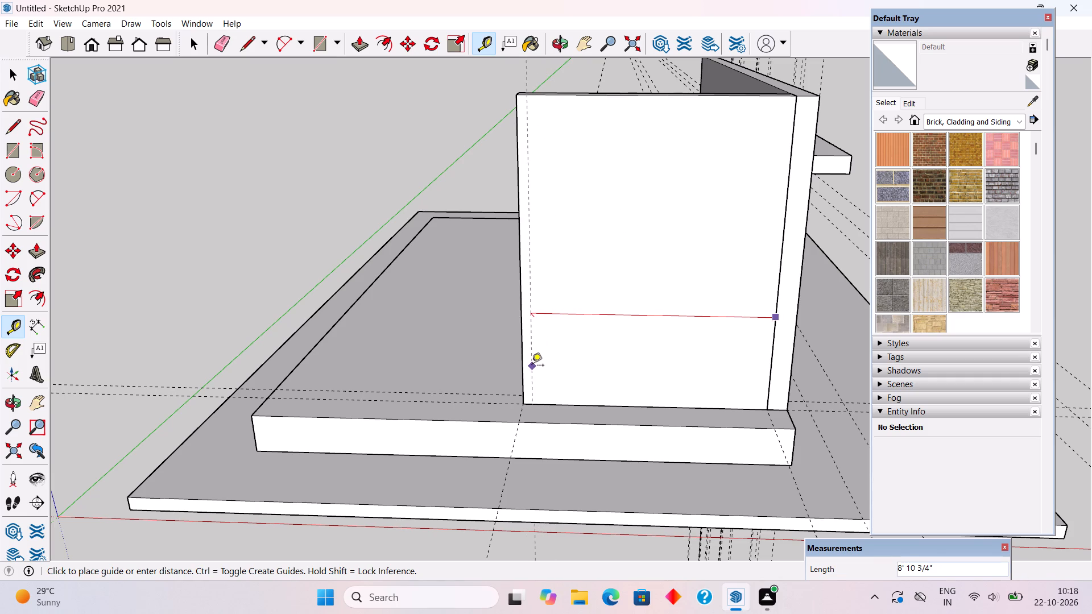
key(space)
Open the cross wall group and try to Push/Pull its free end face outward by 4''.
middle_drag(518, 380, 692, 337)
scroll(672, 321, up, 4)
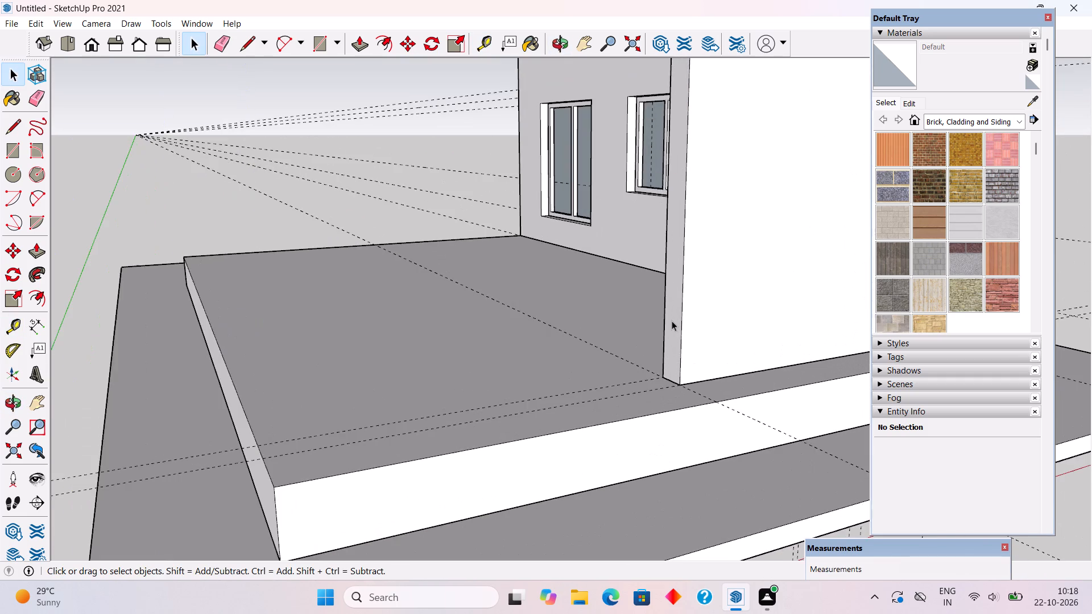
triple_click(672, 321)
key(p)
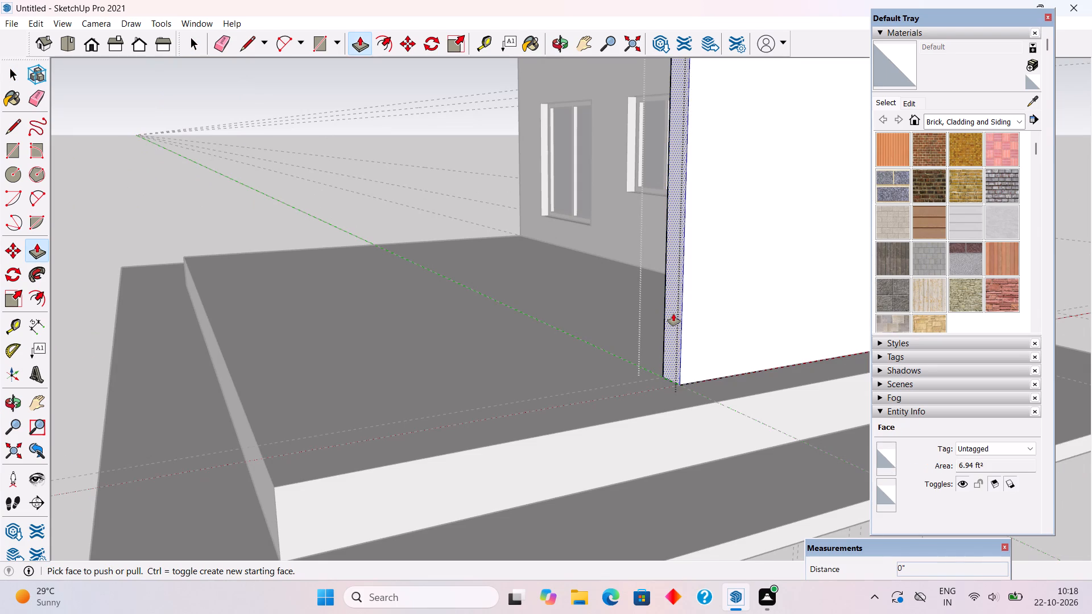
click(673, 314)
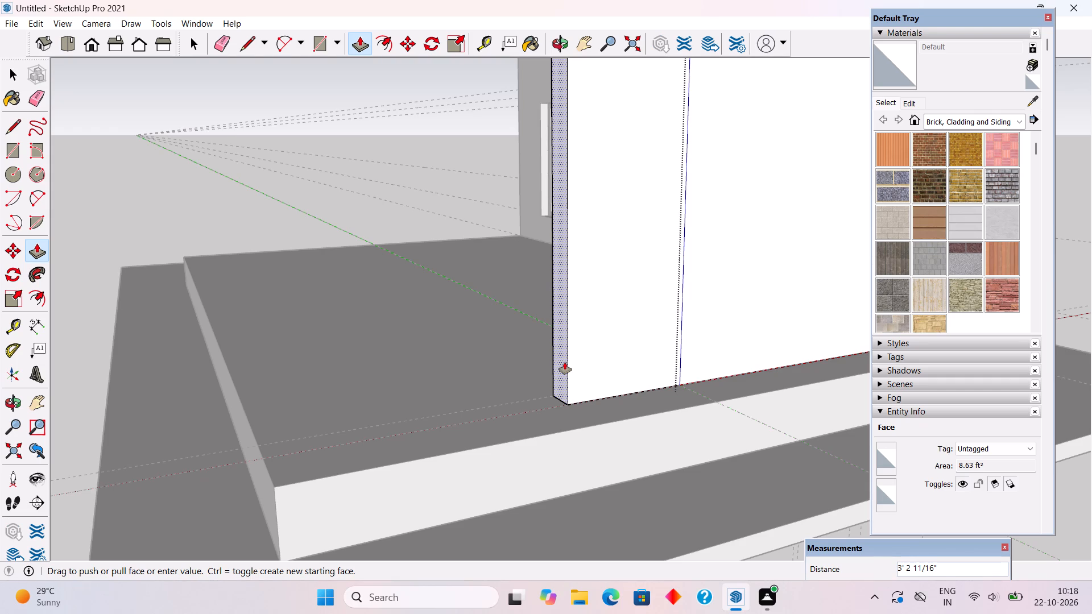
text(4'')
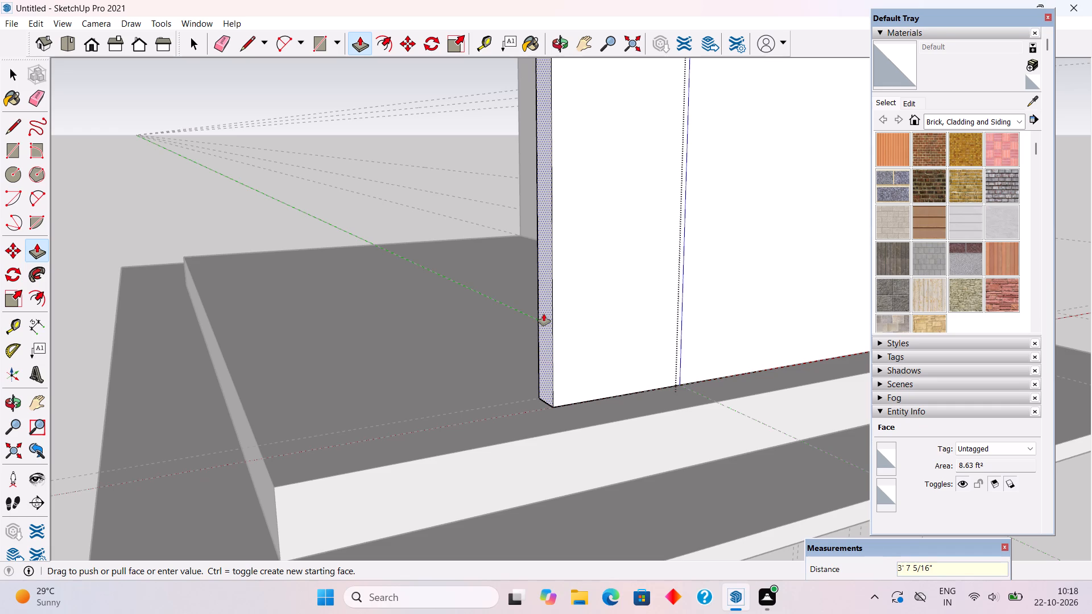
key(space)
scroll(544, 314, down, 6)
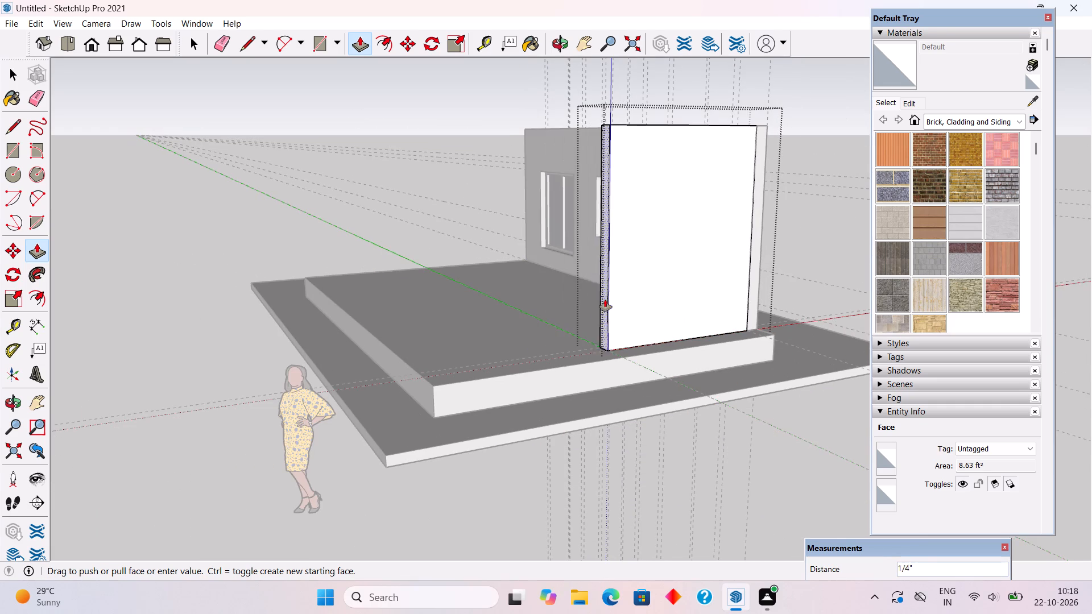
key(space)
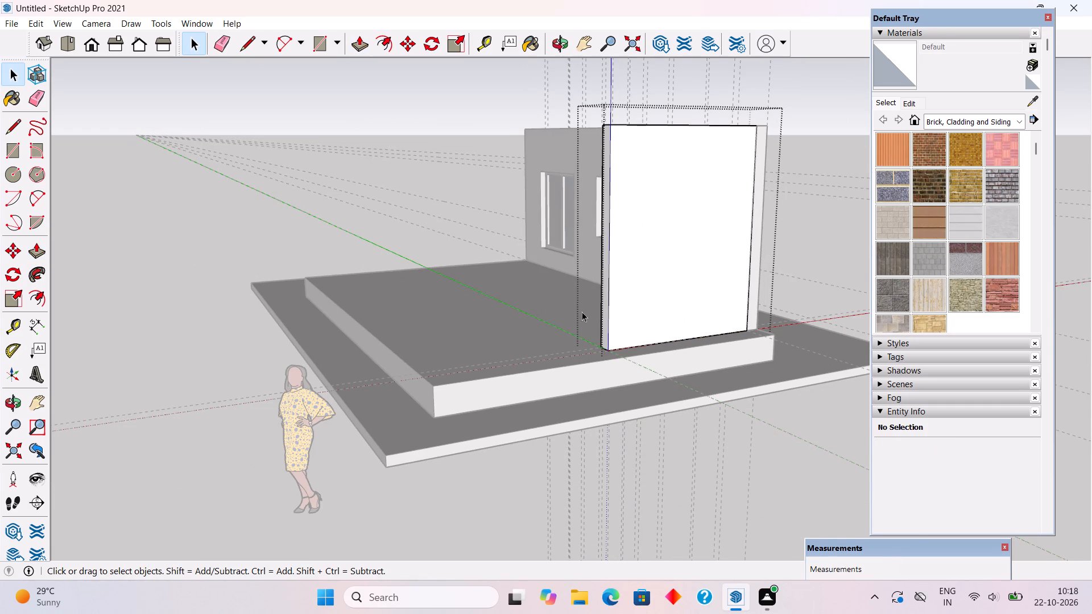
Push/Pull the cross wall's free end face outward by 4' and close the group.
middle_drag(560, 355, 658, 437)
scroll(689, 375, up, 4)
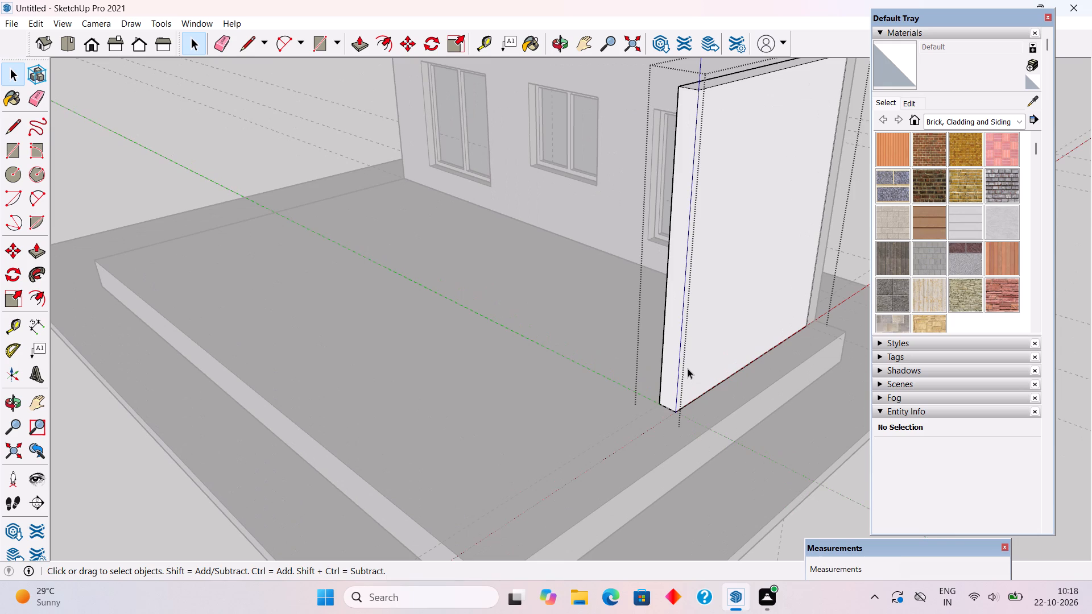
key(p)
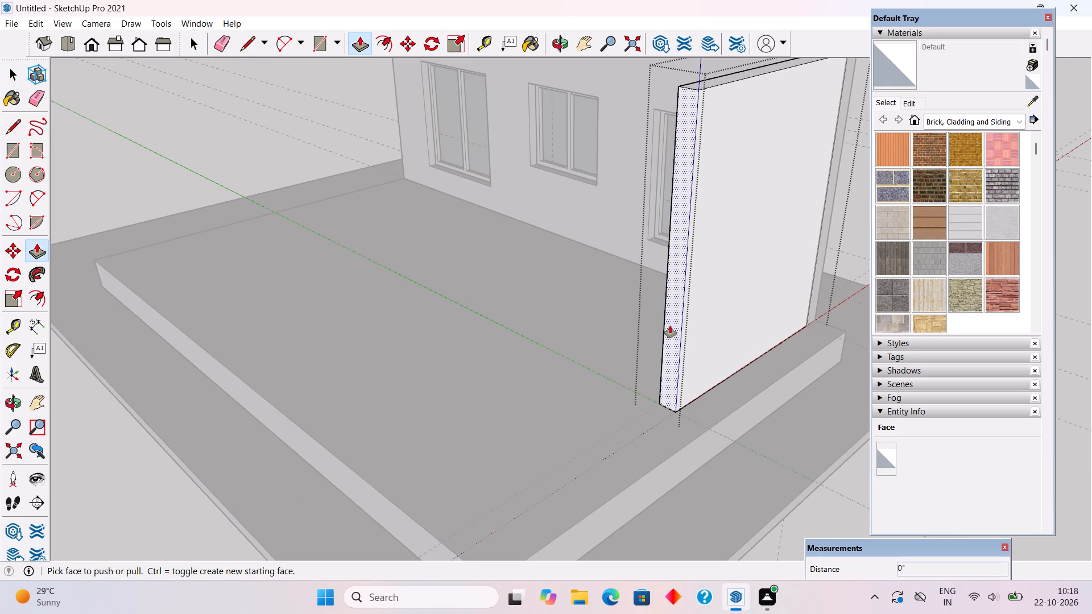
click(670, 326)
text(4')
key(Return)
key(space)
scroll(580, 369, down, 4)
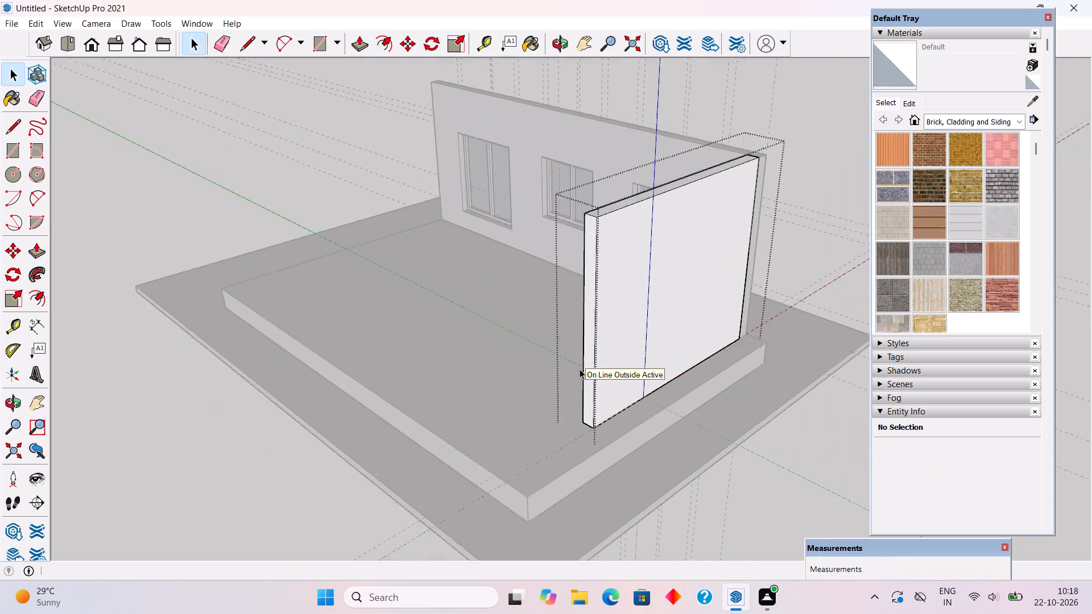
scroll(580, 369, down, 3)
click(406, 234)
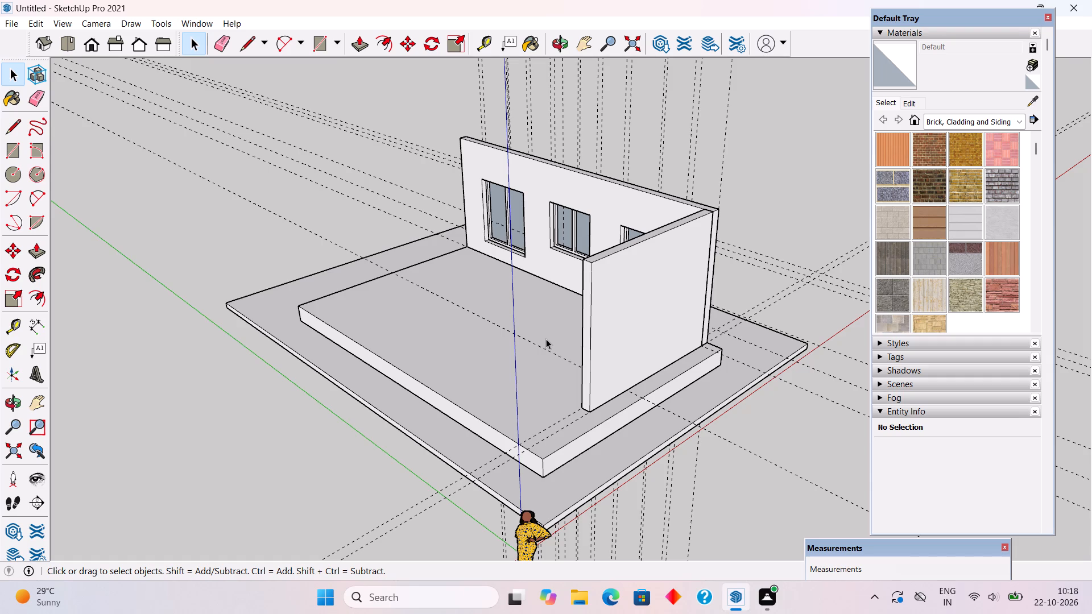
Place a vertical guide on the cross wall's outer face, 4' in from its free end edge.
scroll(546, 339, down, 1)
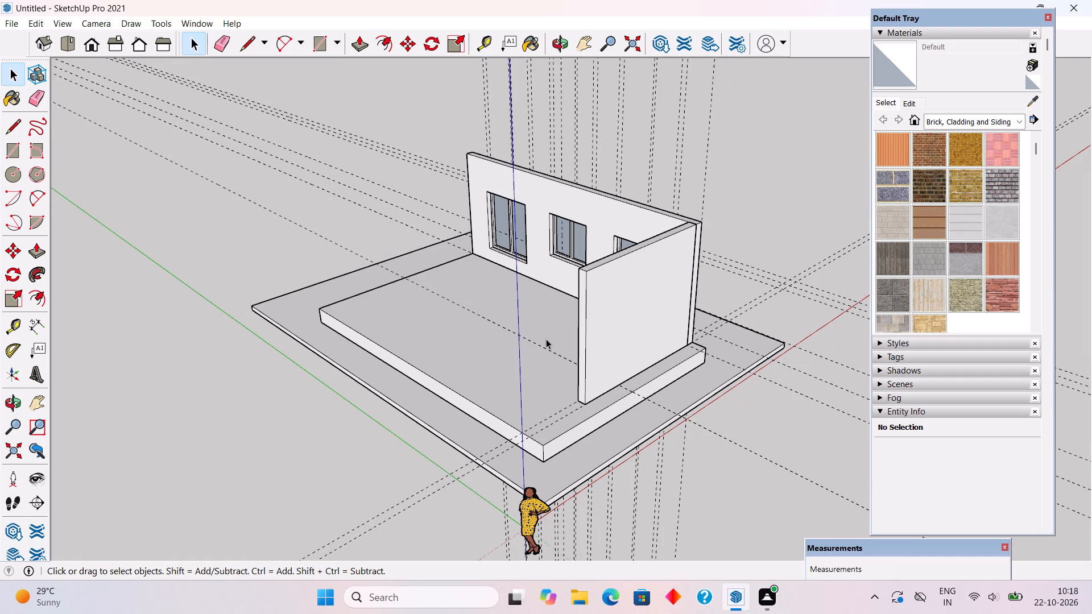
scroll(546, 339, down, 4)
scroll(578, 386, up, 5)
scroll(663, 325, up, 1)
middle_drag(646, 283, 632, 263)
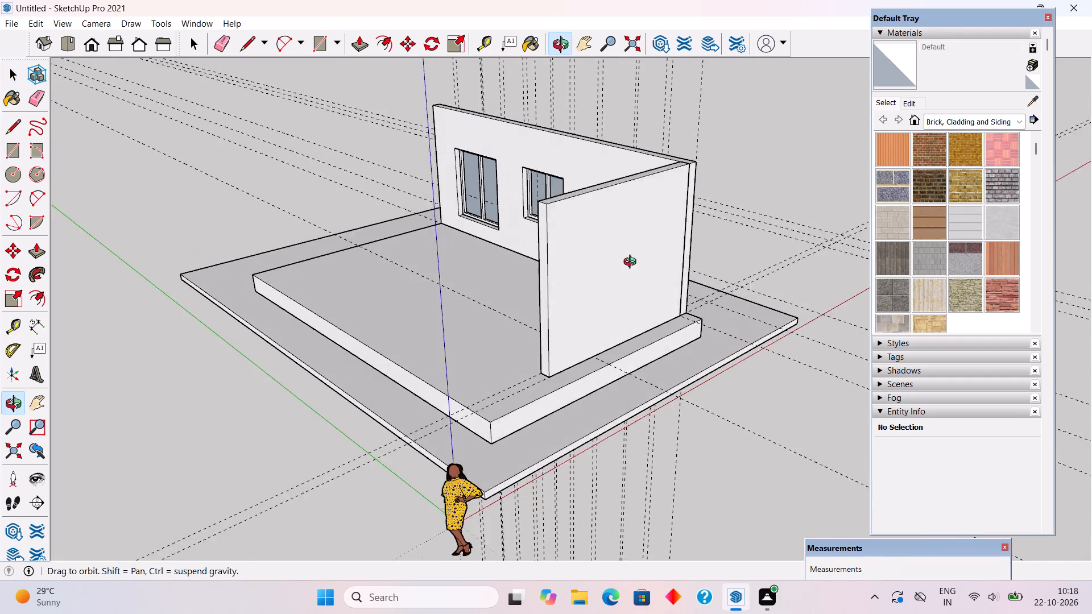
middle_drag(632, 263, 484, 181)
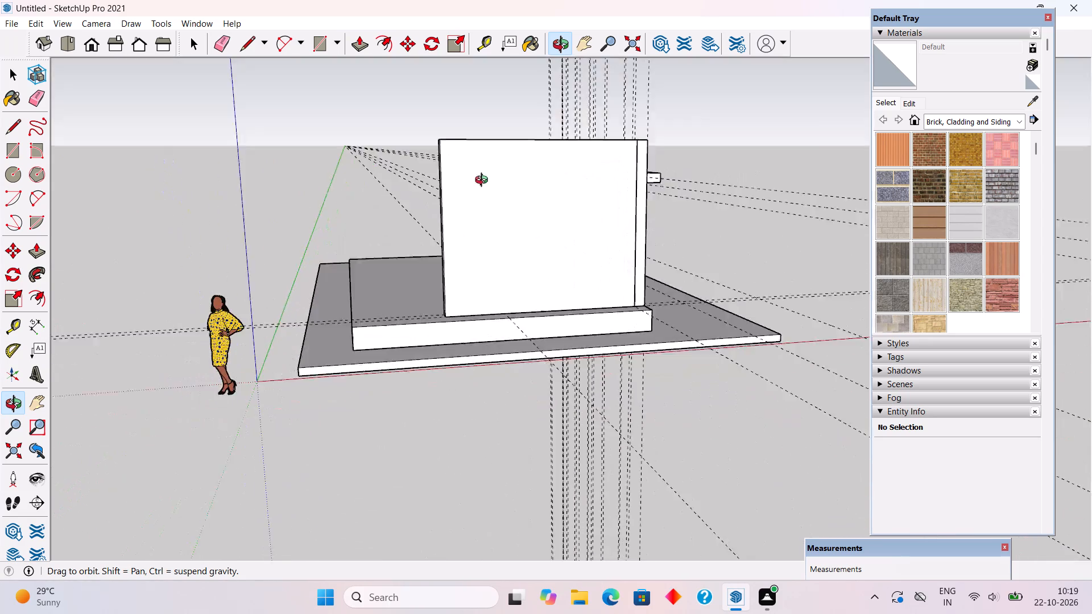
middle_drag(484, 181, 418, 160)
scroll(420, 161, up, 3)
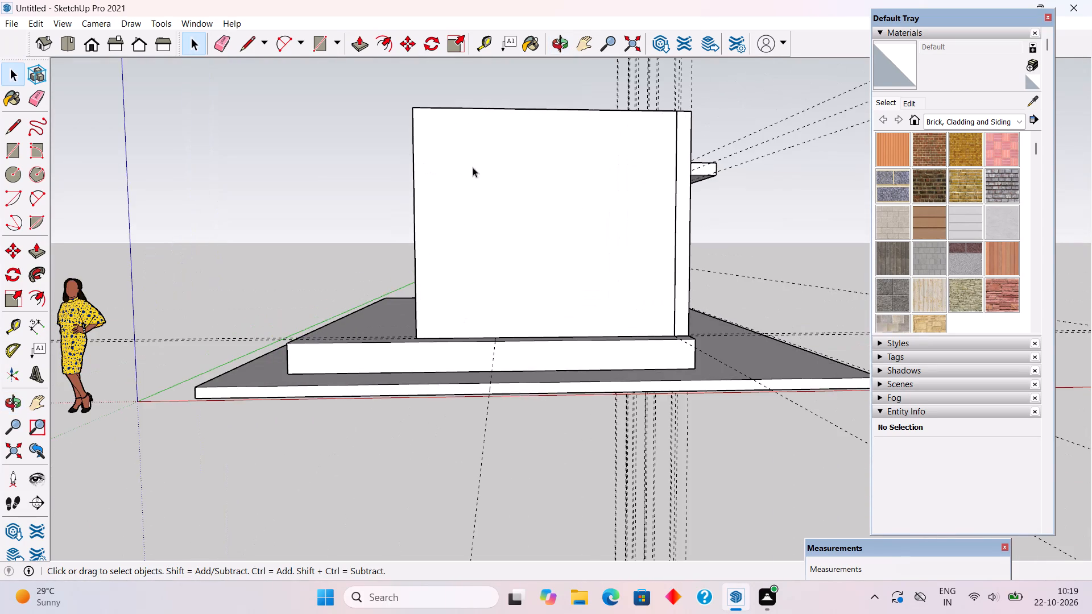
middle_drag(606, 196, 649, 244)
scroll(649, 244, up, 2)
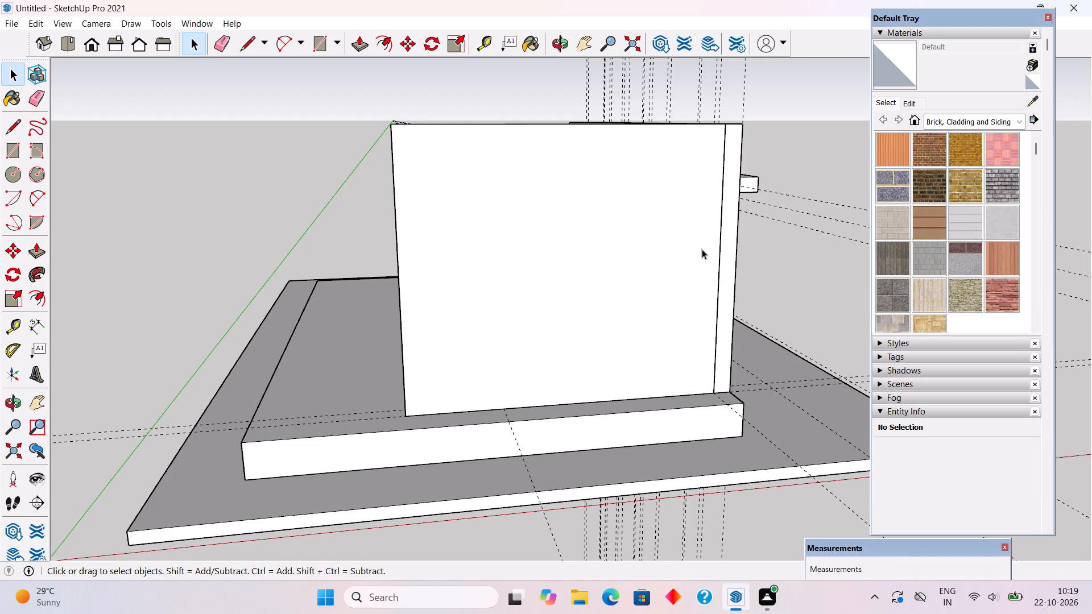
key(t)
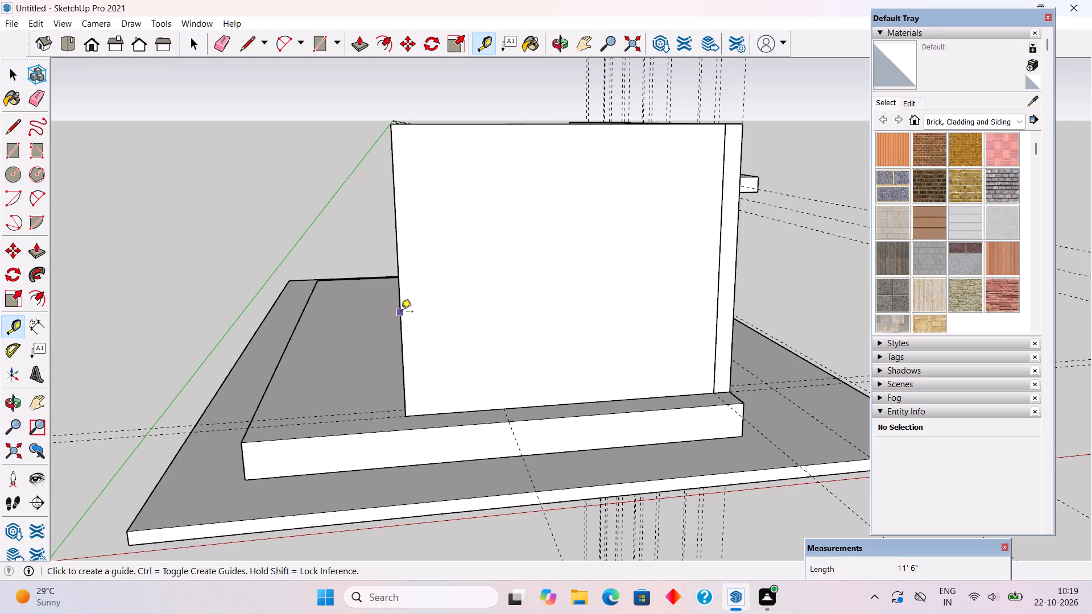
click(401, 313)
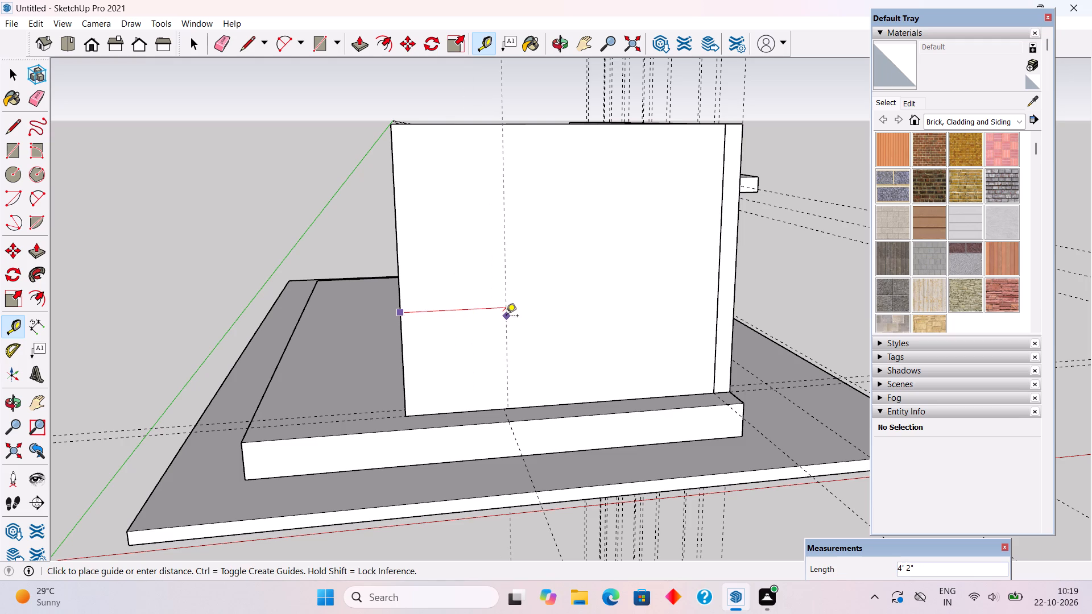
text(4')
key(Return)
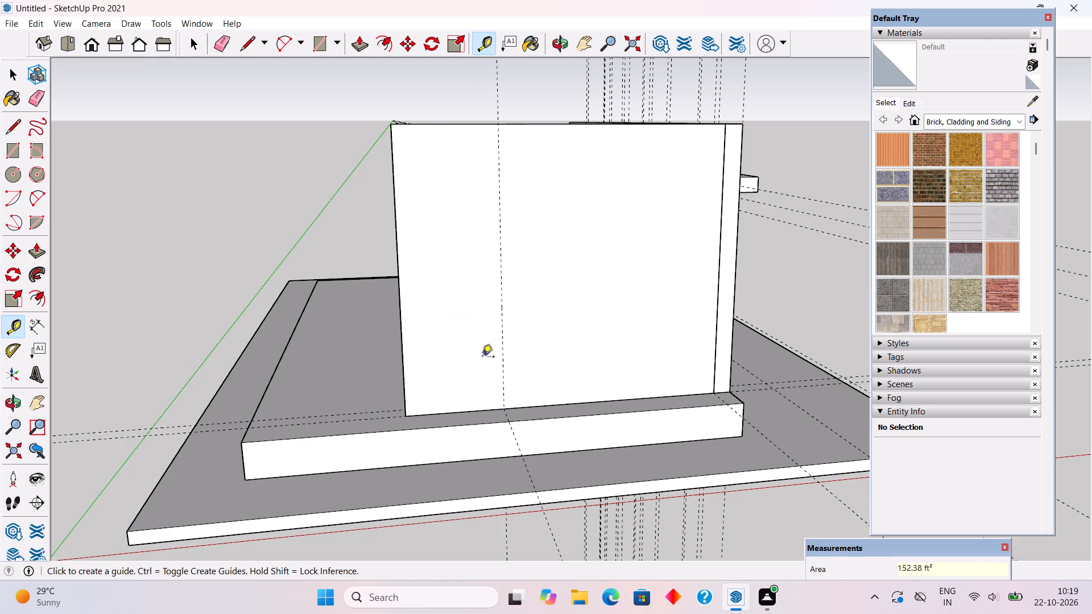
Measure the height from the window wall's base to the underside of the nearest window's sunshade.
click(453, 409)
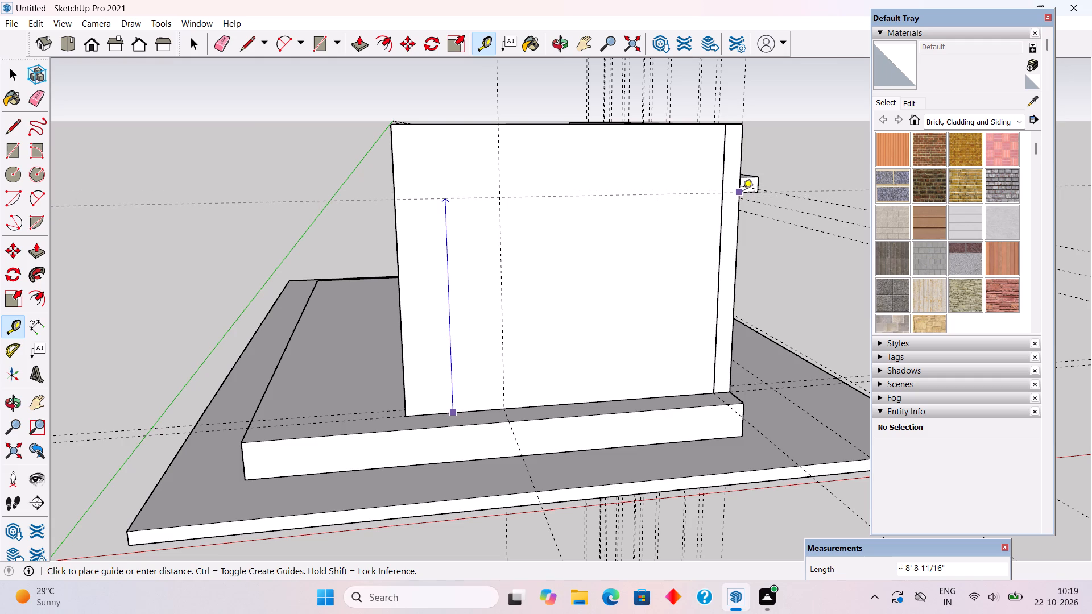
middle_drag(743, 193, 382, 189)
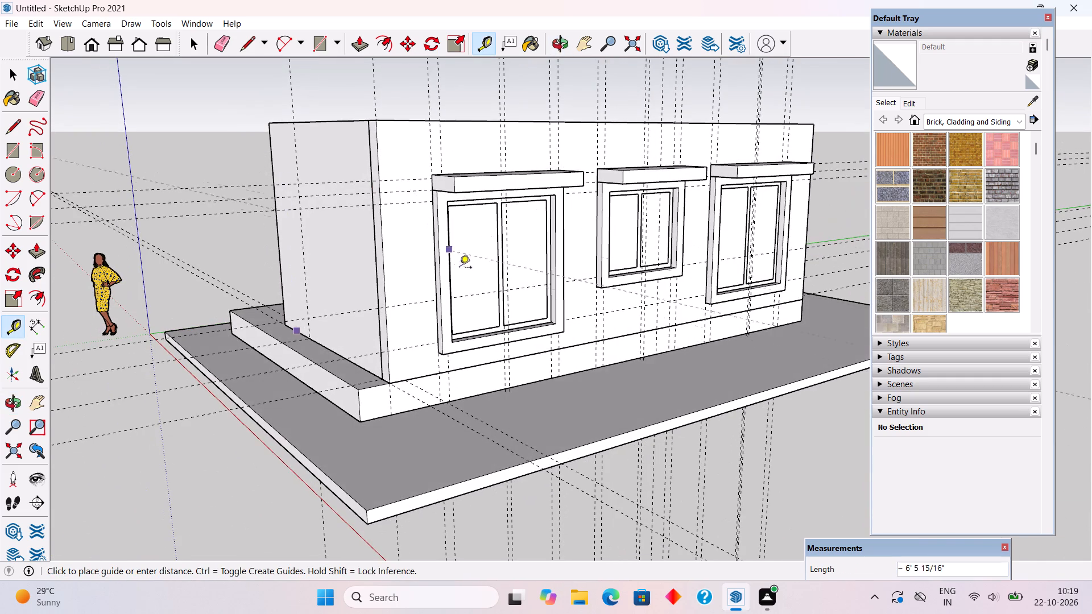
key(t)
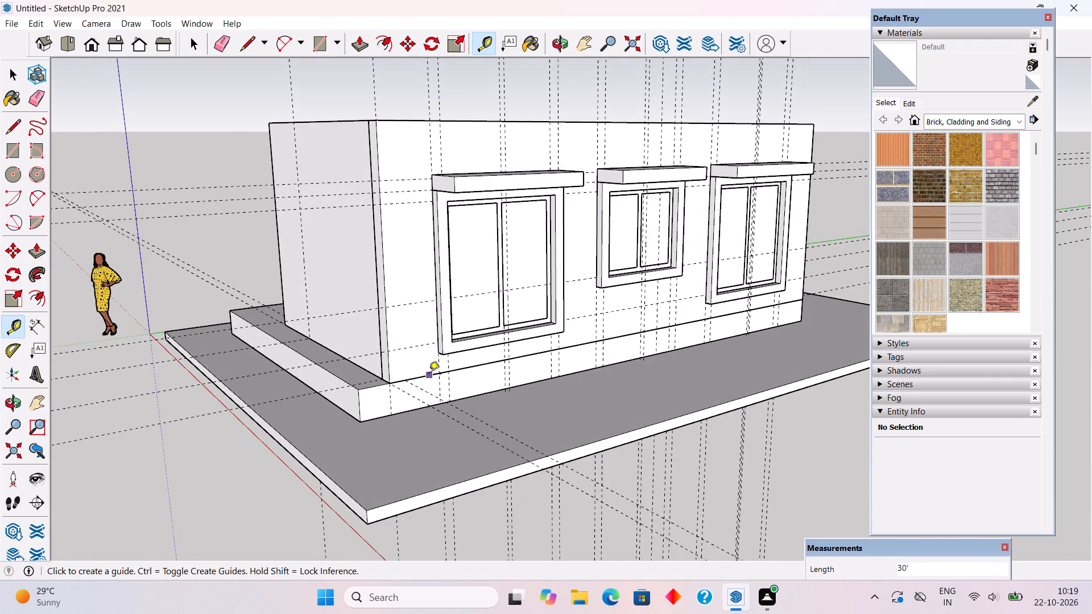
click(429, 375)
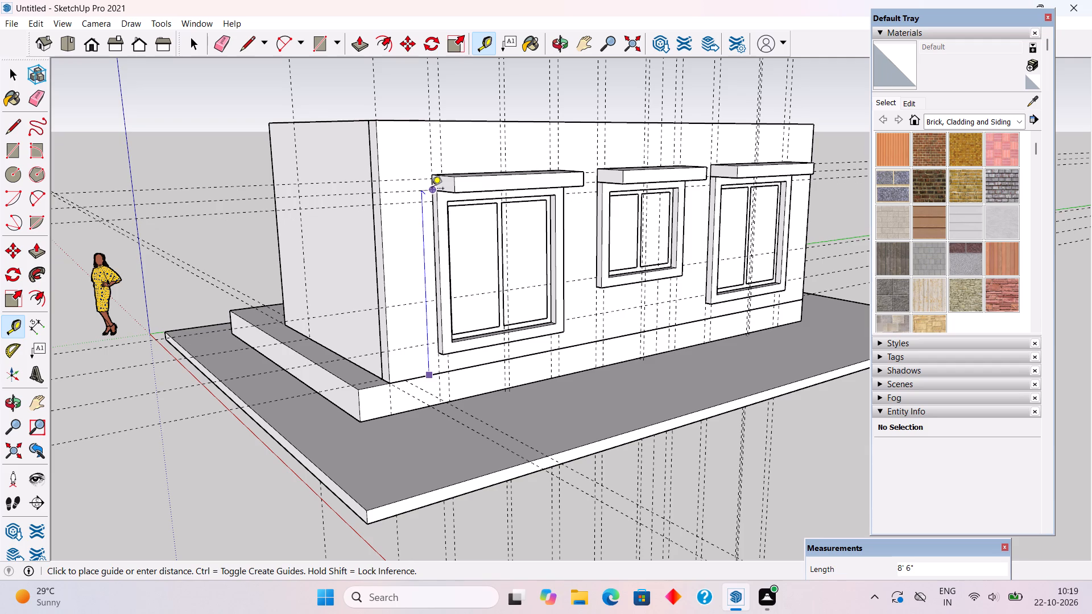
key(space)
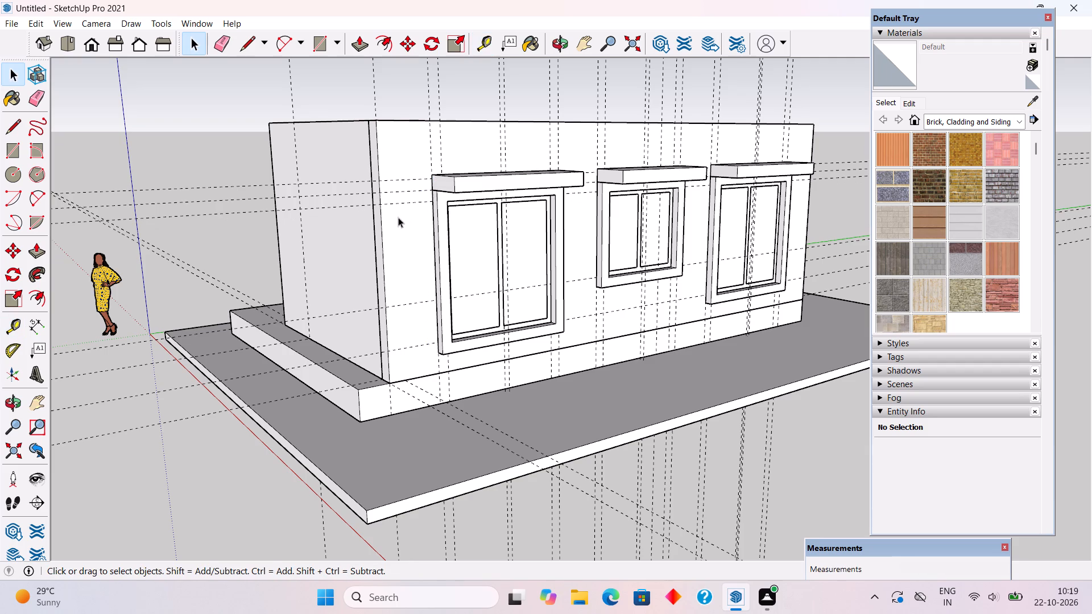
Place a horizontal guide on the cross wall's outer face, 8' 6" above the wall's base.
middle_drag(362, 243, 540, 227)
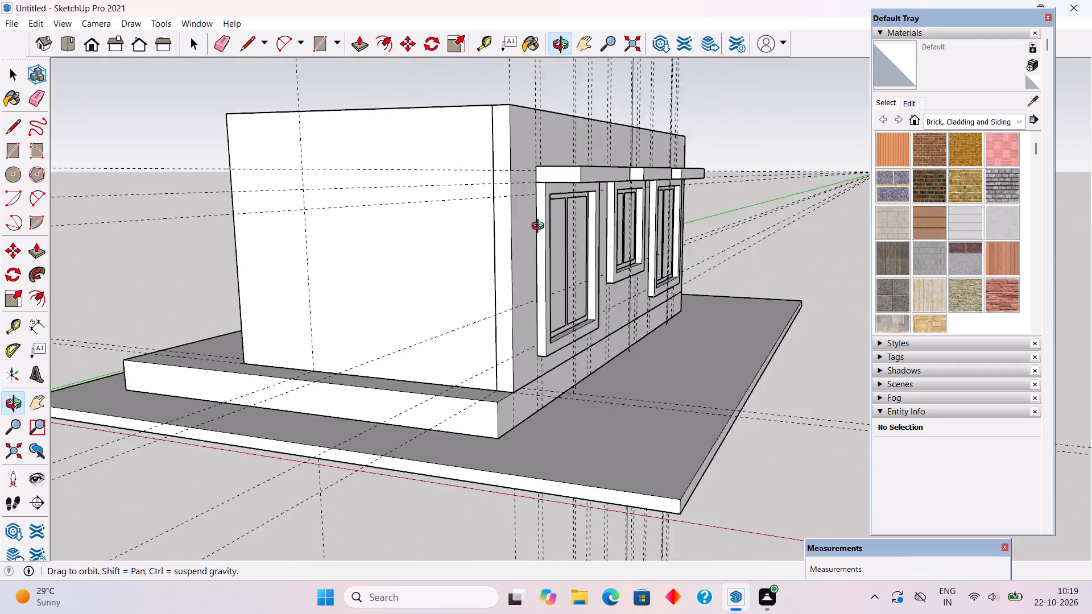
middle_drag(540, 227, 677, 241)
key(t)
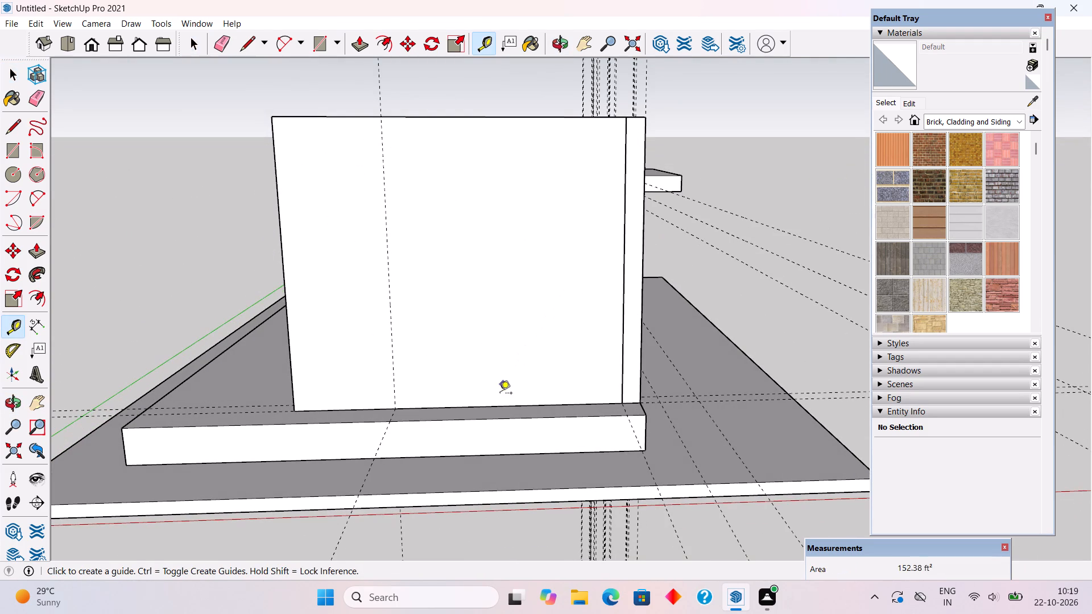
click(491, 405)
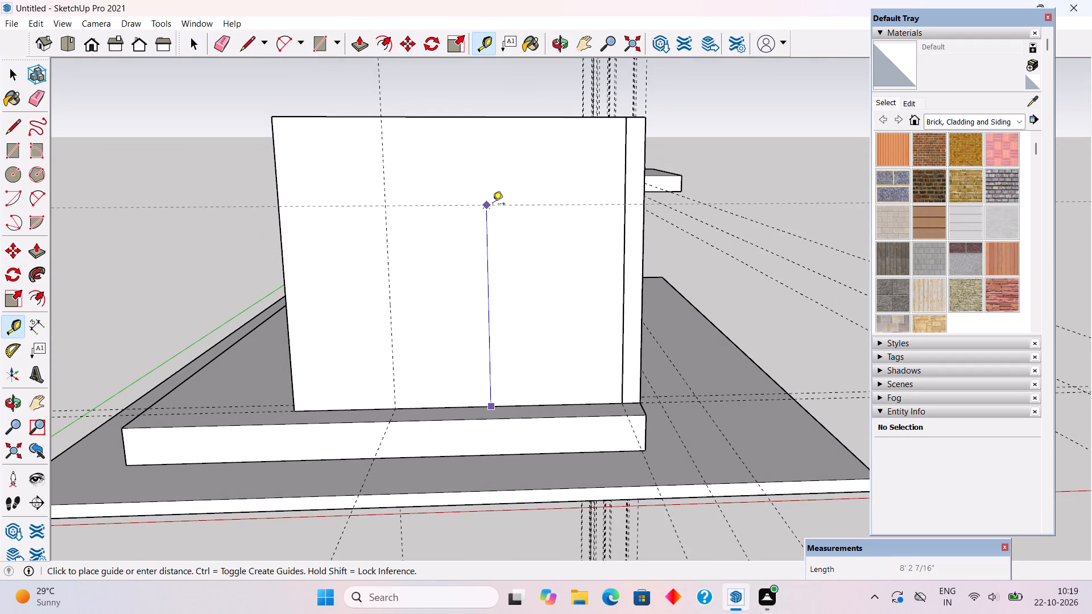
text(8'6")
key(Return)
key(space)
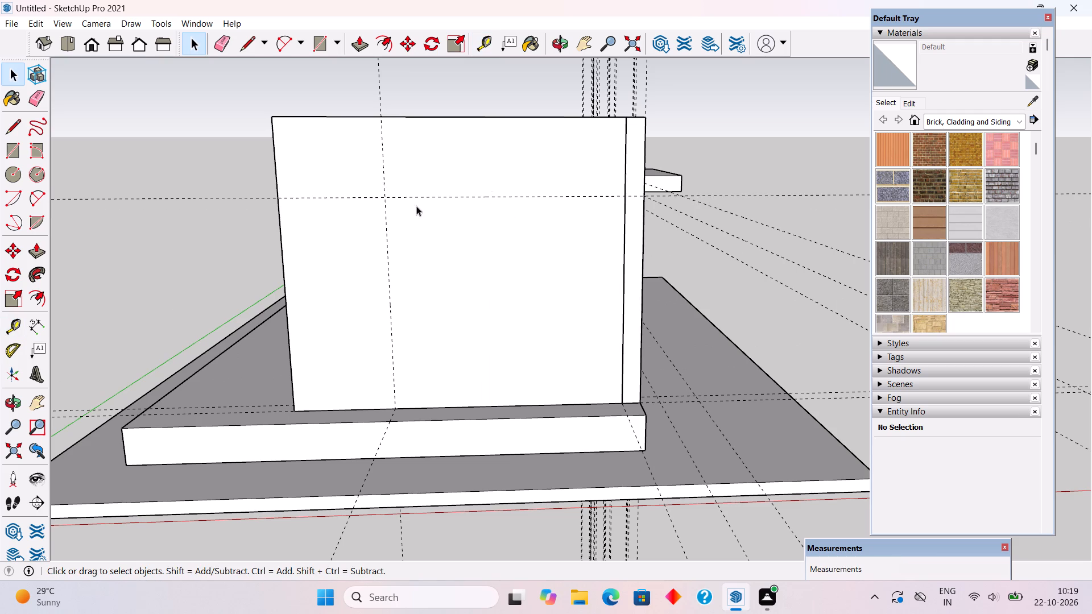
Inside the cross wall group, draw a 4' by 8' 6" rectangle at the free end and Push/Pull it 9" through as a door opening.
triple_click(372, 277)
middle_drag(465, 355, 583, 357)
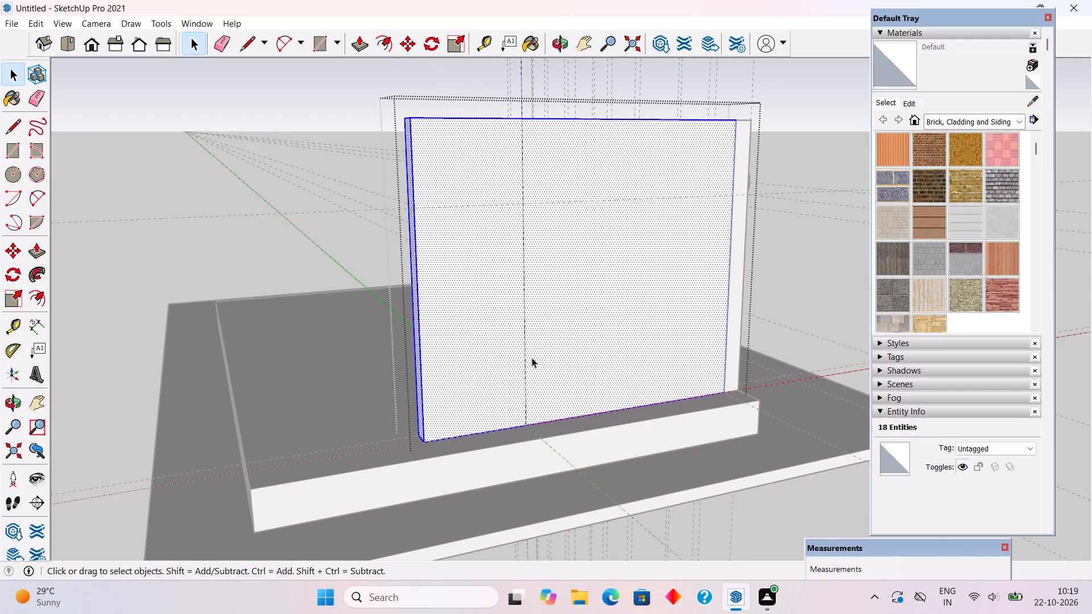
key(r)
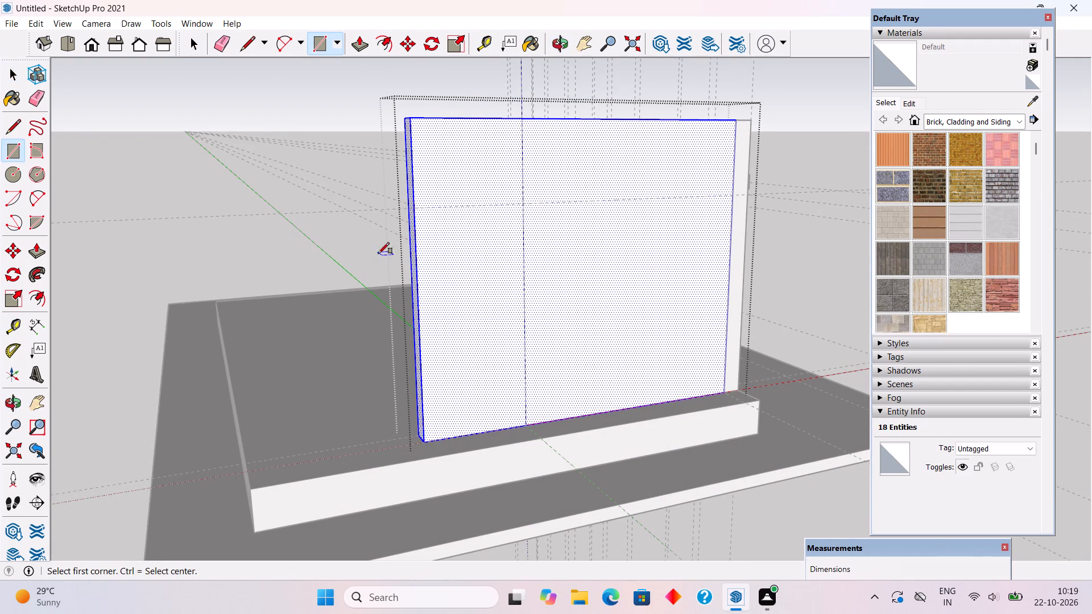
click(416, 210)
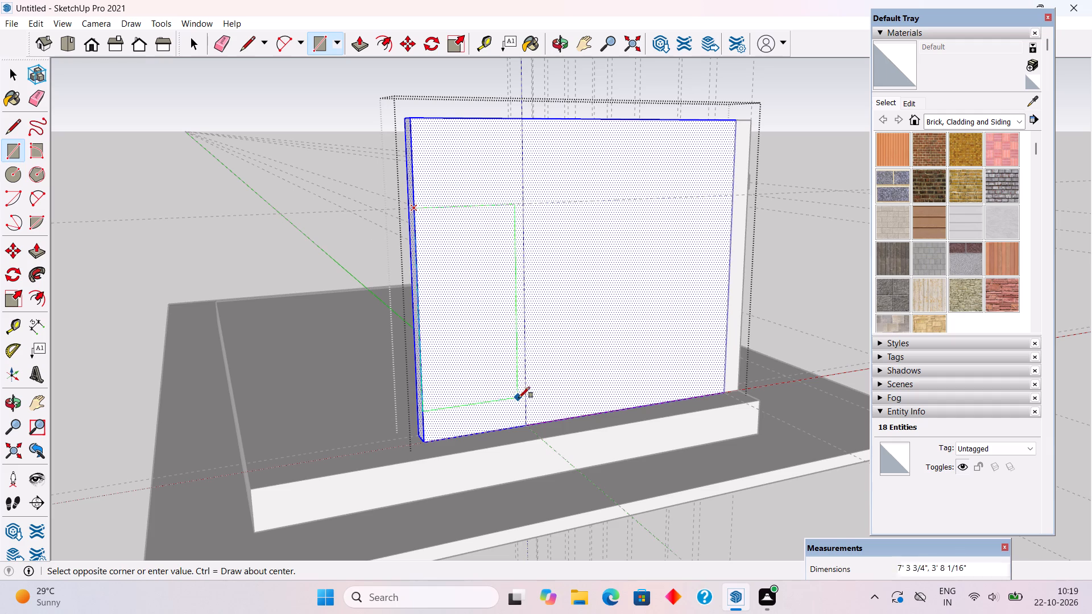
click(527, 423)
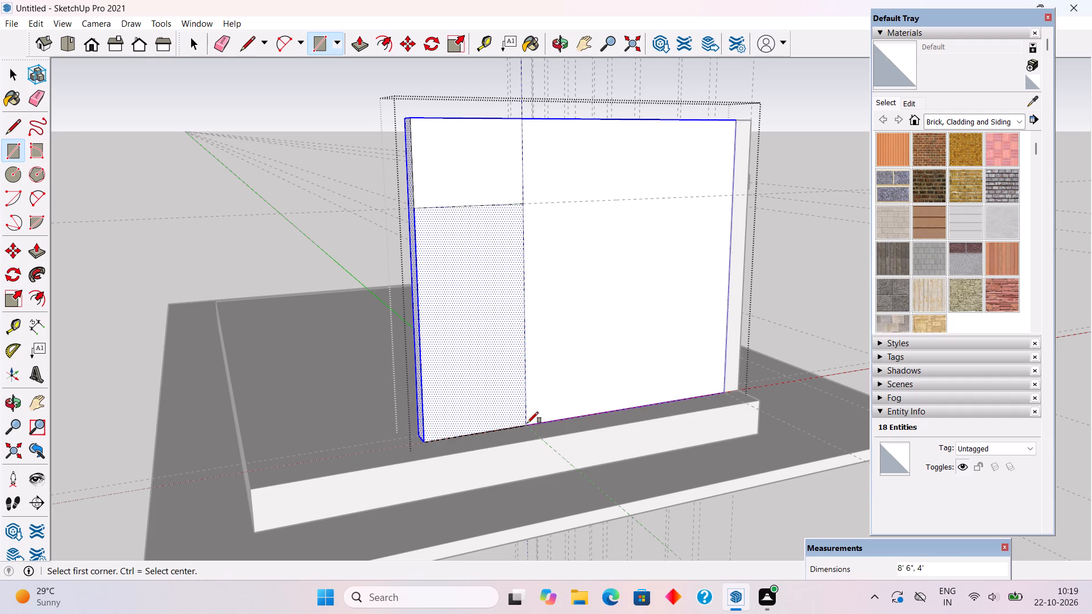
key(p)
drag(466, 410, 423, 305)
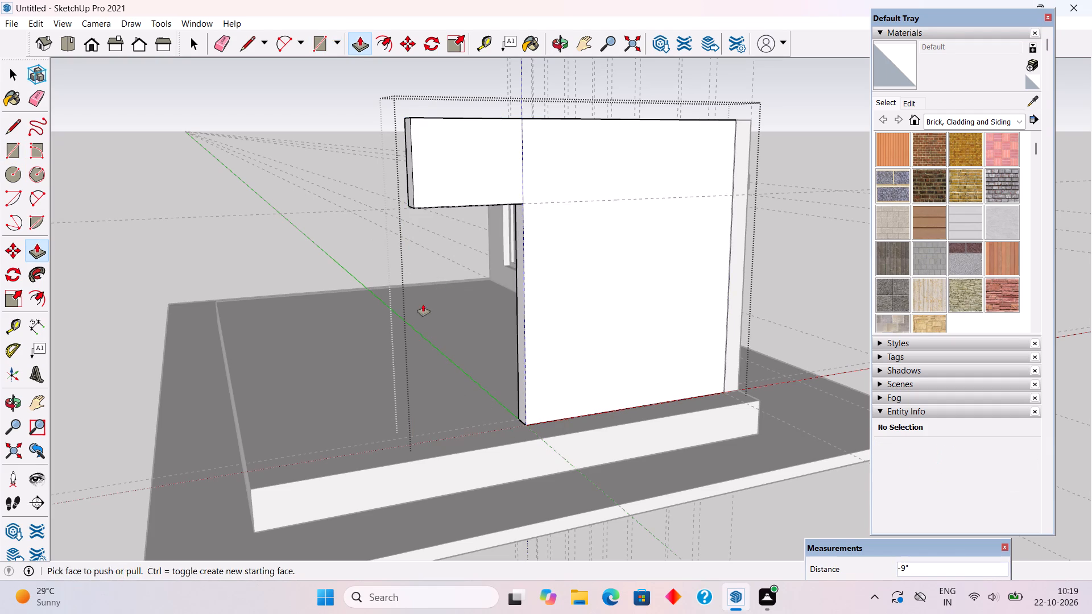
key(space)
click(233, 223)
Draw a separate 4' by 8' 6" rectangle filling the door opening, outside the cross wall group.
middle_drag(509, 258, 444, 296)
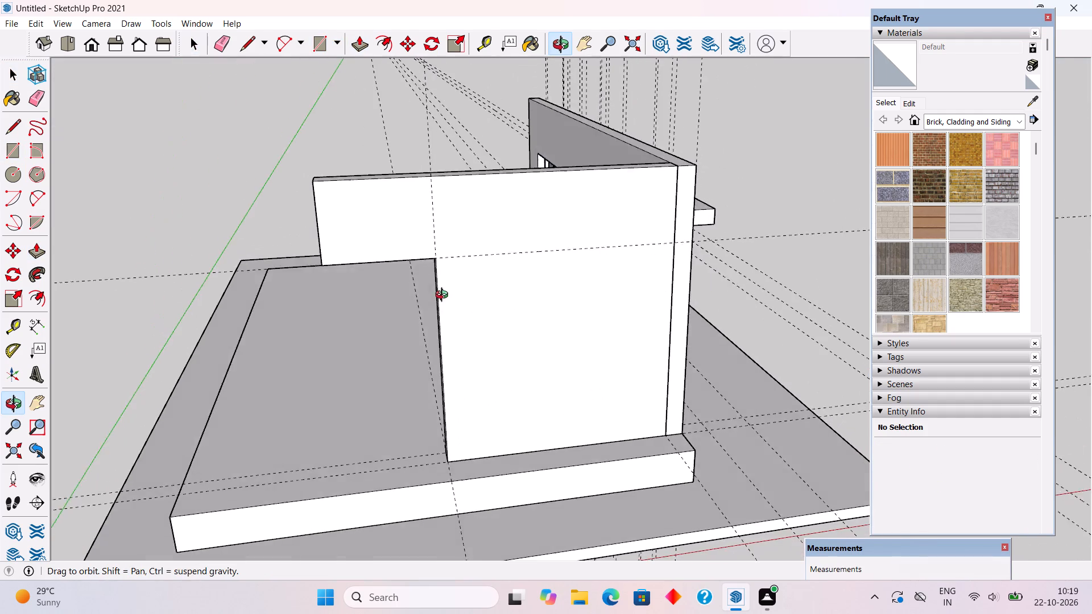
middle_drag(444, 296, 444, 289)
scroll(444, 278, down, 2)
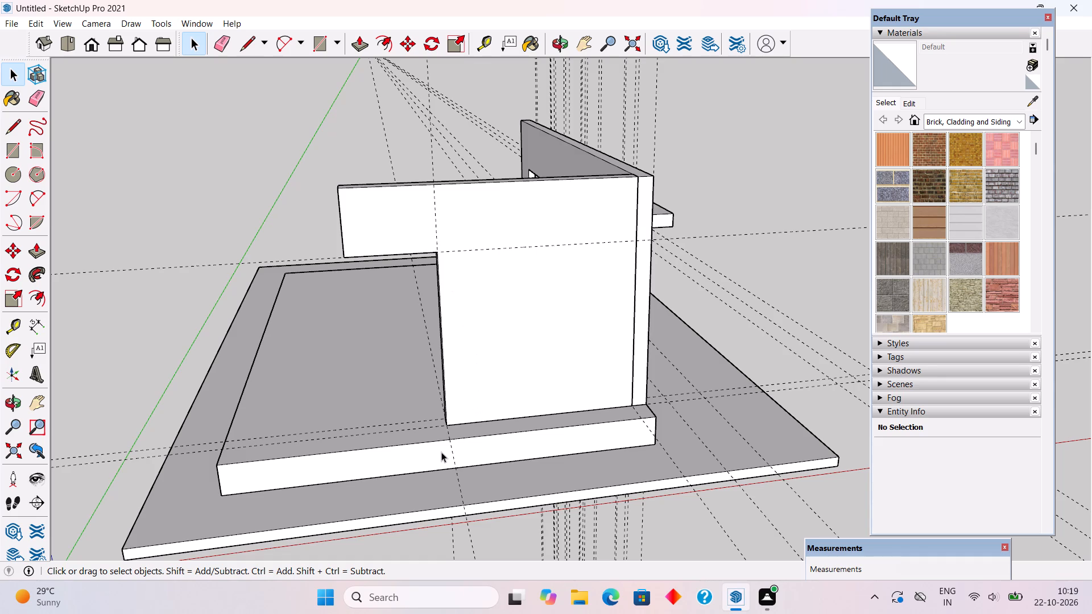
key(r)
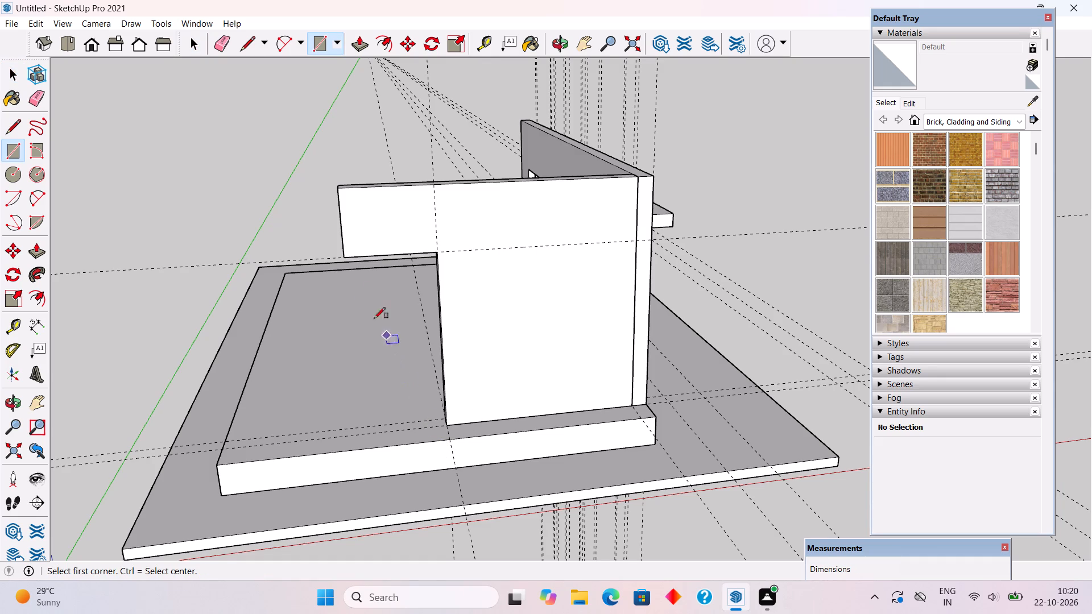
click(344, 261)
click(445, 429)
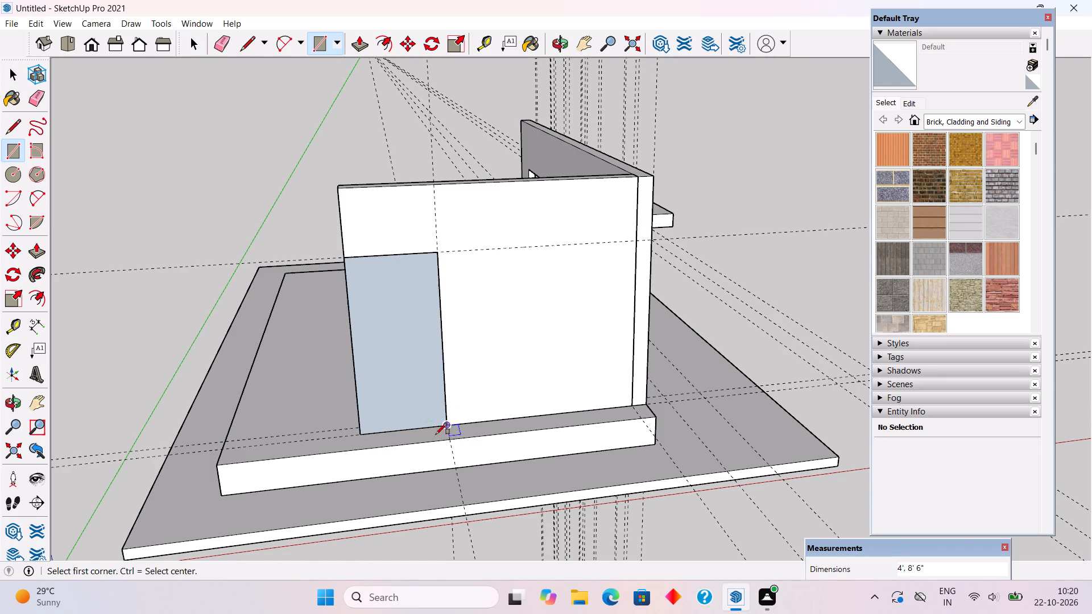
Offset the door rectangle's outline 3" inward and delete the inner face to leave a frame border.
middle_drag(412, 456, 494, 426)
scroll(476, 455, up, 6)
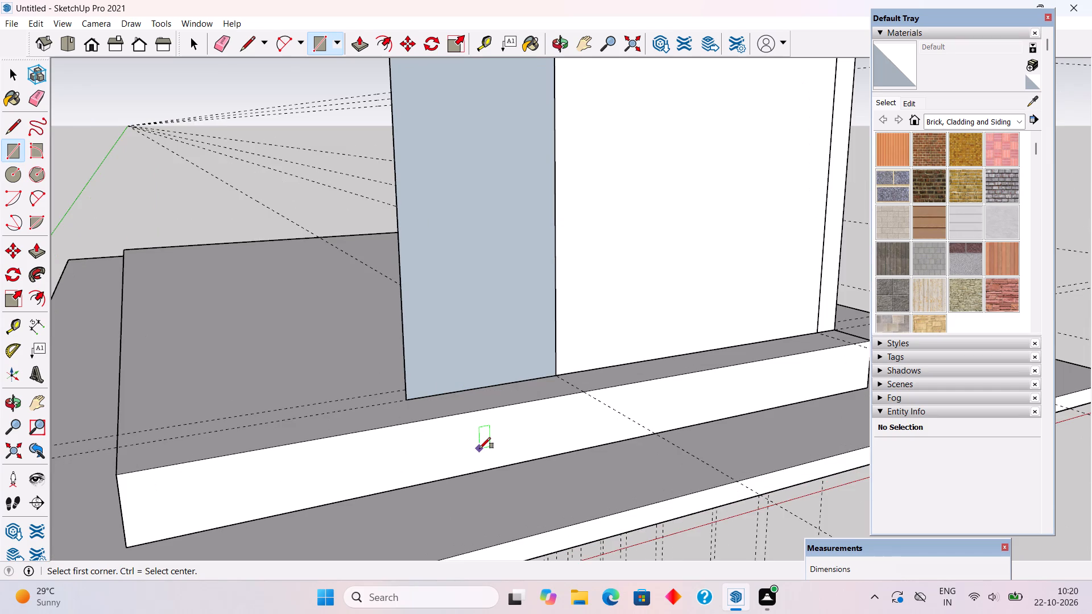
key(f)
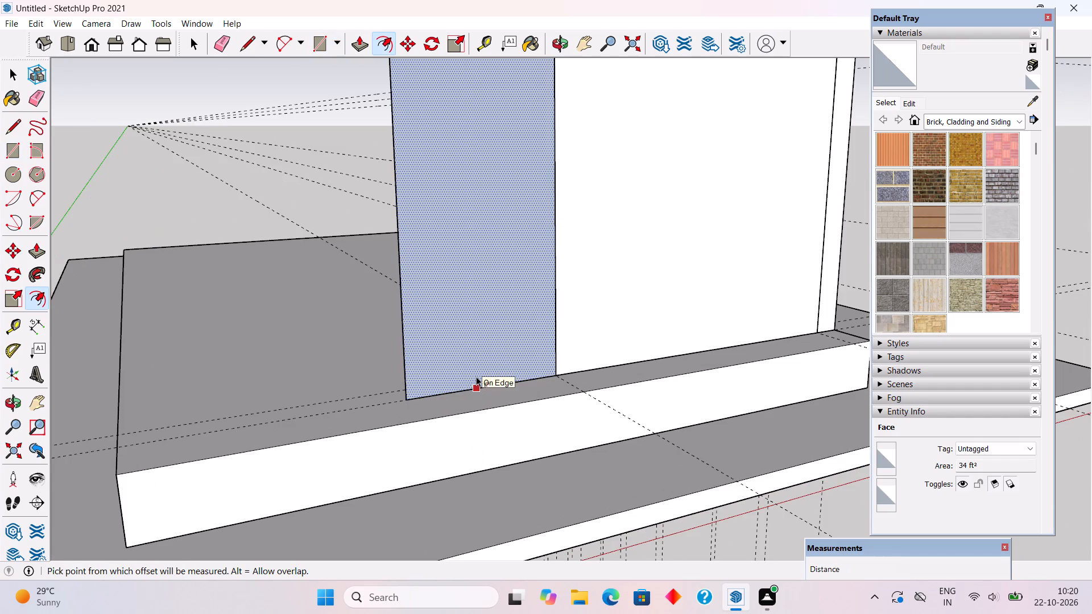
click(476, 376)
text(3")
key(Return)
key(space)
click(459, 354)
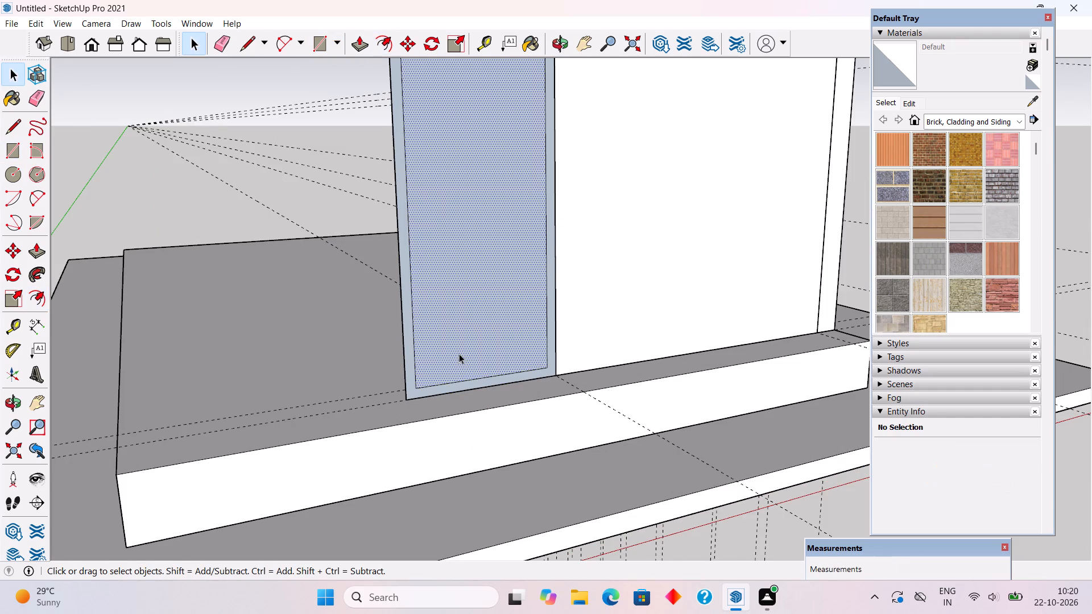
key(Delete)
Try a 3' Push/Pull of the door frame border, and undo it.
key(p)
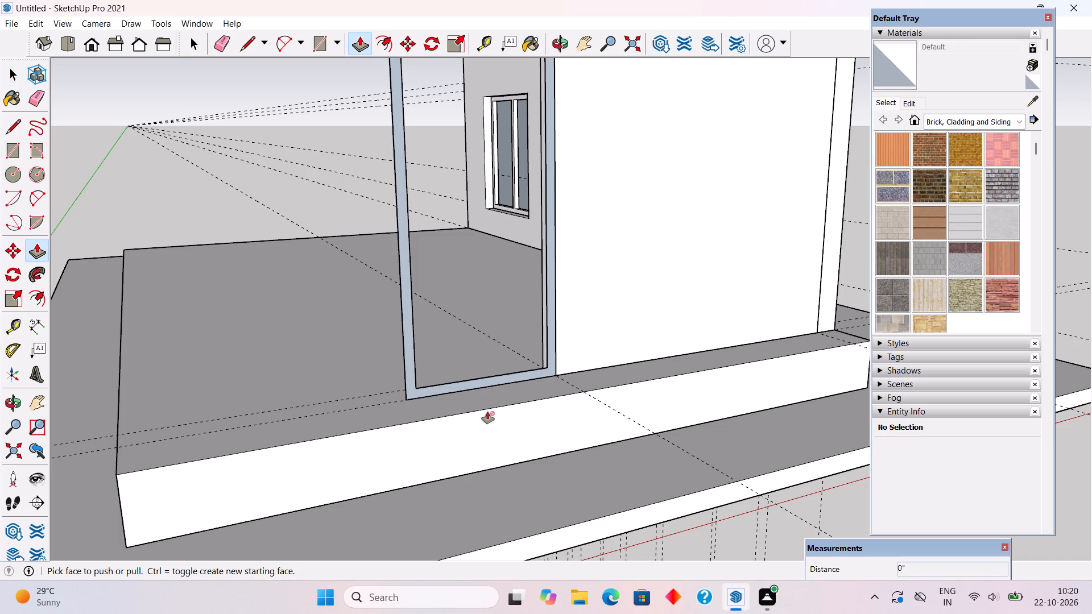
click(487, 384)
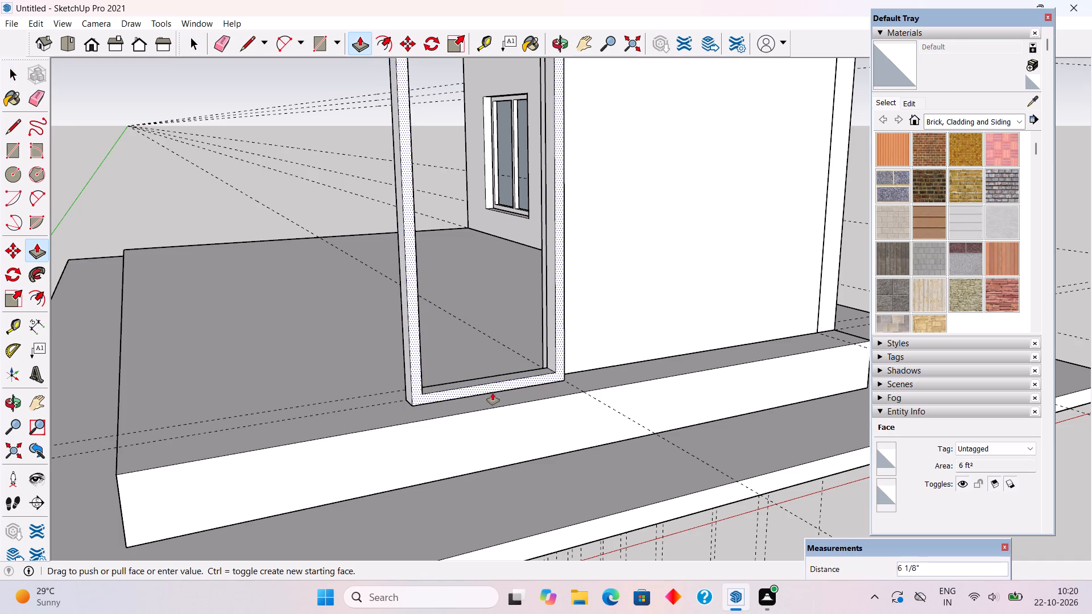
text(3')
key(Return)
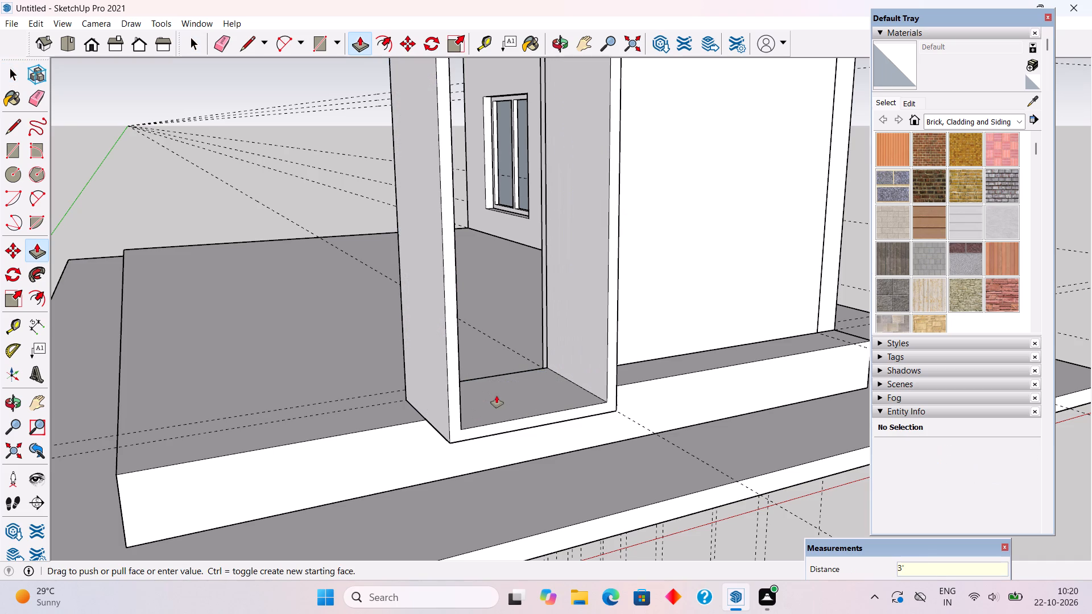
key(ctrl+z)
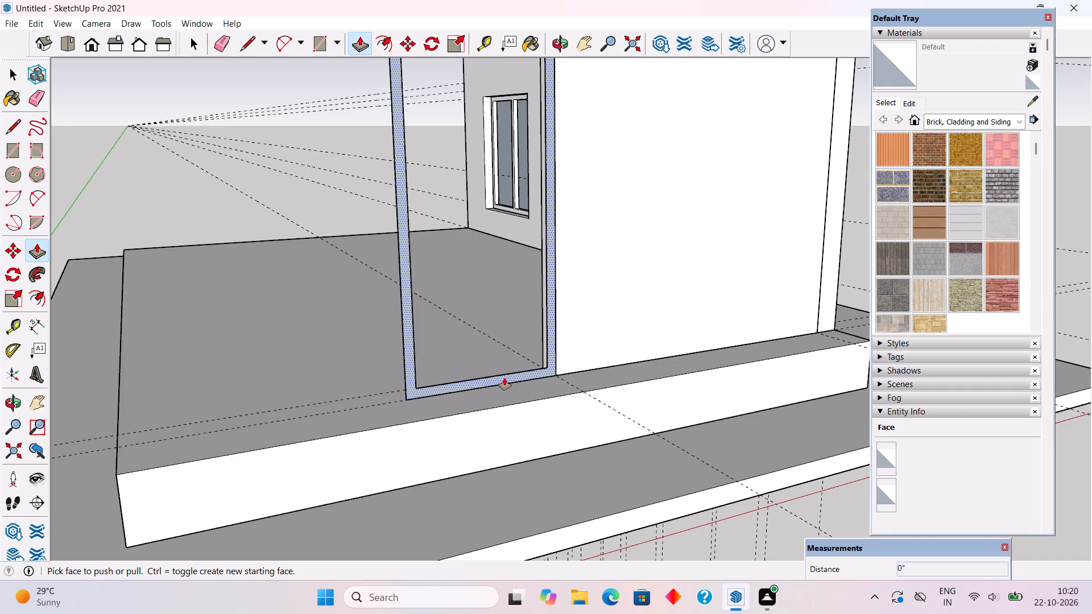
Push/Pull the door frame border out 3" and make the whole frame a group.
click(504, 378)
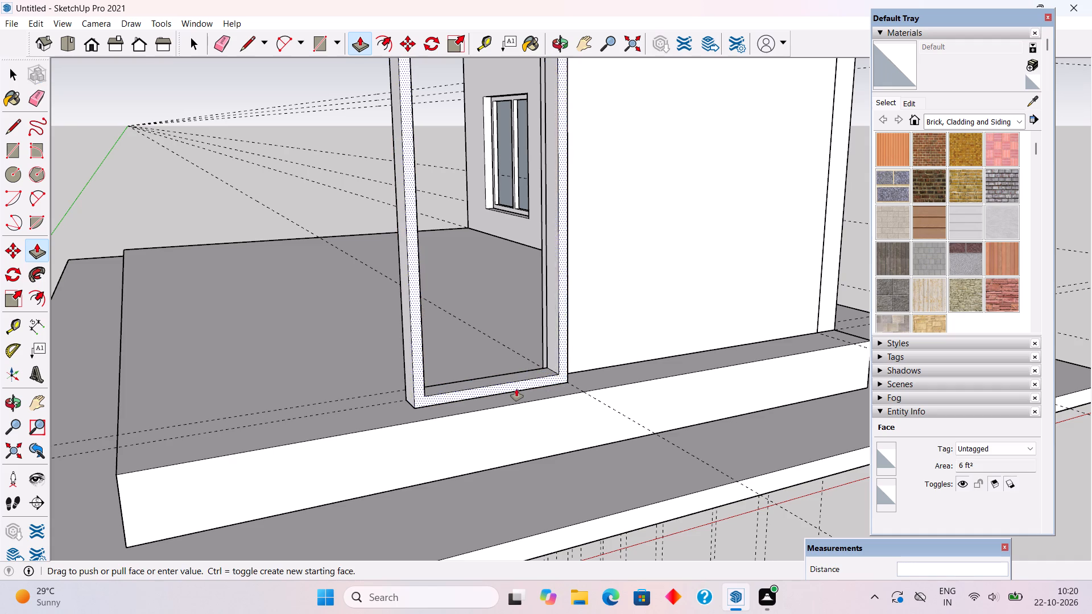
key(3)
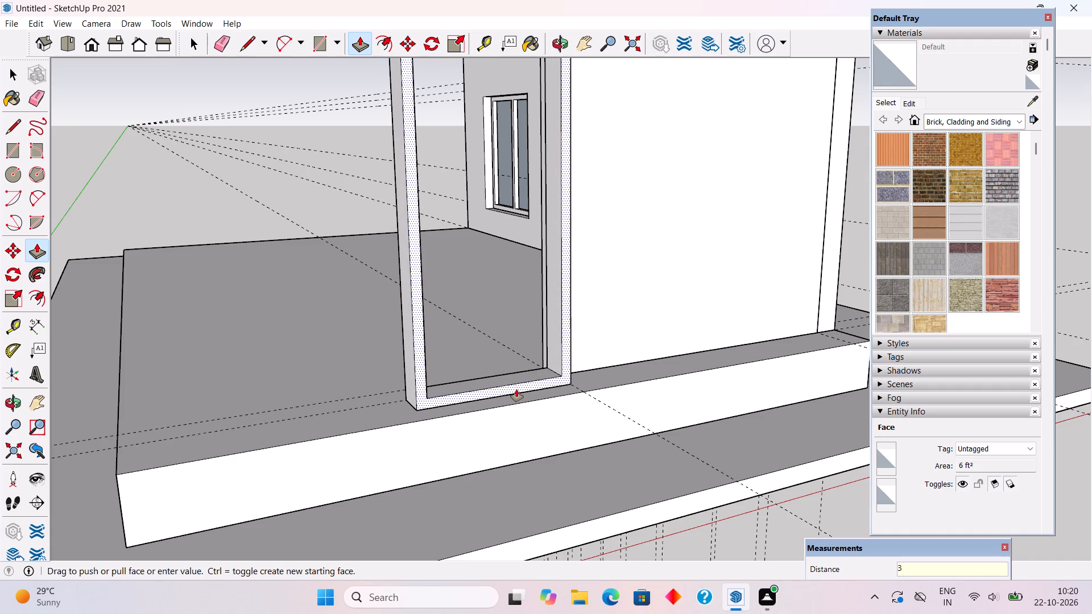
key(shift+quotedbl)
key(Return)
key(space)
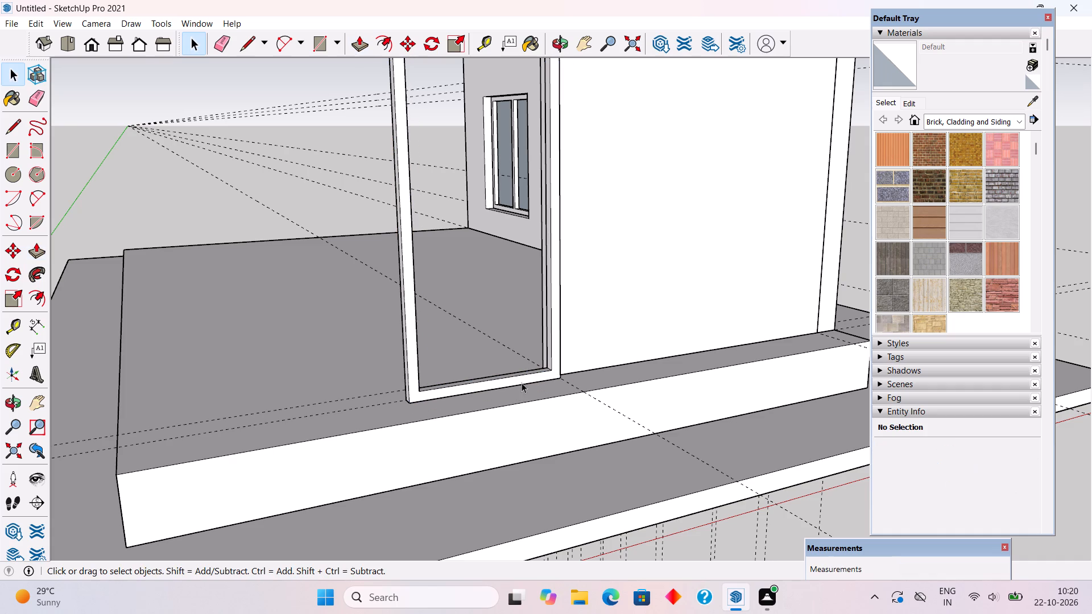
triple_click(522, 379)
right_click(522, 378)
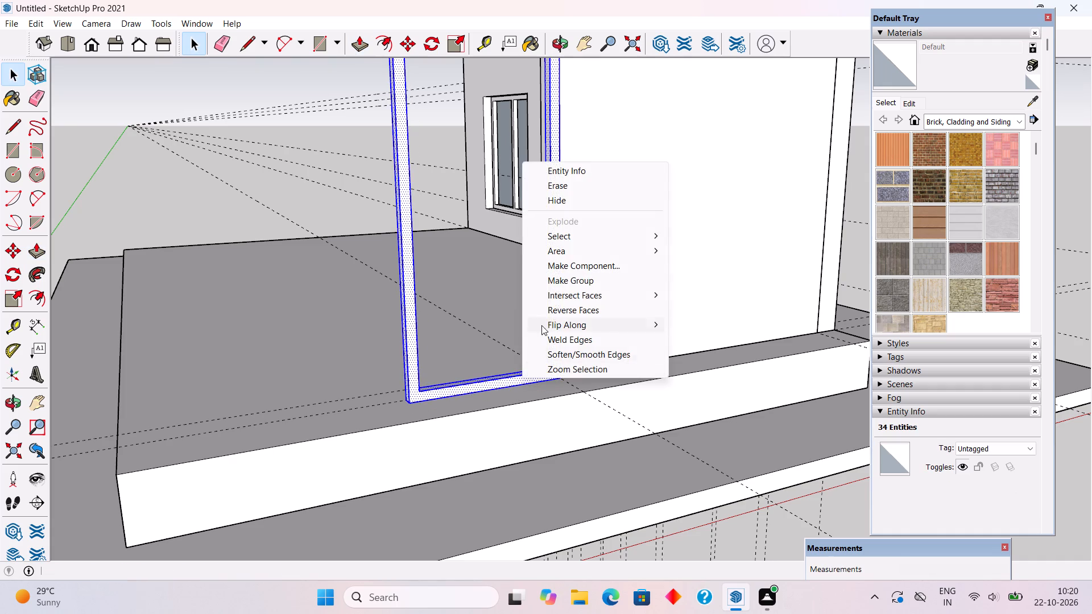
click(552, 286)
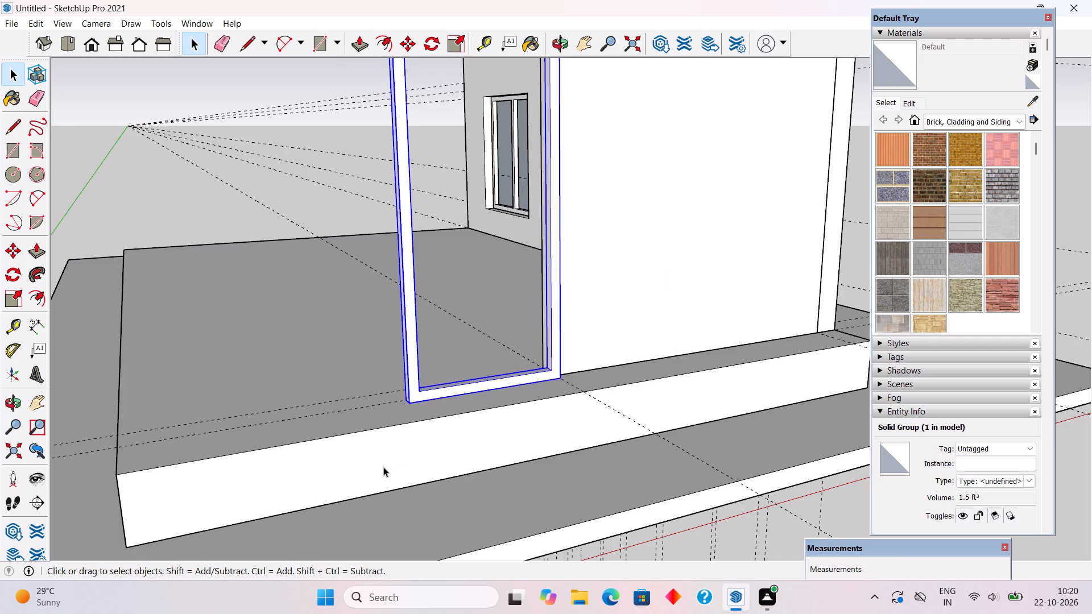
Move the door frame group back from the cross wall's outer face so it sits recessed within the opening's depth.
middle_drag(407, 482, 752, 539)
scroll(777, 464, up, 4)
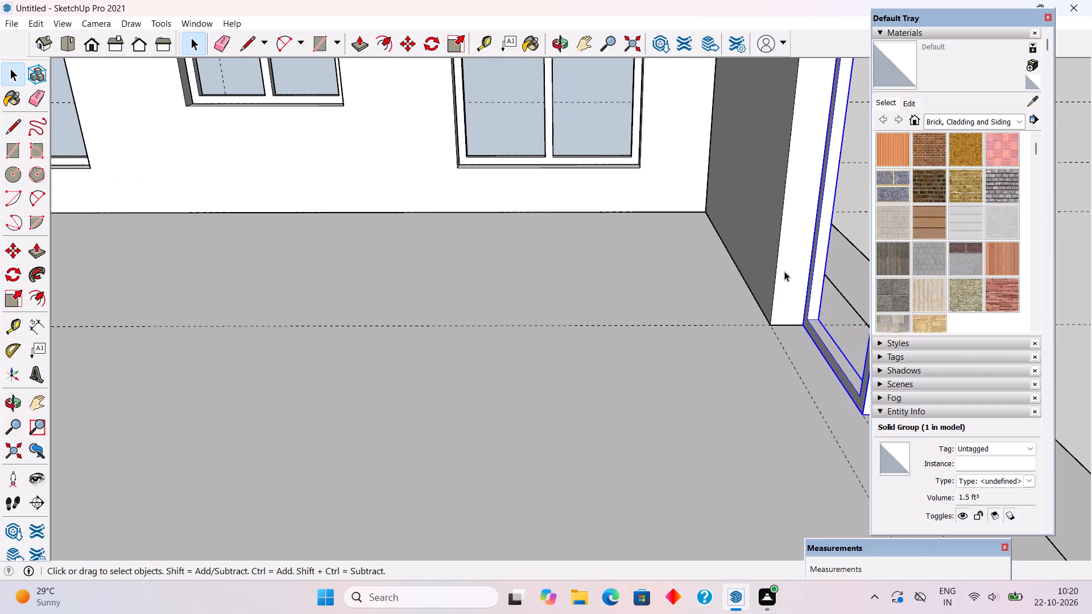
scroll(794, 280, up, 9)
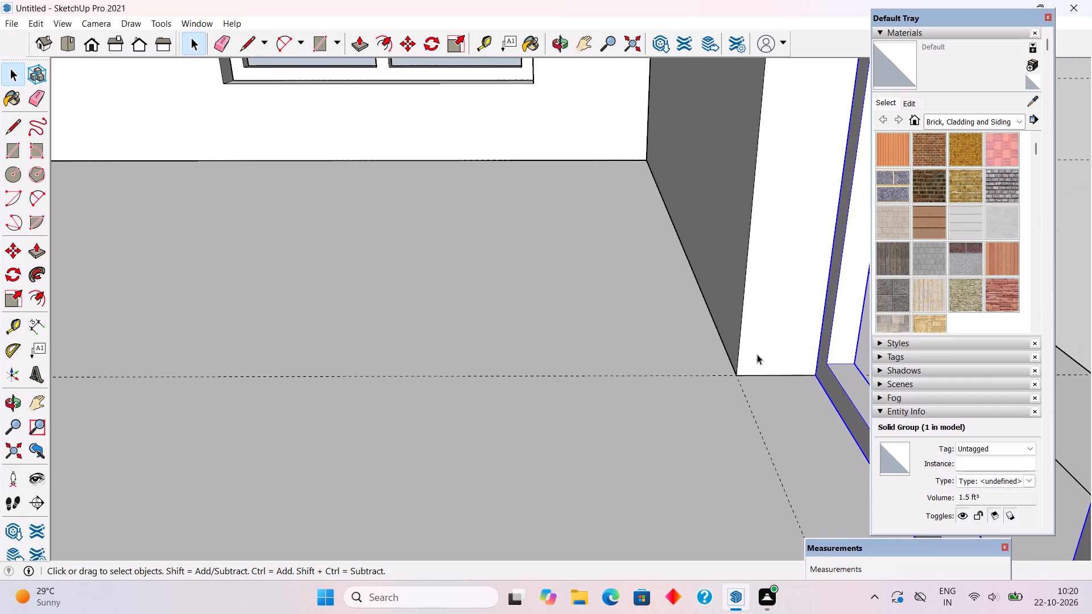
scroll(664, 345, down, 14)
middle_drag(567, 362, 354, 347)
scroll(420, 325, up, 3)
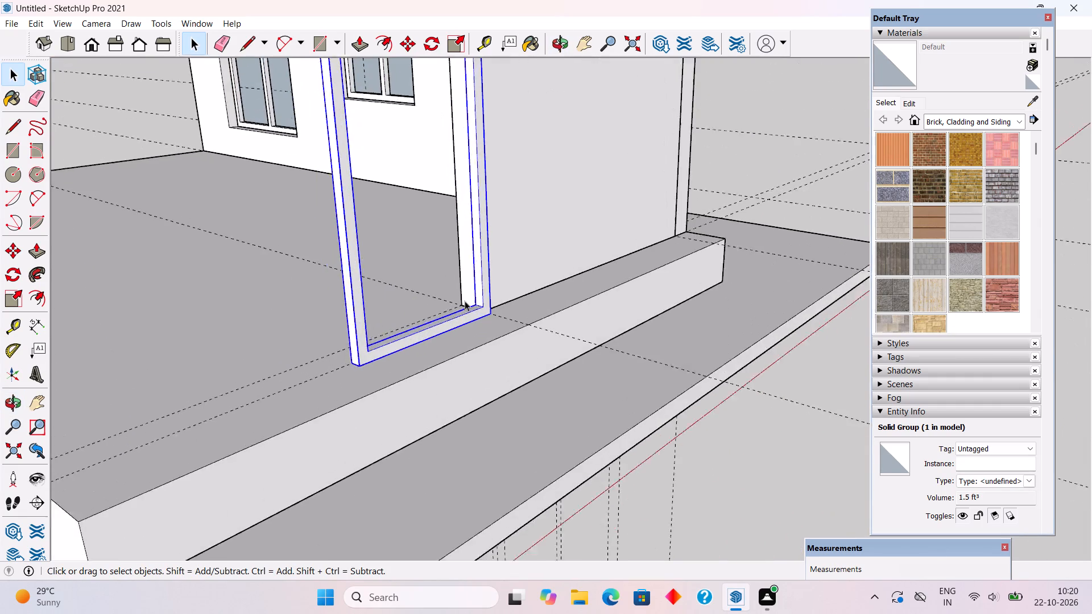
scroll(465, 301, up, 12)
key(m)
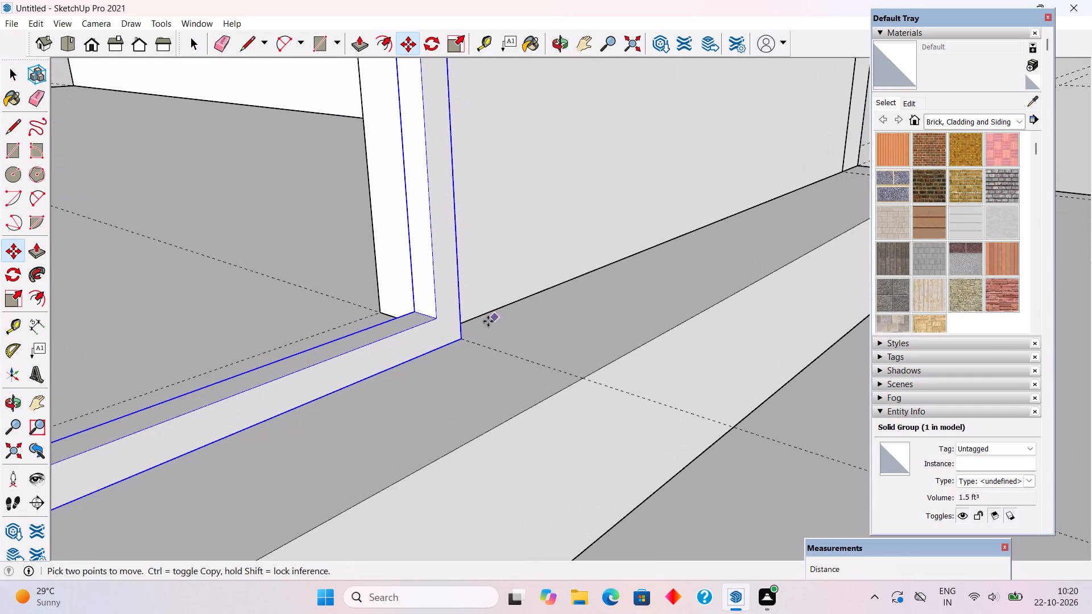
click(457, 340)
click(408, 318)
scroll(408, 318, down, 8)
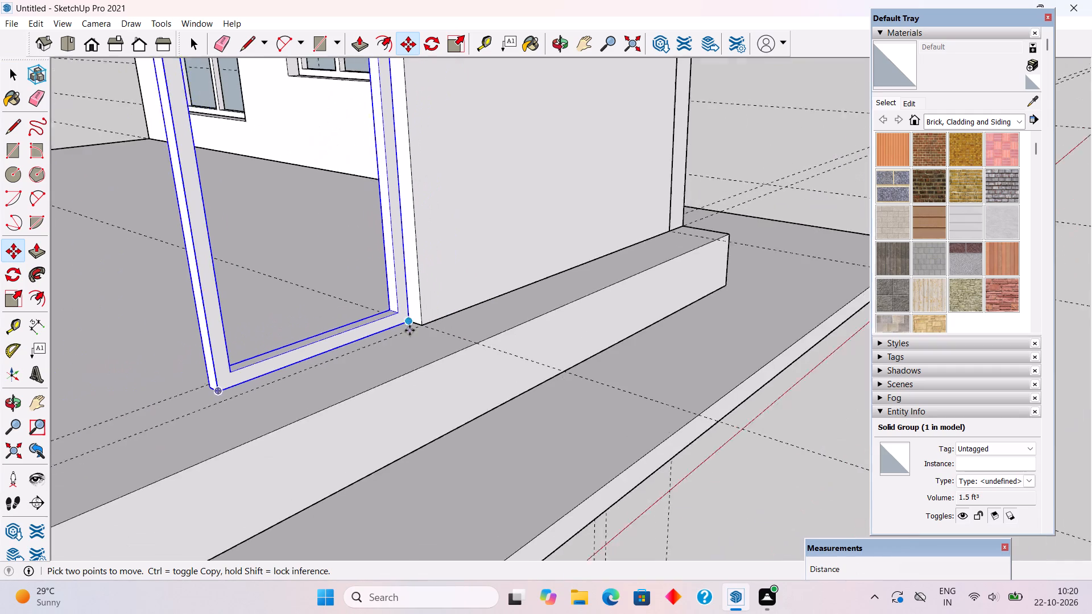
scroll(409, 330, down, 7)
key(space)
scroll(416, 331, down, 10)
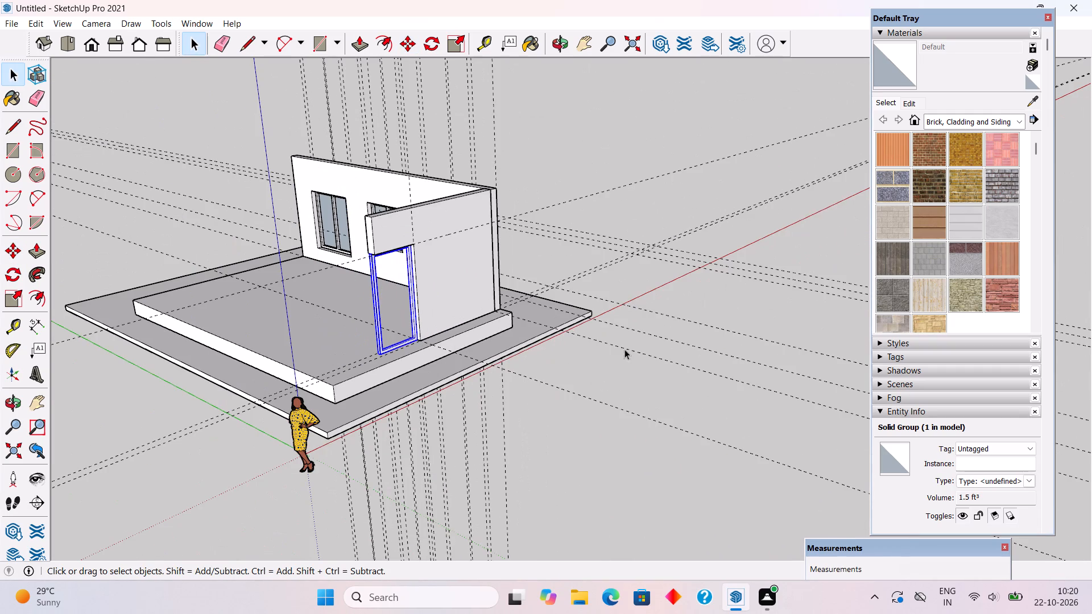
click(632, 369)
Draw a 3' 6" by 8' rectangle filling the inside of the door frame.
middle_drag(463, 262, 429, 237)
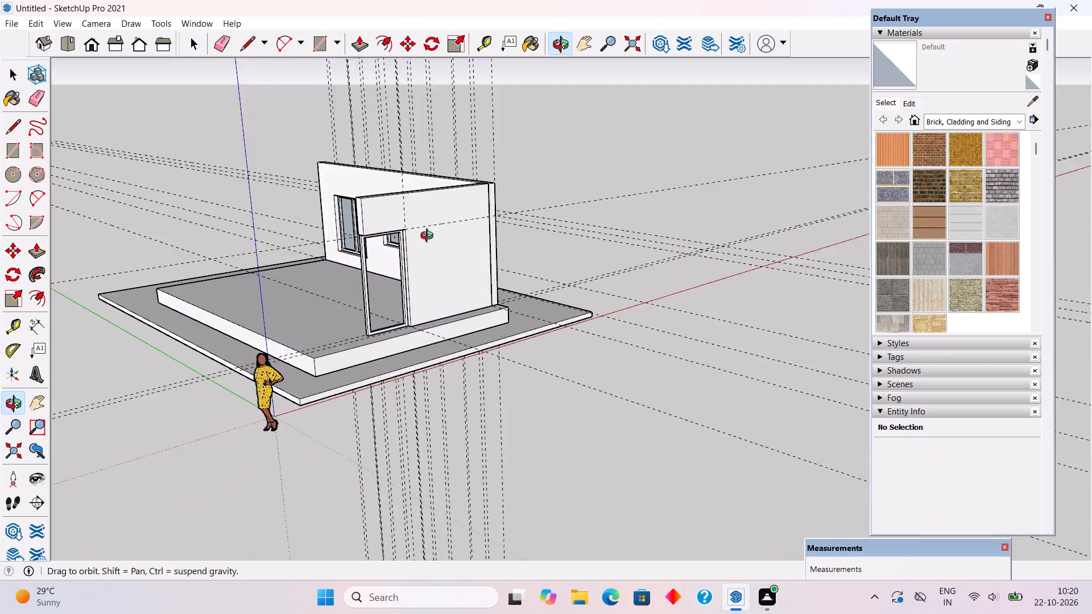
middle_drag(429, 237, 395, 220)
scroll(344, 210, up, 10)
middle_drag(371, 260, 348, 241)
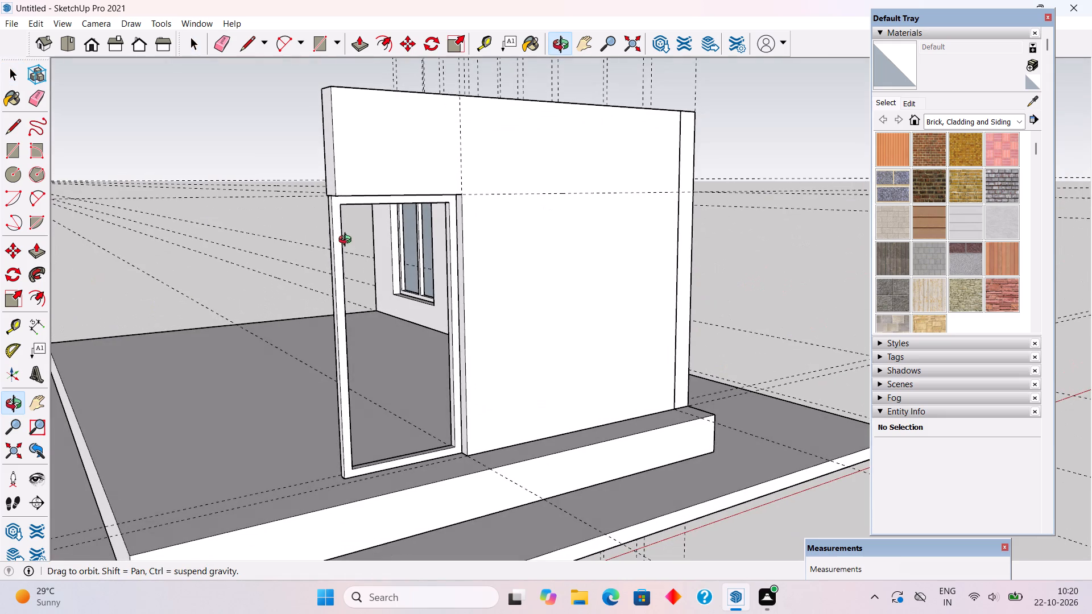
middle_drag(348, 241, 345, 239)
key(r)
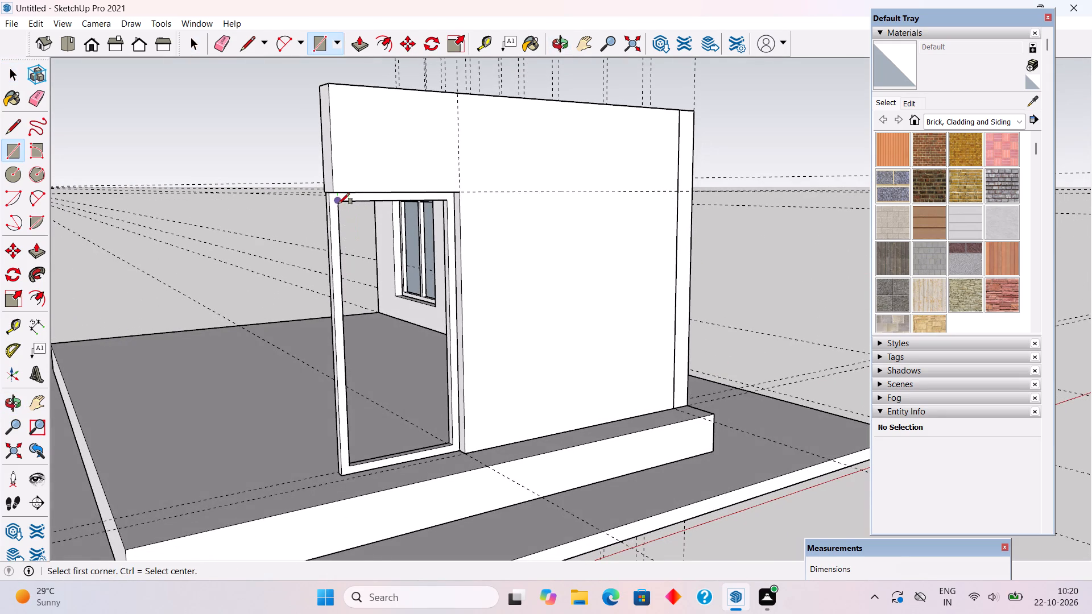
click(338, 204)
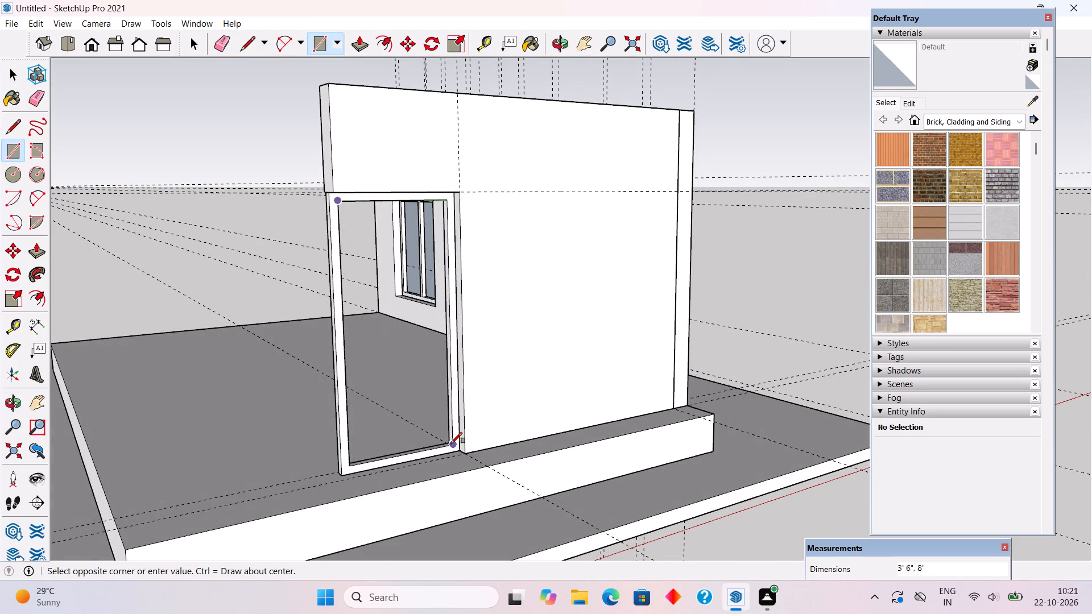
click(451, 443)
Push/Pull the door rectangle 2" into a solid panel and make it a group.
key(p)
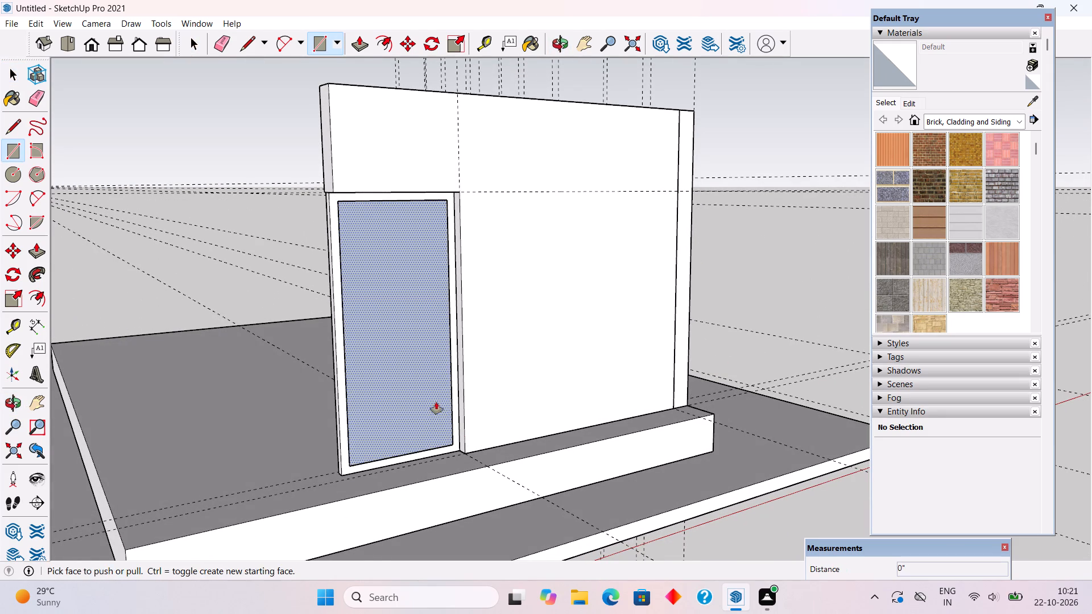
click(435, 401)
text(2")
key(Return)
key(space)
middle_drag(380, 370, 373, 370)
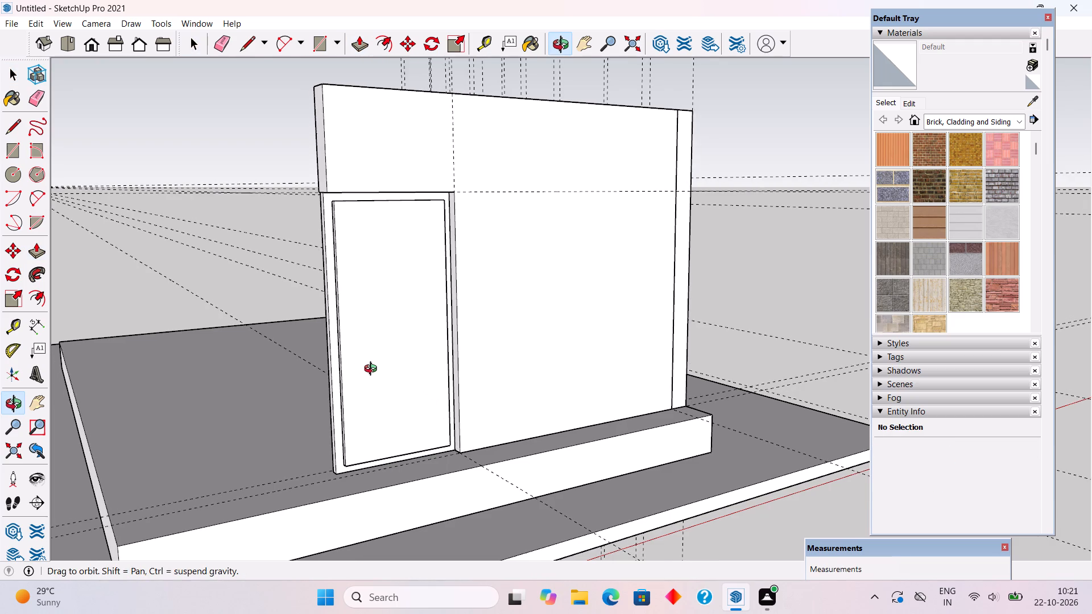
middle_drag(373, 370, 369, 369)
triple_click(366, 368)
right_click(365, 368)
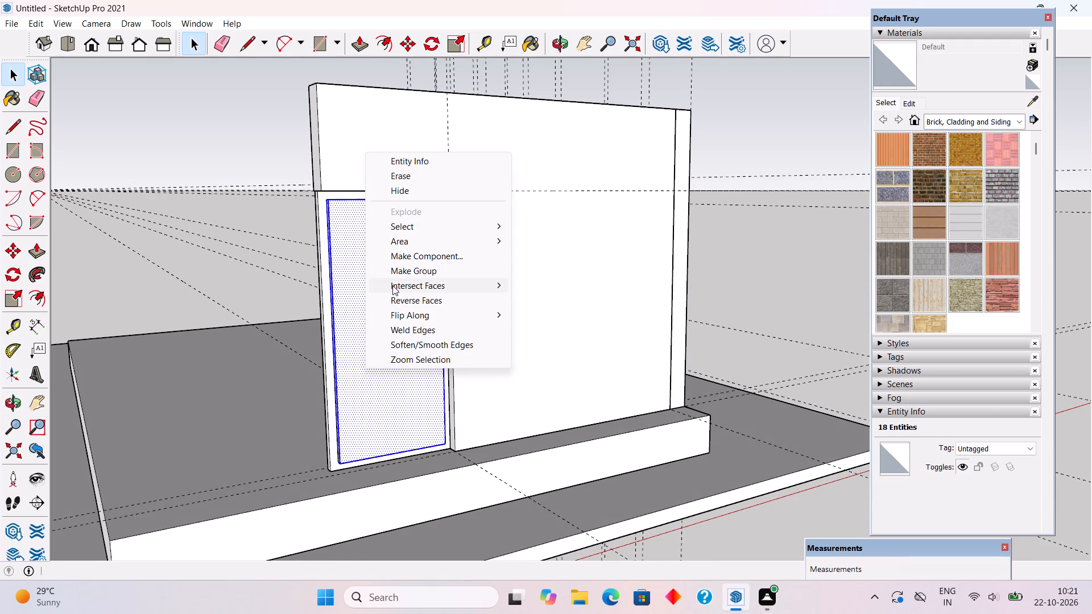
click(398, 271)
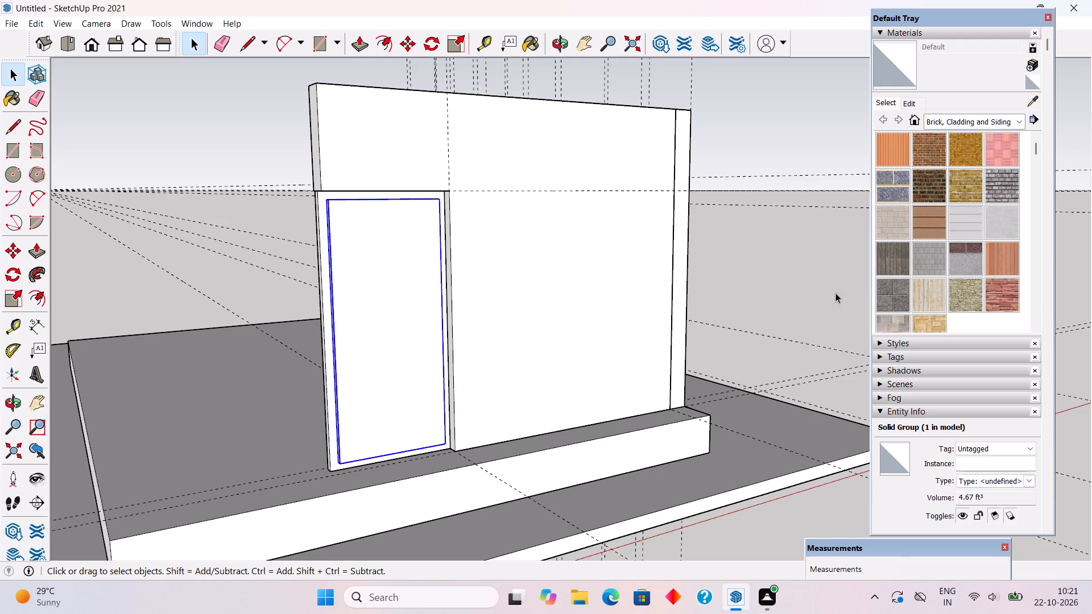
click(710, 268)
Inside the door panel group, place a vertical guide 6" in from the panel's edge at the wall's free end.
scroll(713, 268, down, 3)
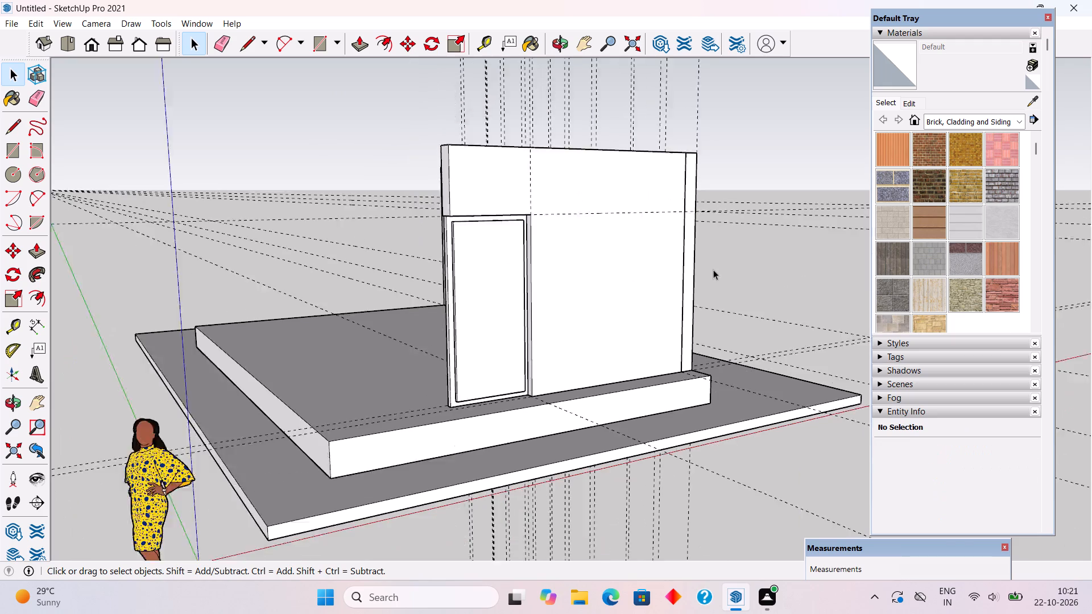
scroll(713, 269, down, 1)
scroll(617, 375, up, 4)
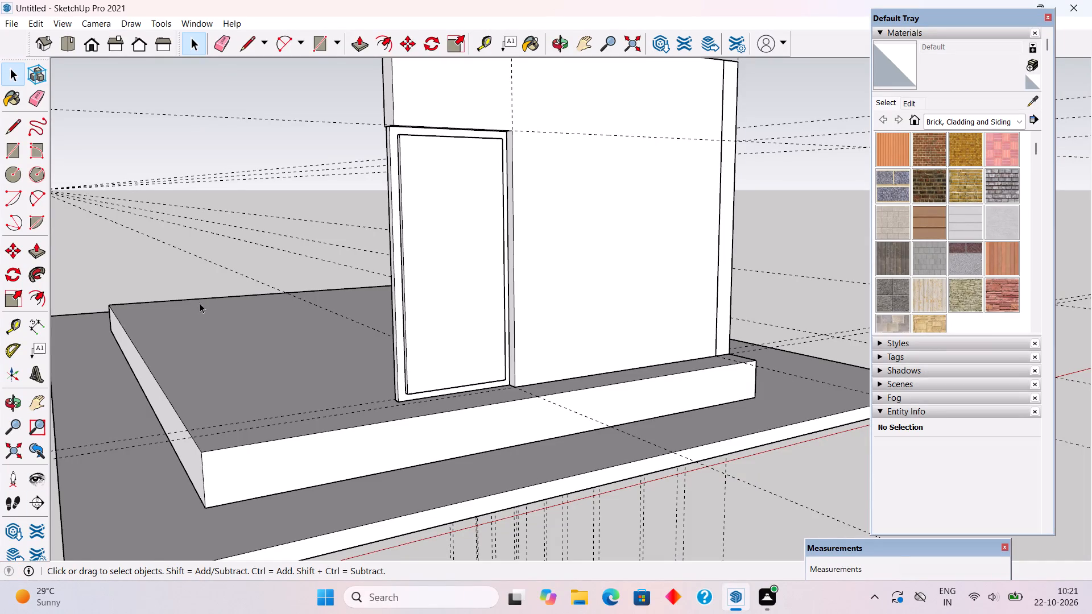
middle_drag(507, 263, 440, 267)
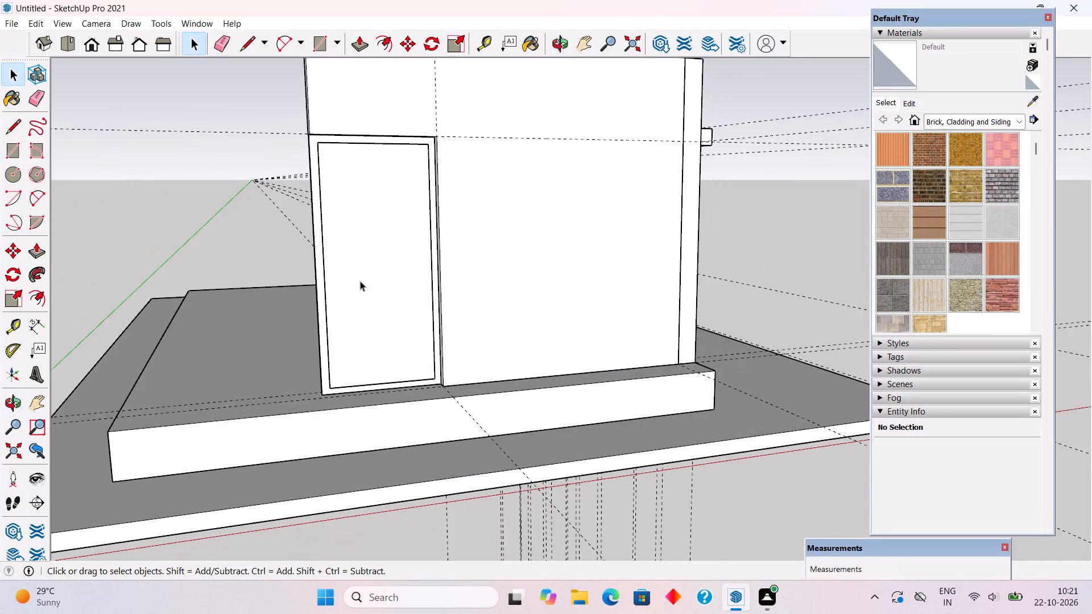
scroll(280, 283, up, 5)
scroll(304, 284, down, 4)
middle_drag(312, 288, 416, 294)
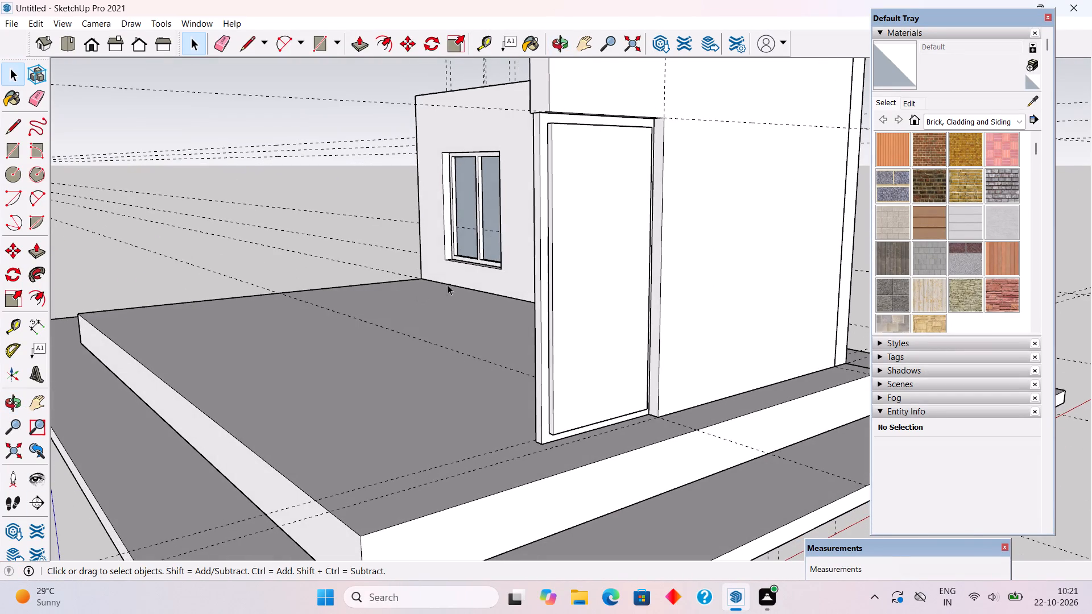
triple_click(605, 231)
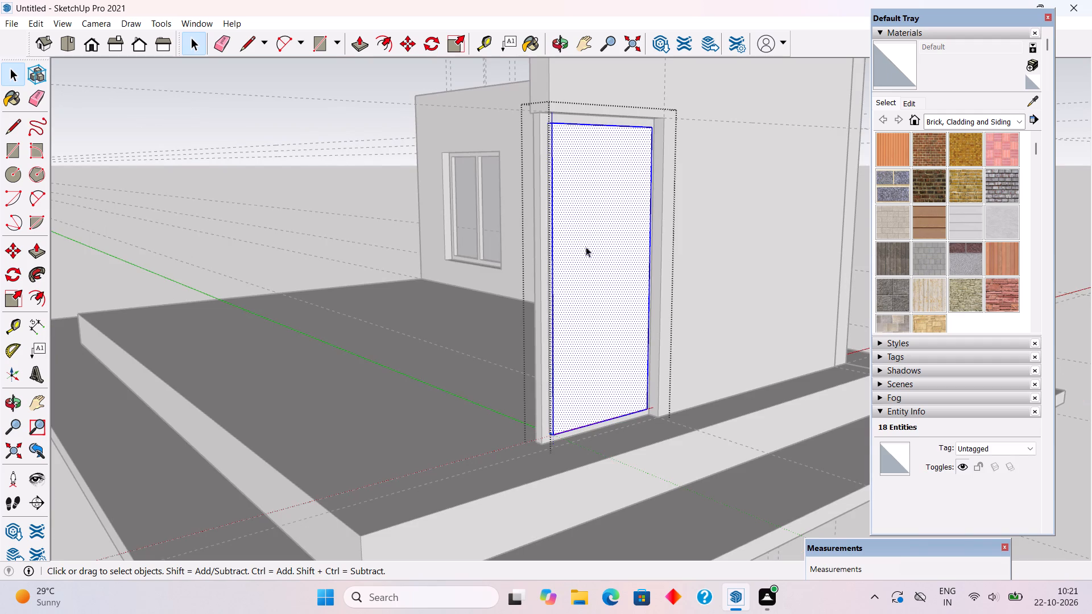
key(t)
middle_drag(574, 223, 527, 230)
scroll(494, 253, up, 5)
click(484, 265)
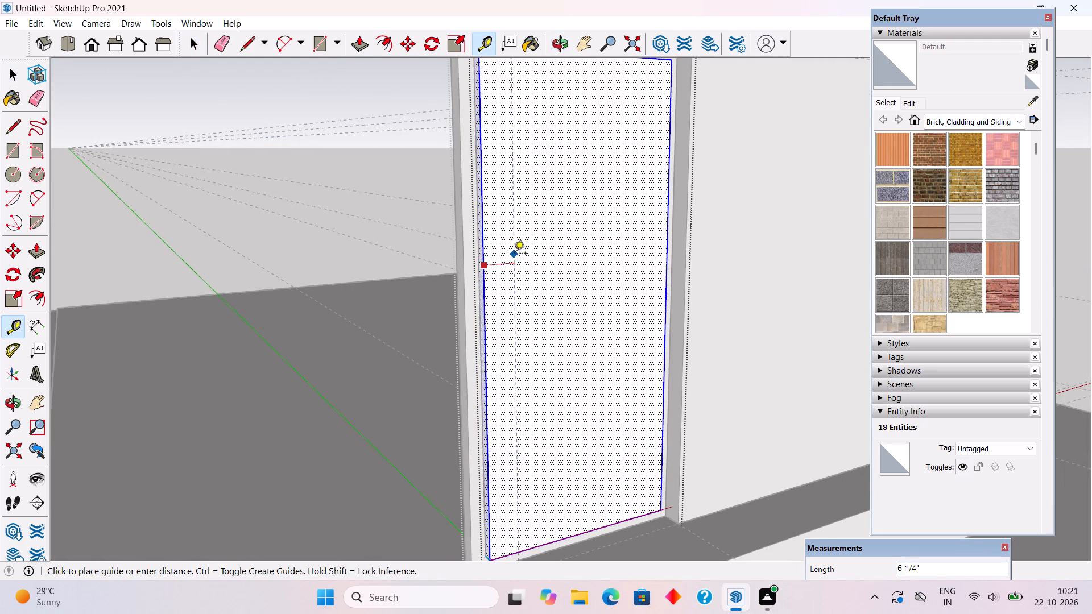
key(6)
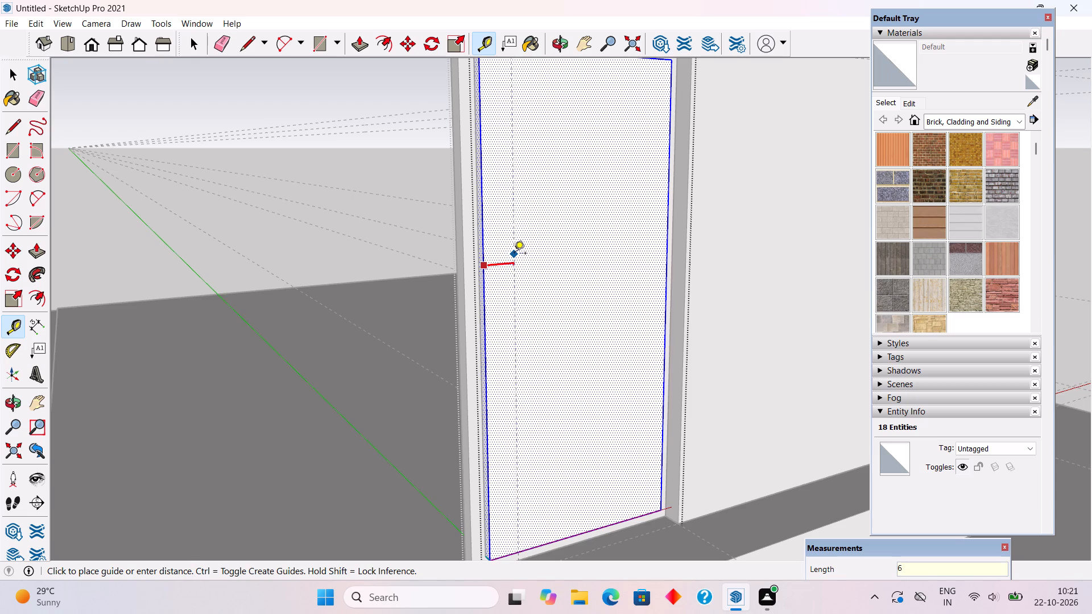
key(shift+quotedbl)
key(Return)
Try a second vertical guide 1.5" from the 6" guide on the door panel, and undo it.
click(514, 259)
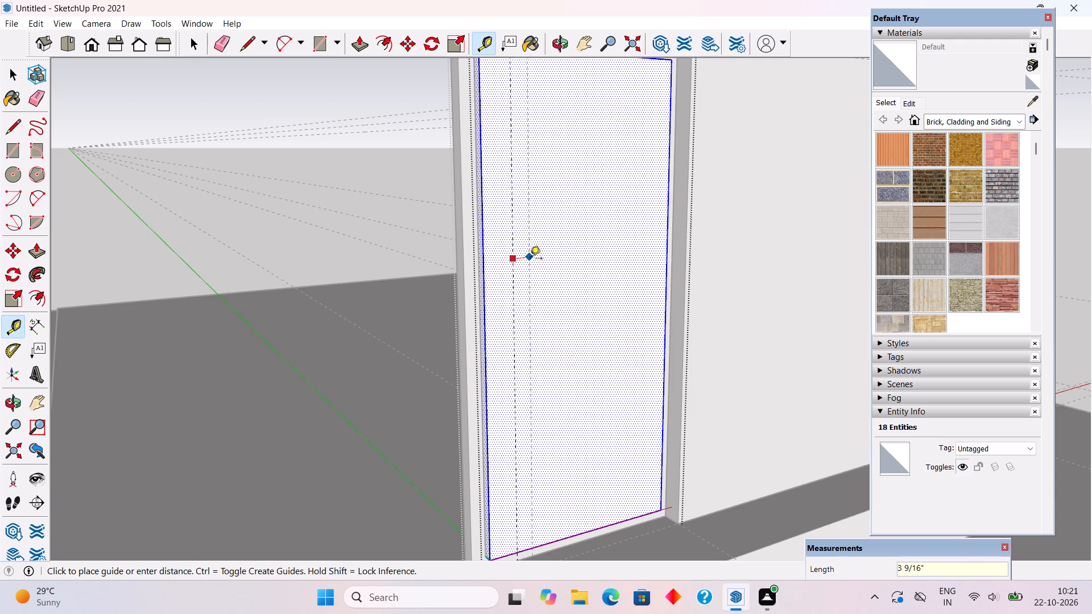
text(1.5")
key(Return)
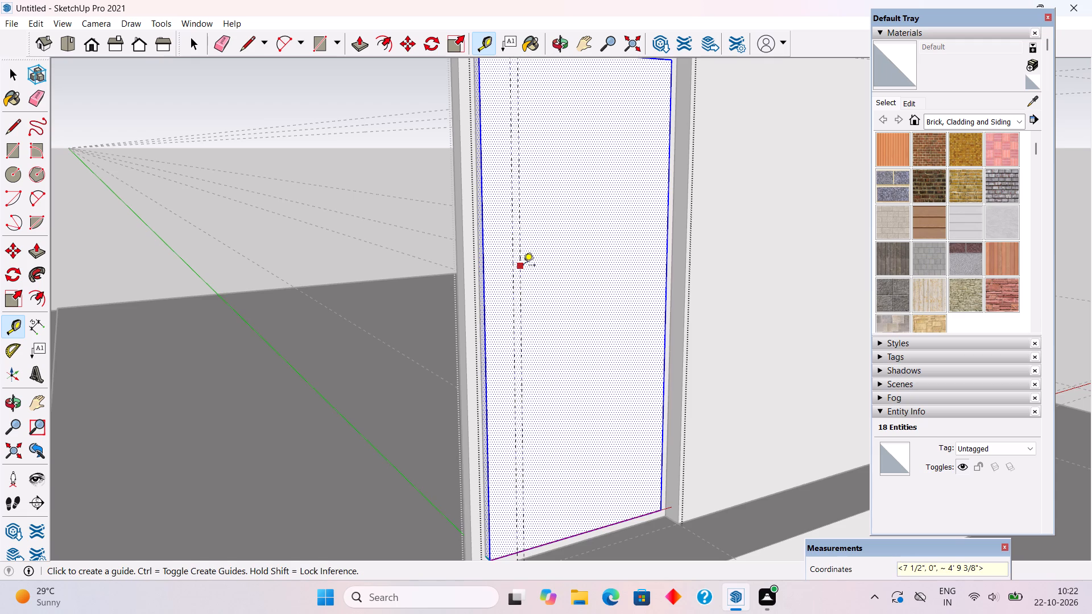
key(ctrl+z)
Place a second vertical guide on the door panel, 1' from the 6" guide.
click(516, 279)
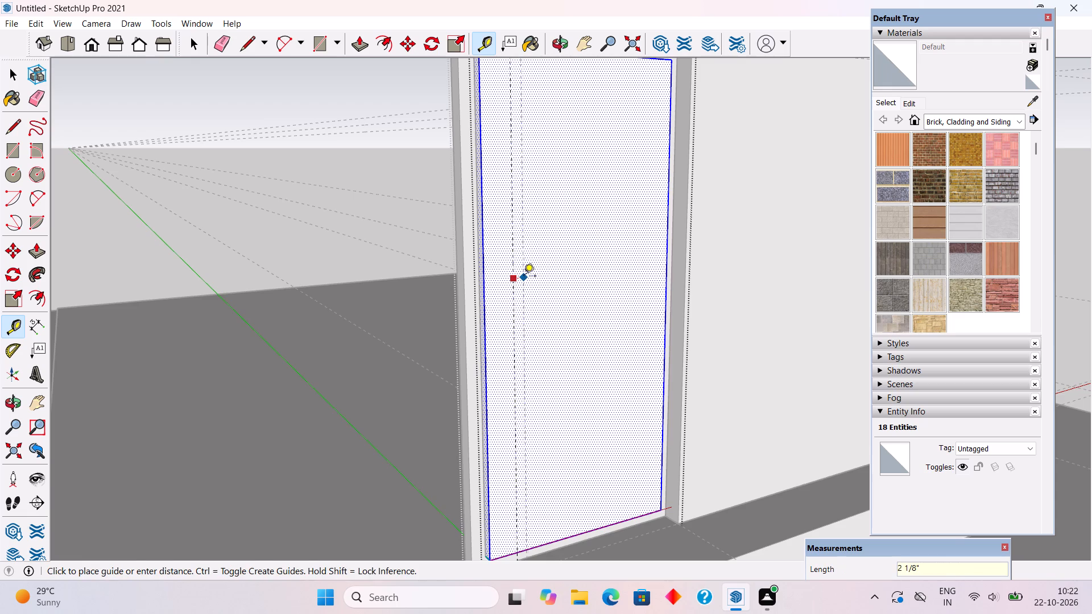
text(1')
key(Return)
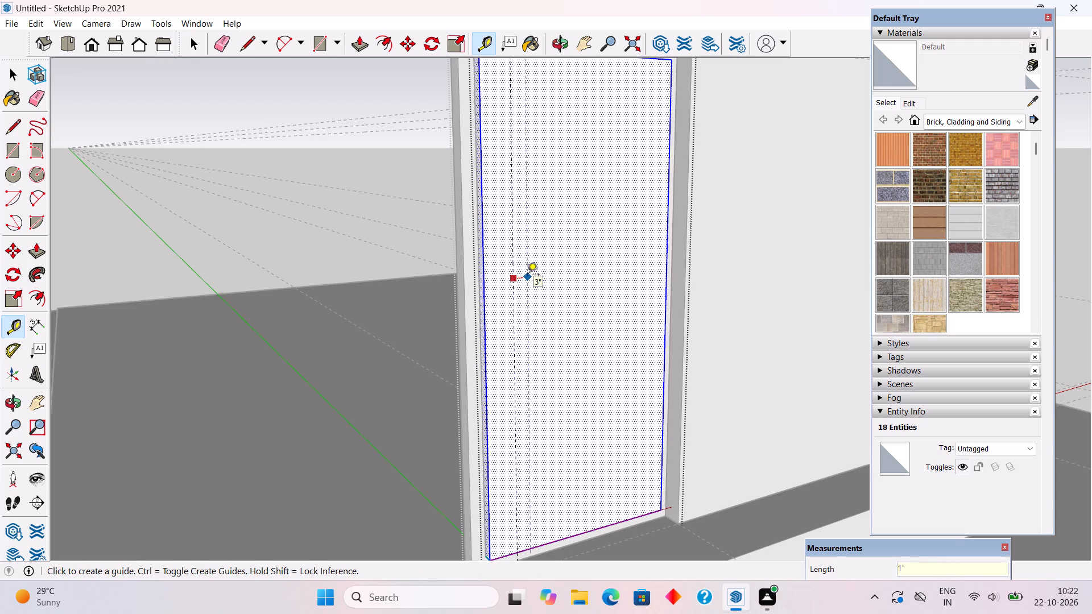
Undo the last guide and place a vertical guide 1" from the 6" guide on the door panel.
key(ctrl+z)
click(511, 307)
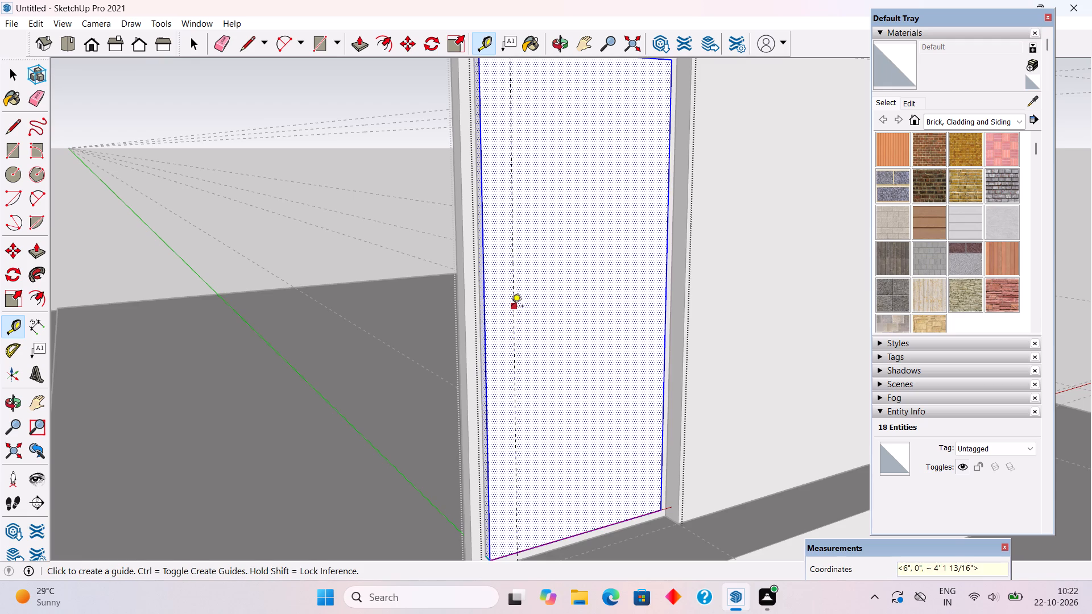
text(1")
key(Return)
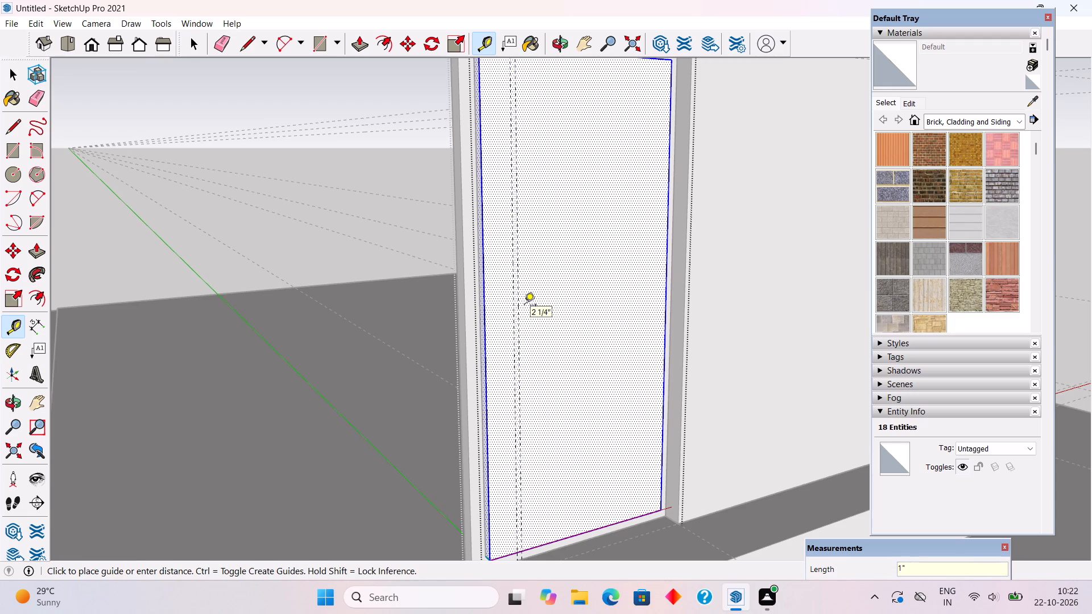
Add two more vertical guides on the door panel, one 6" beyond the first pair and another 1" beyond that.
scroll(585, 285, down, 3)
middle_drag(618, 291, 580, 297)
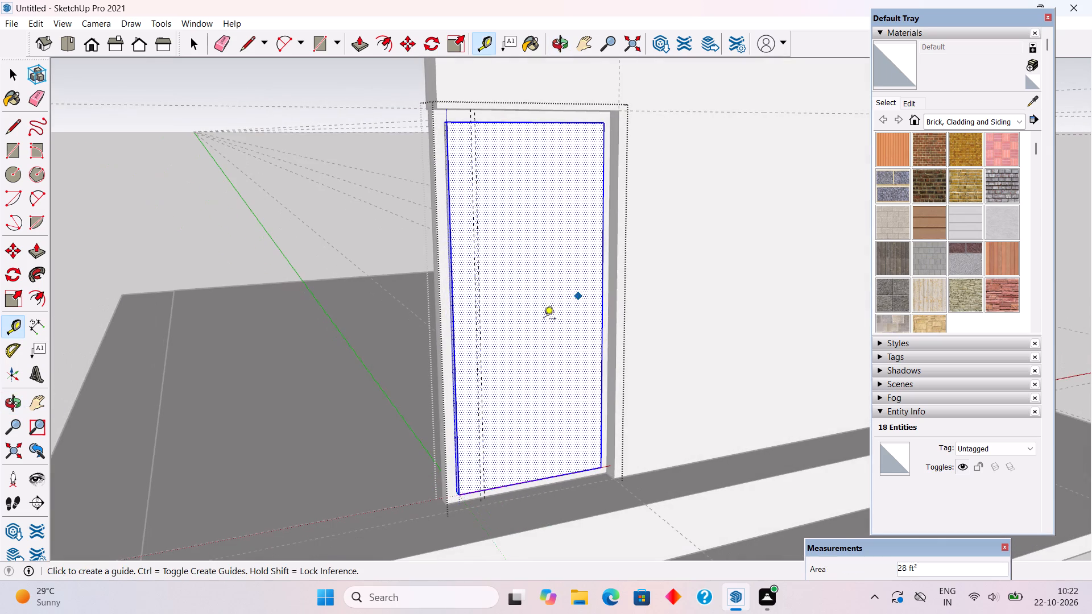
scroll(490, 377, up, 4)
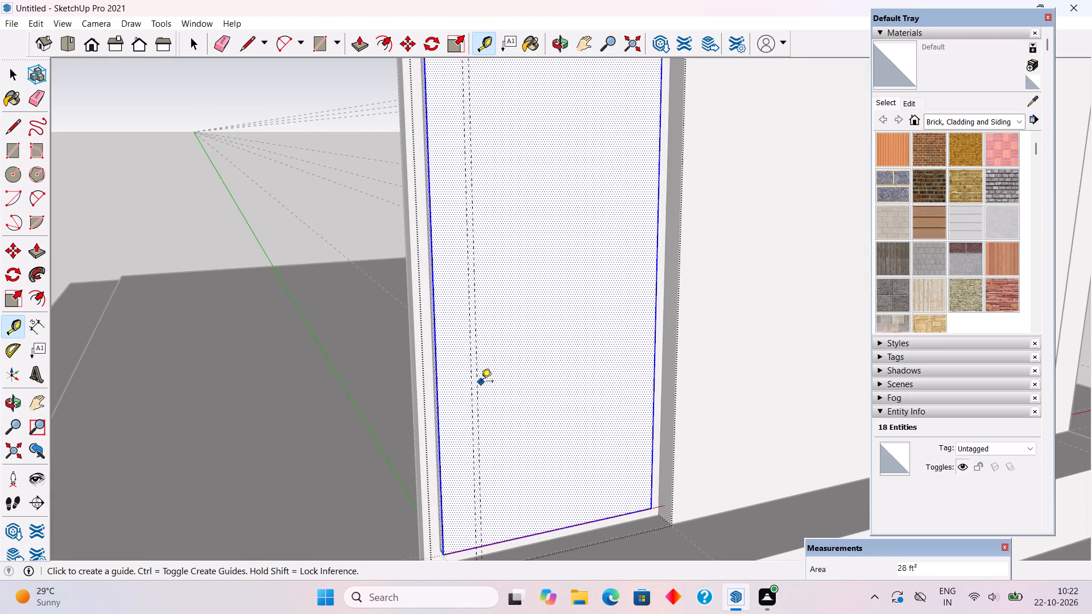
click(478, 387)
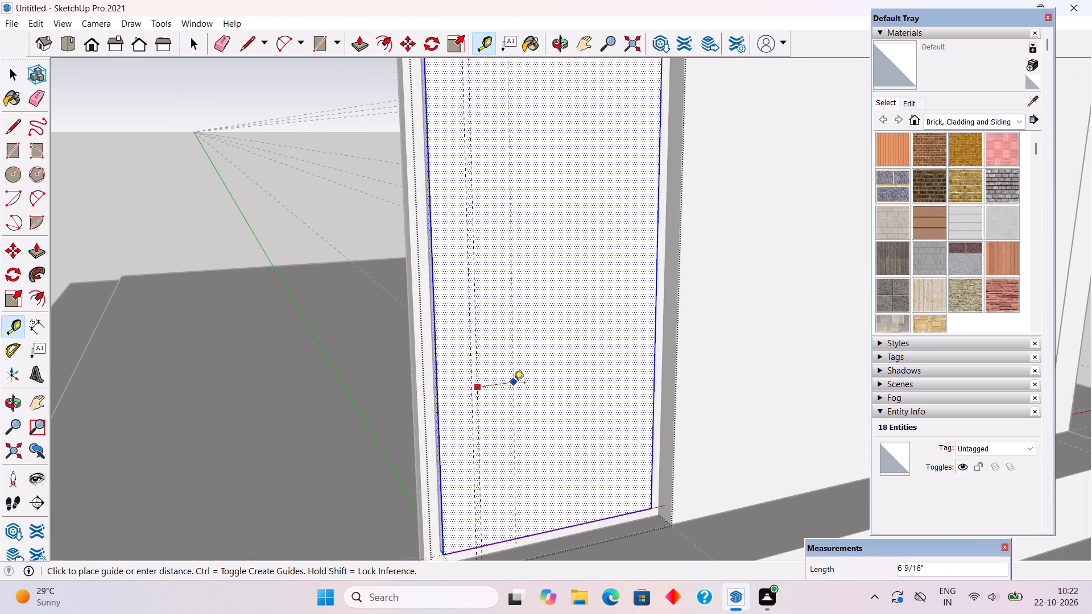
text(6")
key(Return)
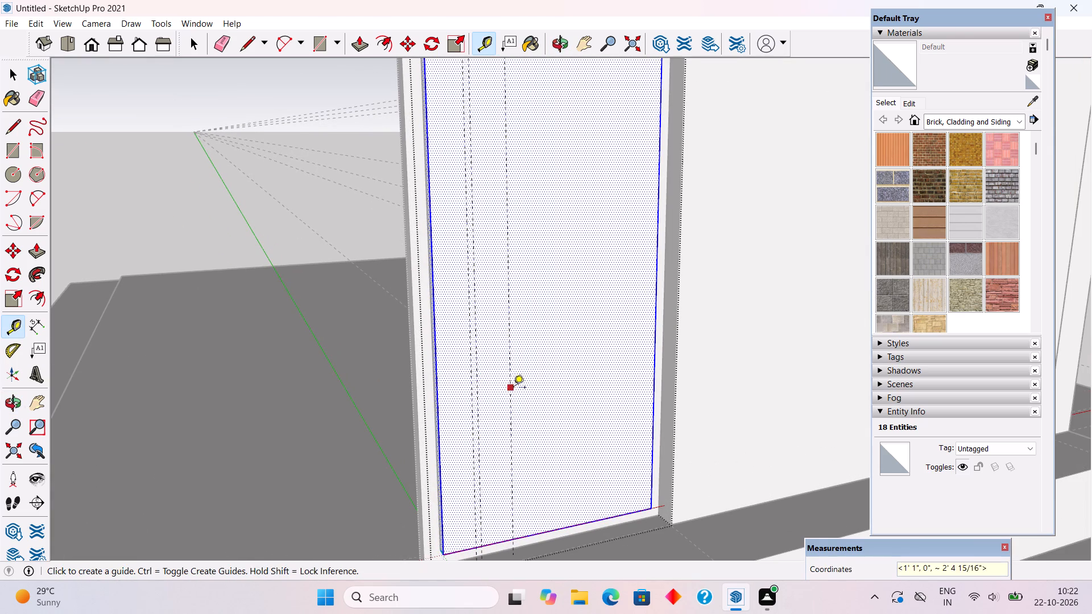
click(513, 389)
text(1")
key(Return)
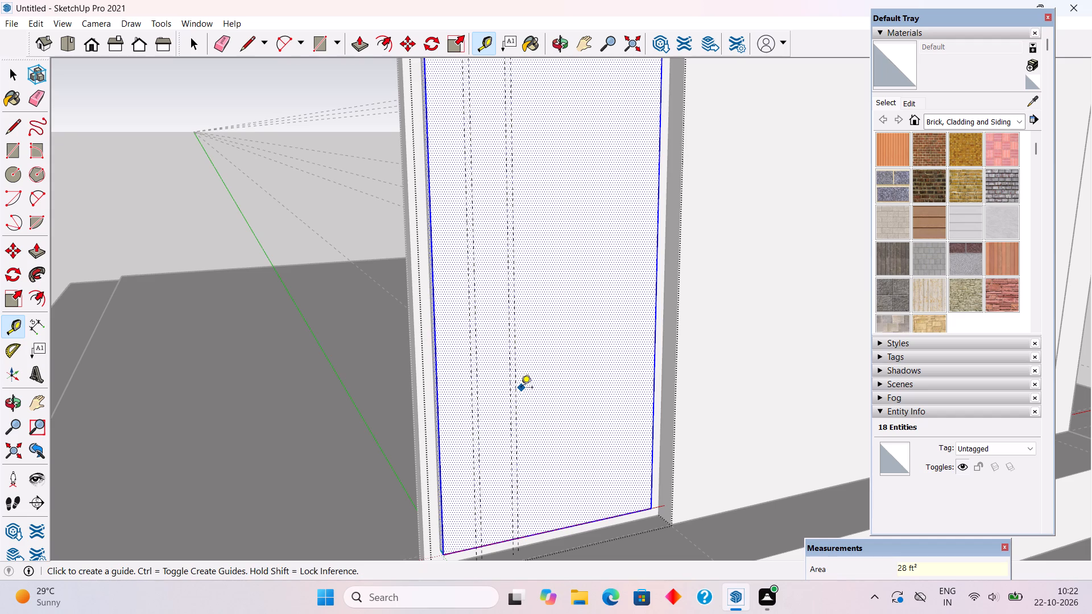
Place a horizontal guide 1.5' below the door panel's top edge and another 1" below it.
scroll(520, 390, down, 4)
scroll(559, 115, up, 1)
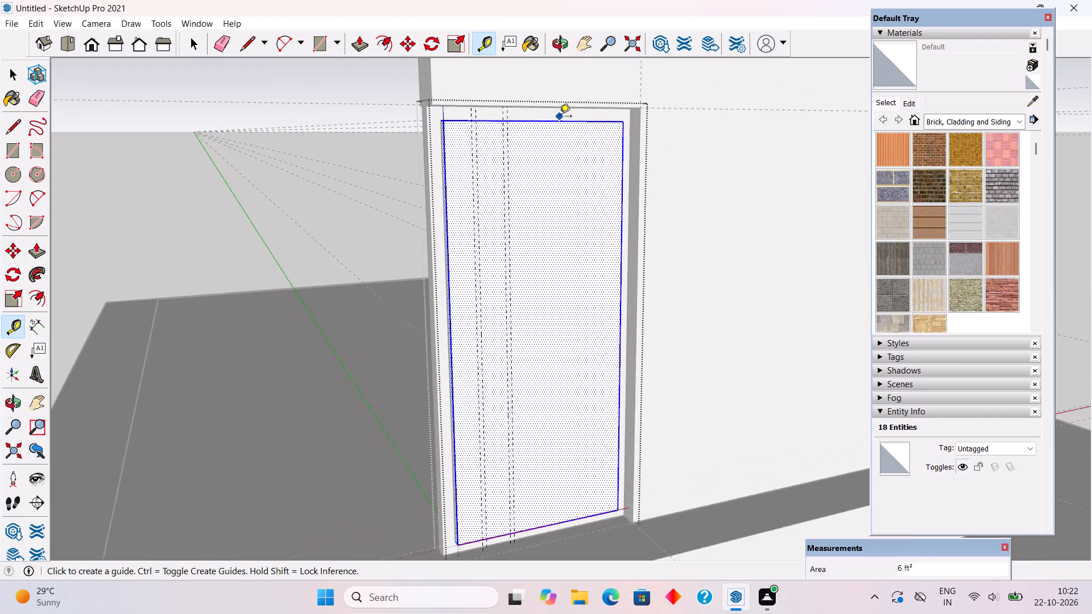
scroll(560, 117, up, 1)
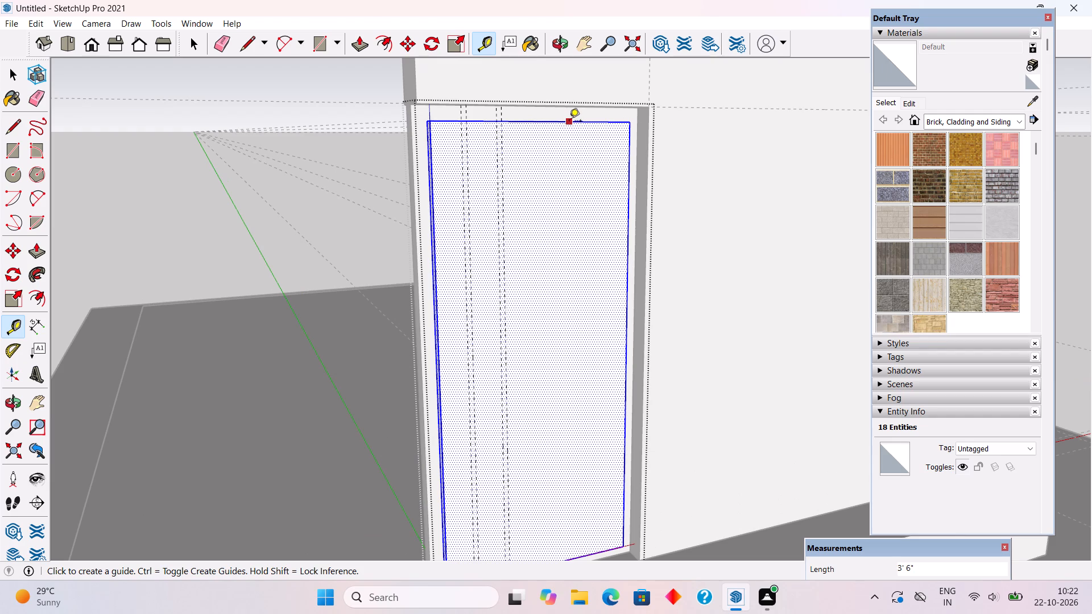
click(569, 122)
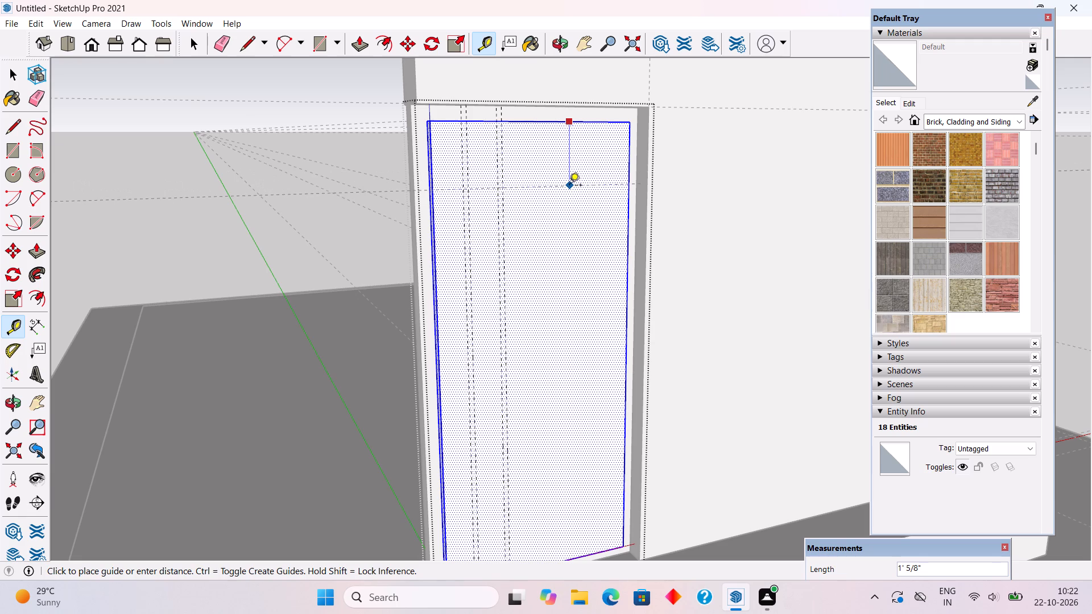
text(1.5')
key(Return)
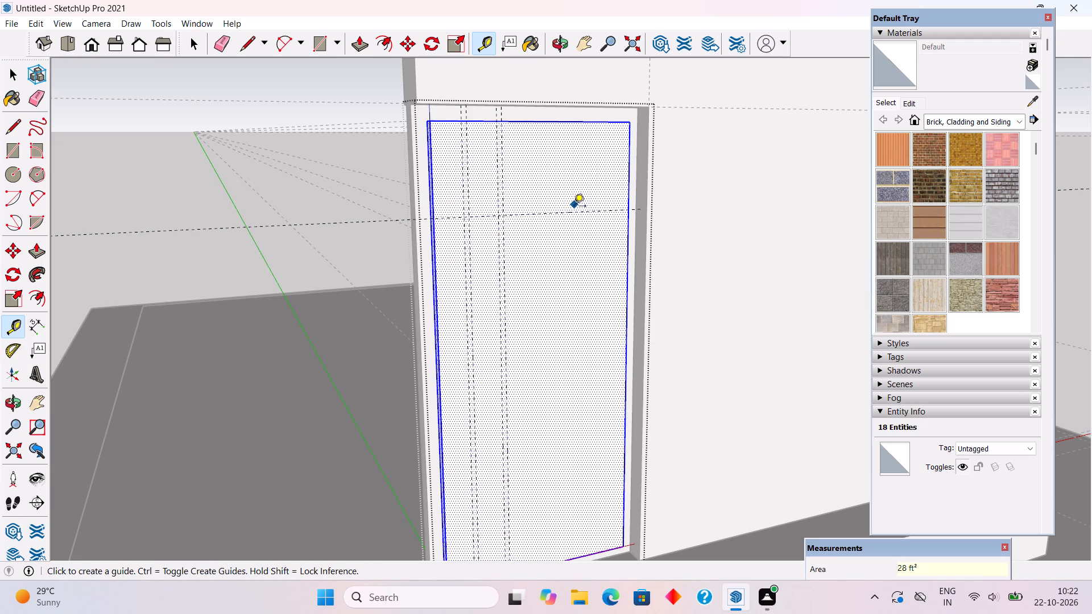
click(575, 215)
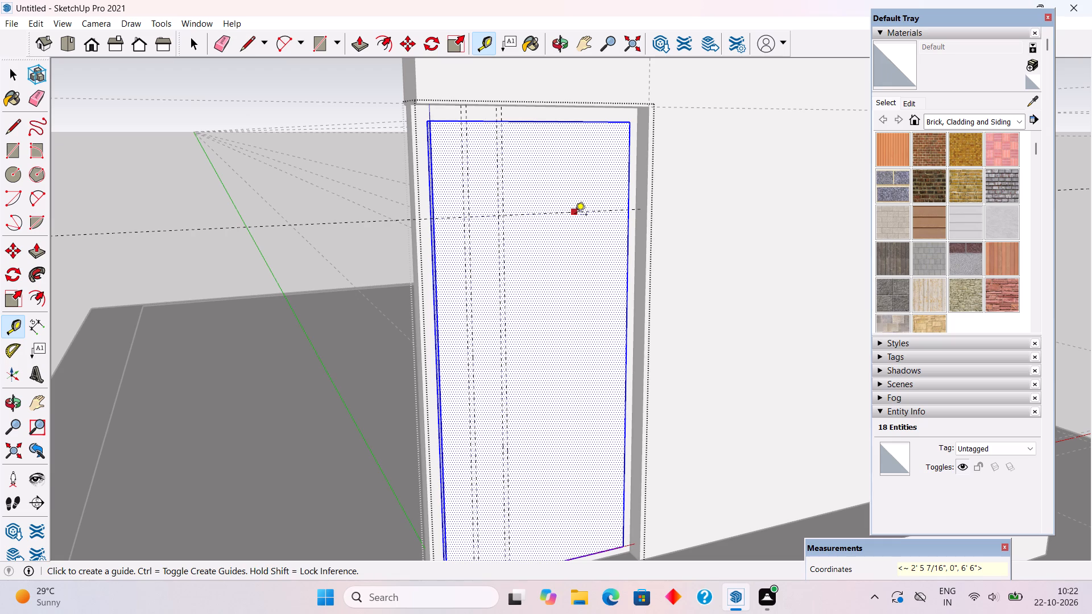
text(1")
key(Return)
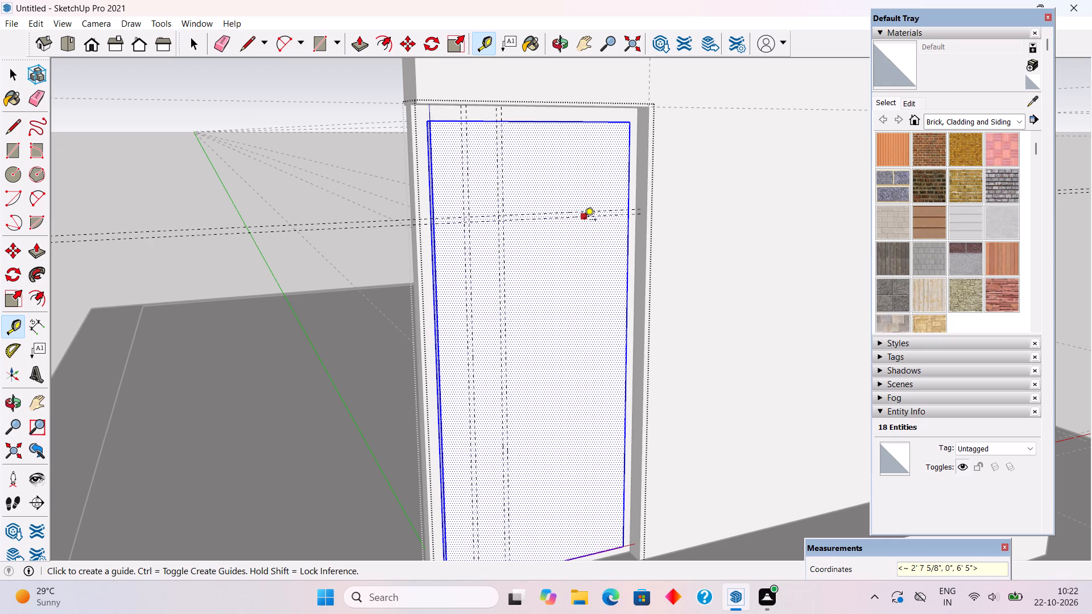
Place a second pair of horizontal guides, the first 6" below the upper pair and the other 1" further down.
click(584, 221)
text(6")
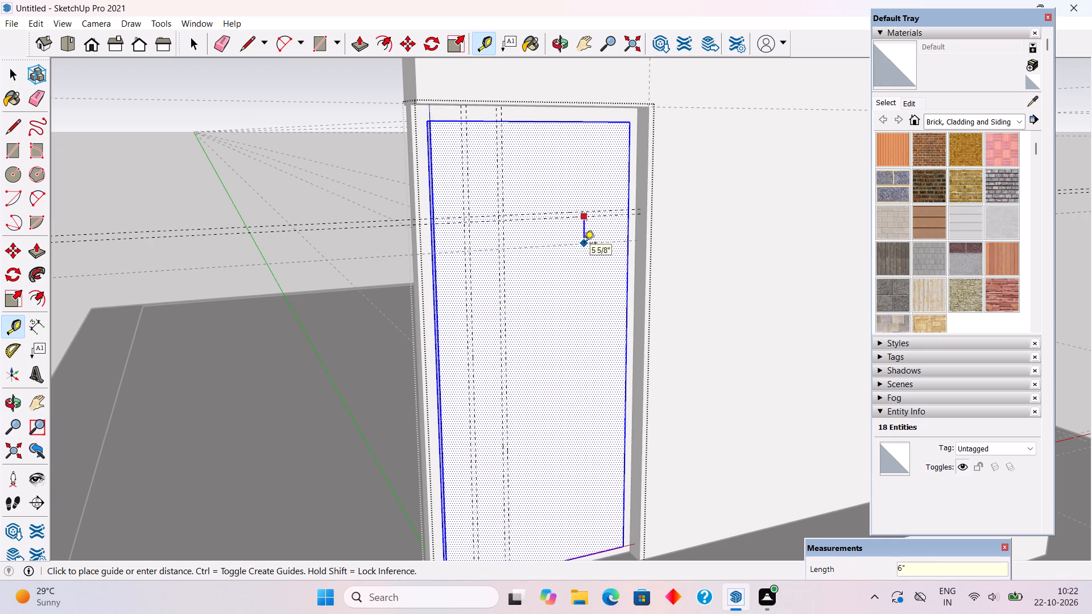
key(Return)
click(589, 248)
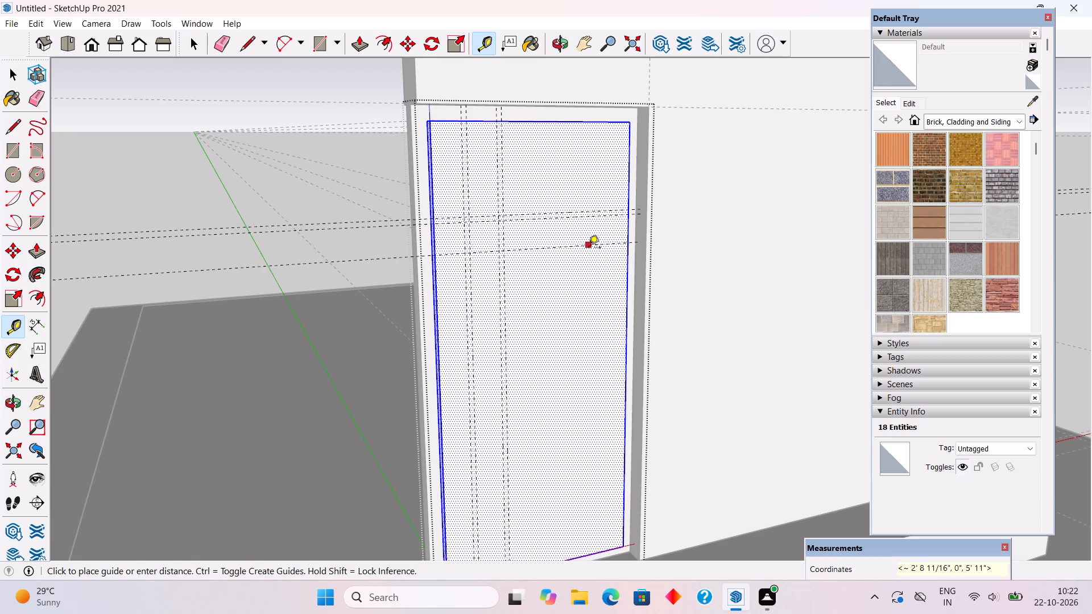
text(1")
key(Return)
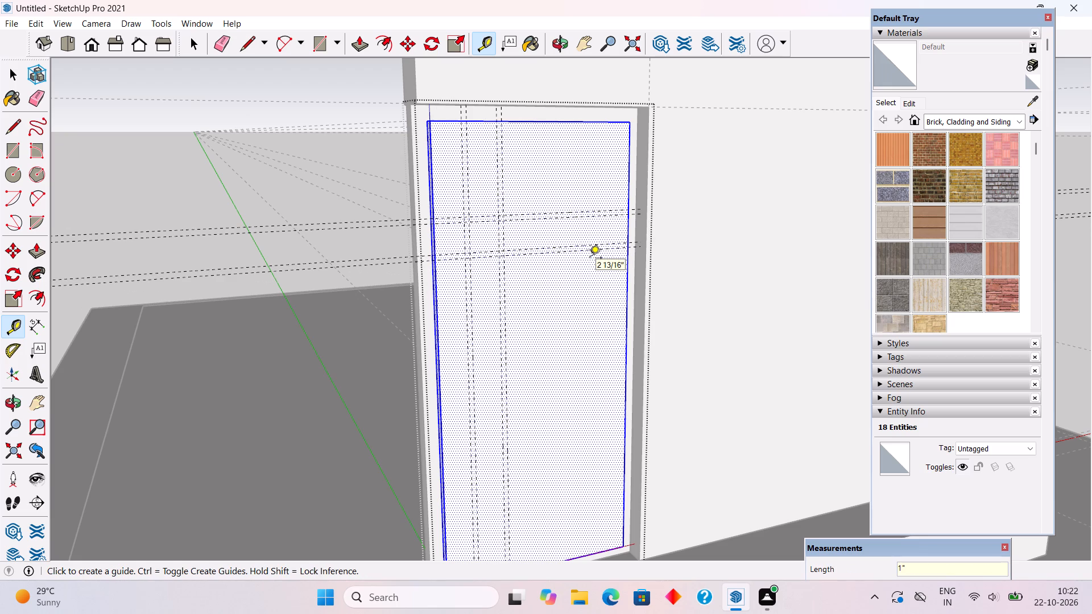
Place a horizontal guide 1.5' above the door panel's bottom edge and another 1" above it.
scroll(589, 239, down, 4)
scroll(576, 472, up, 4)
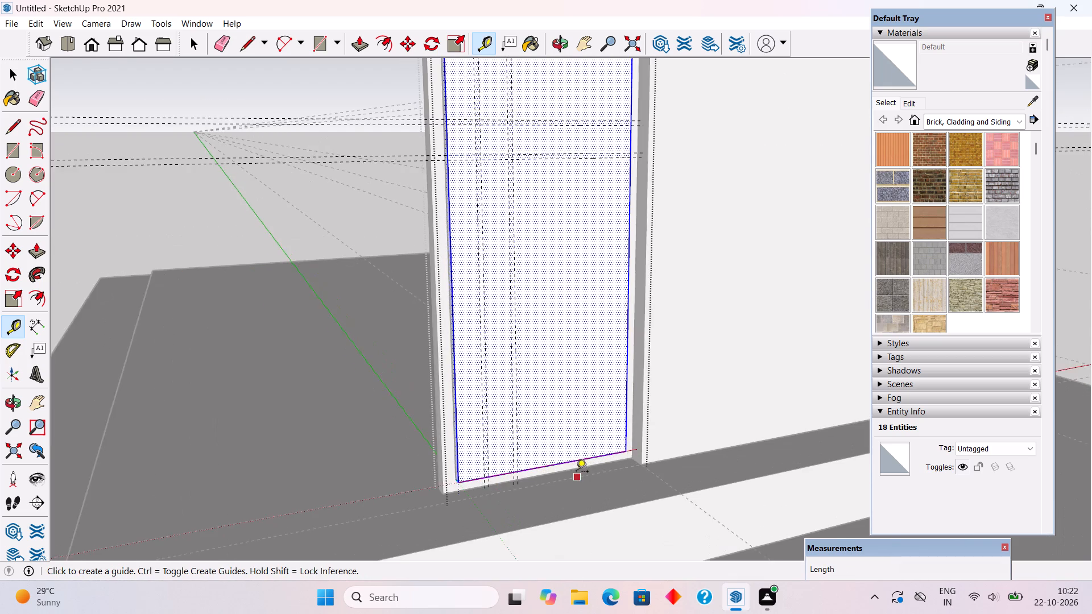
click(569, 462)
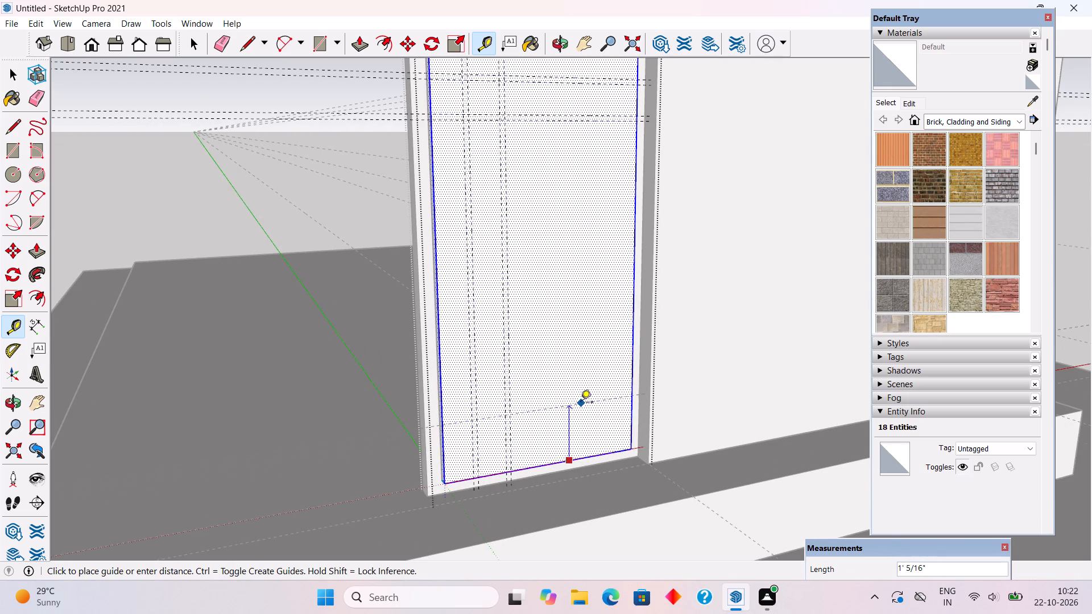
text(1.5)
key(apostrophe)
key(Return)
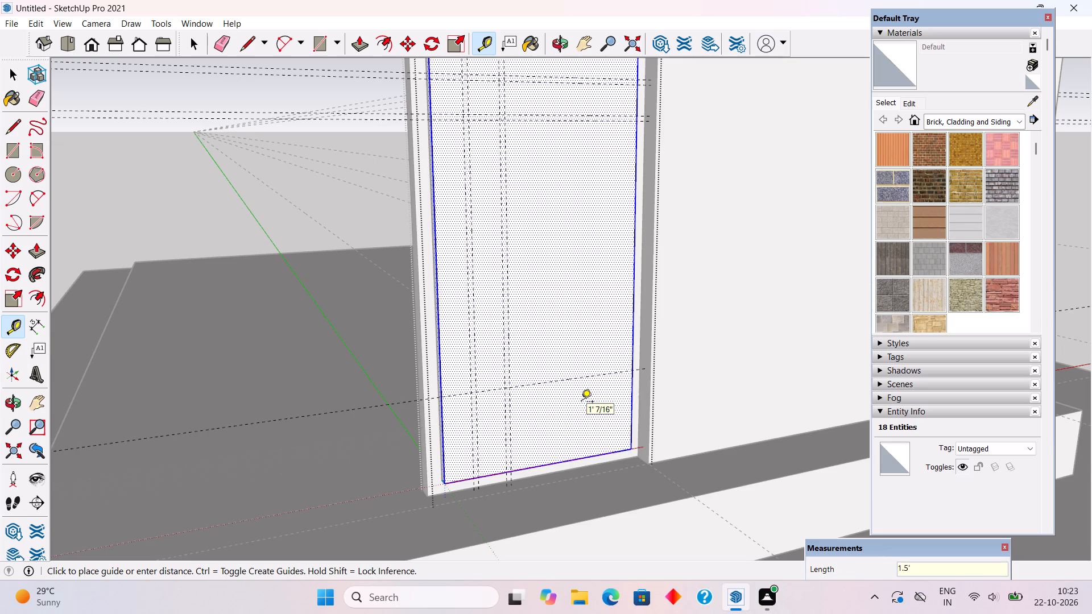
click(585, 380)
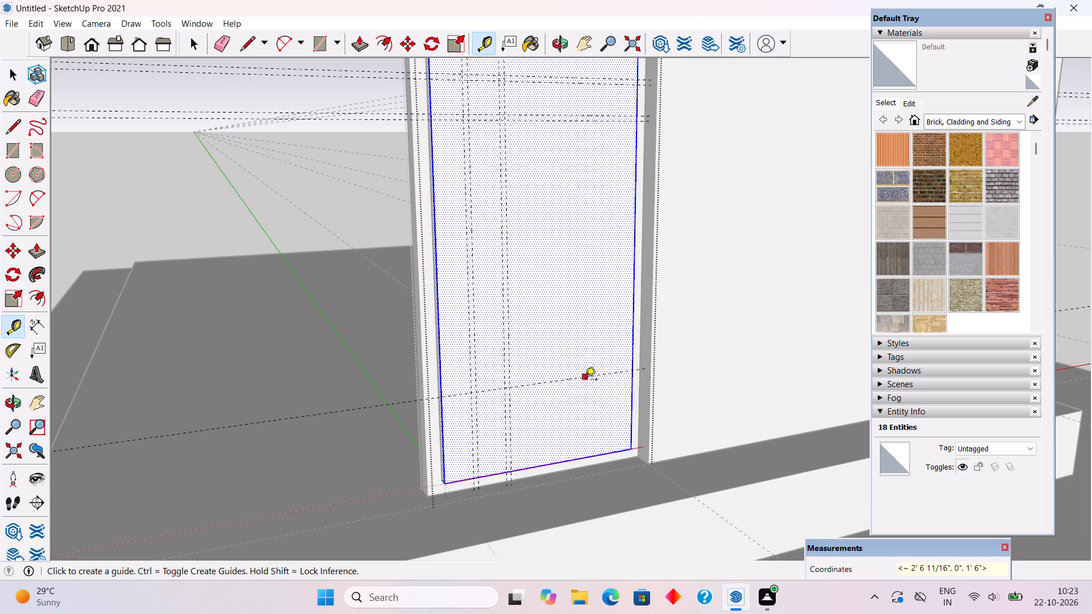
text(1")
key(Return)
Place another pair of horizontal guides, the first 6" above the lowest pair and the other 1" further up.
click(591, 372)
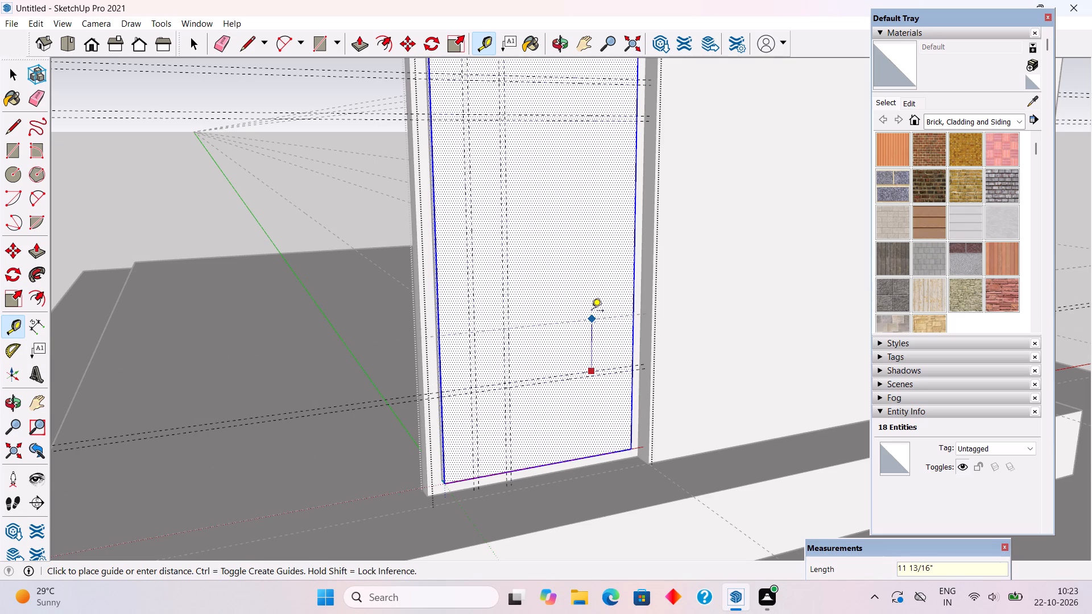
text(6")
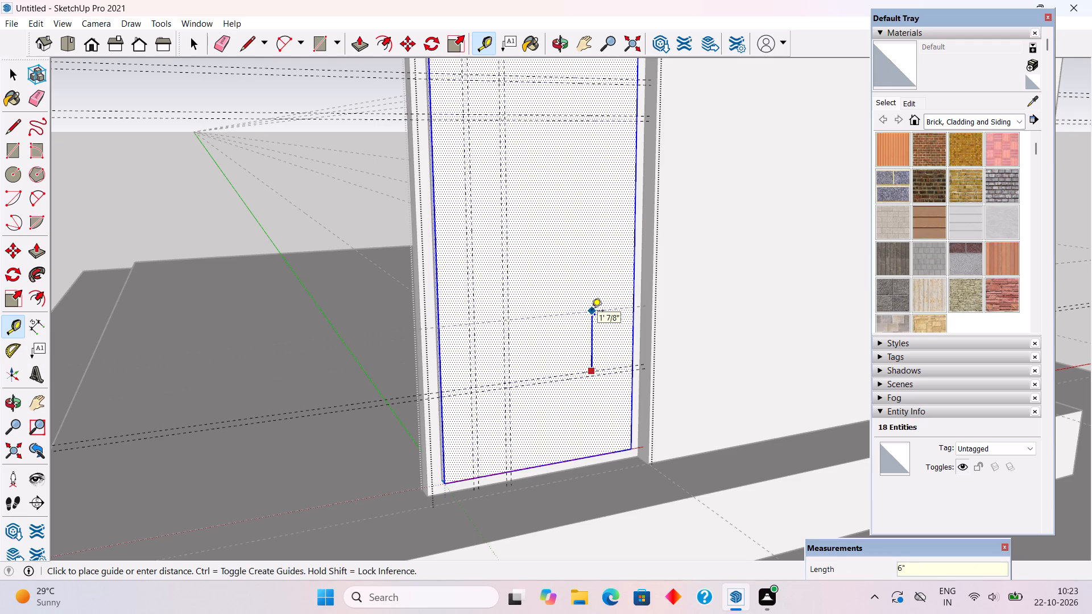
key(Return)
click(588, 345)
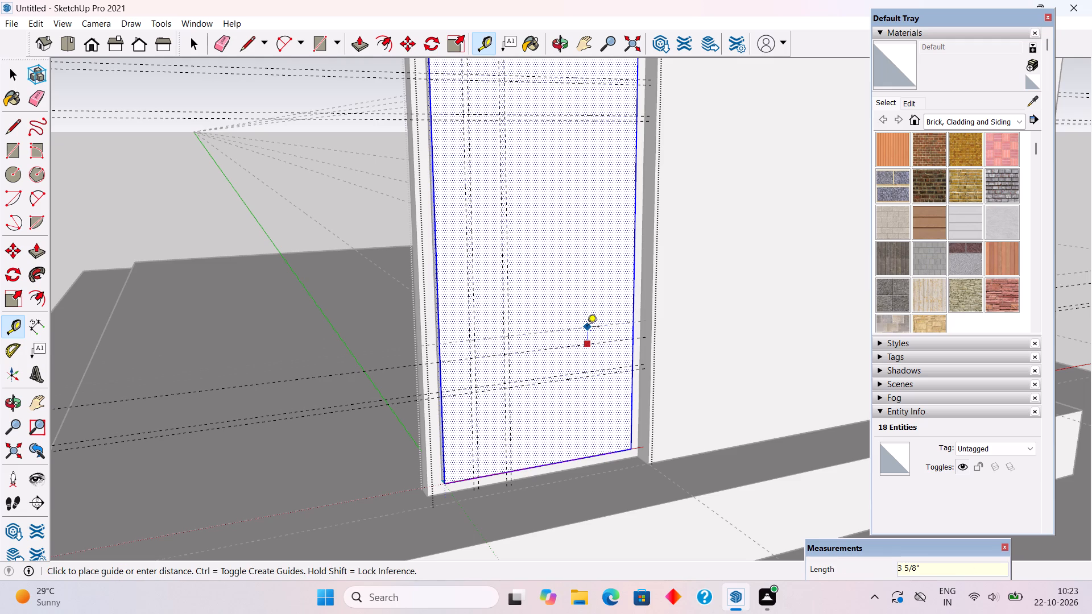
text(1")
key(Return)
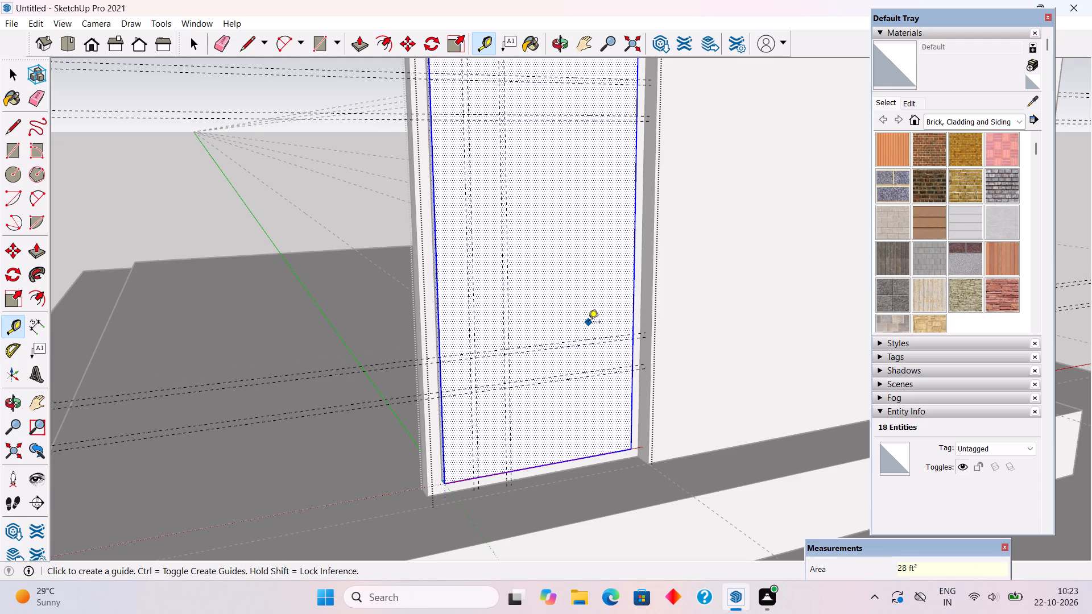
key(space)
Draw a 1" by 8' rectangle between the first pair of vertical guides, over the door panel's full height.
scroll(588, 323, down, 3)
scroll(500, 244, down, 1)
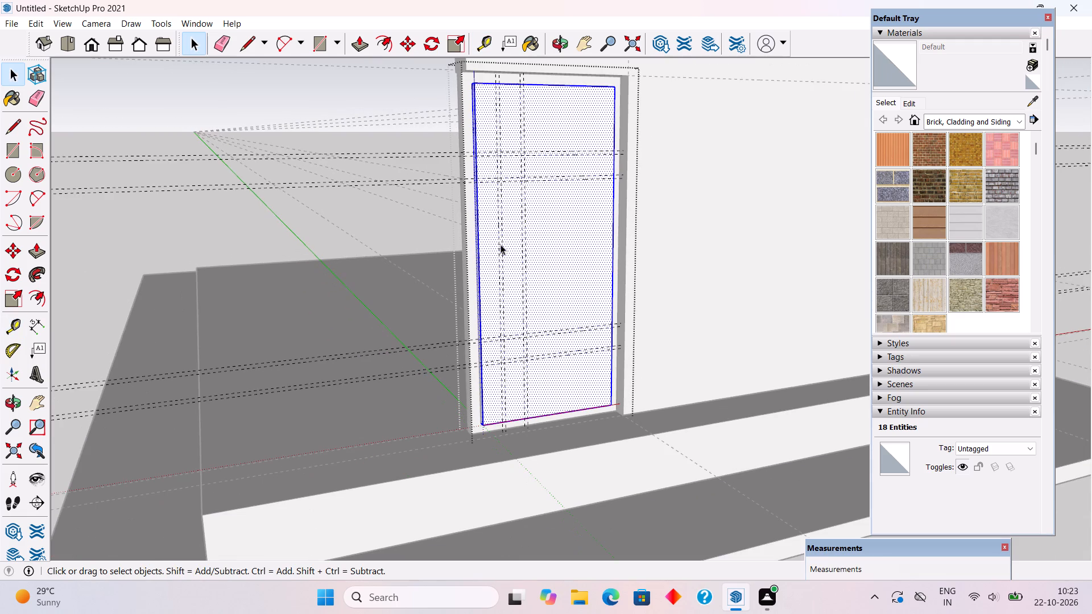
scroll(480, 74, up, 5)
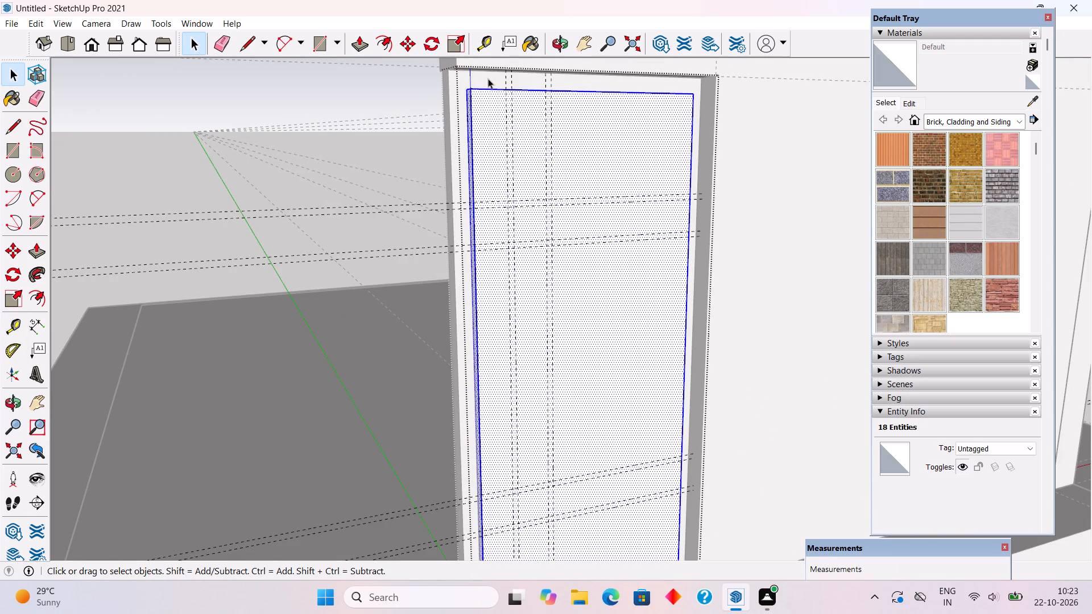
key(r)
click(506, 88)
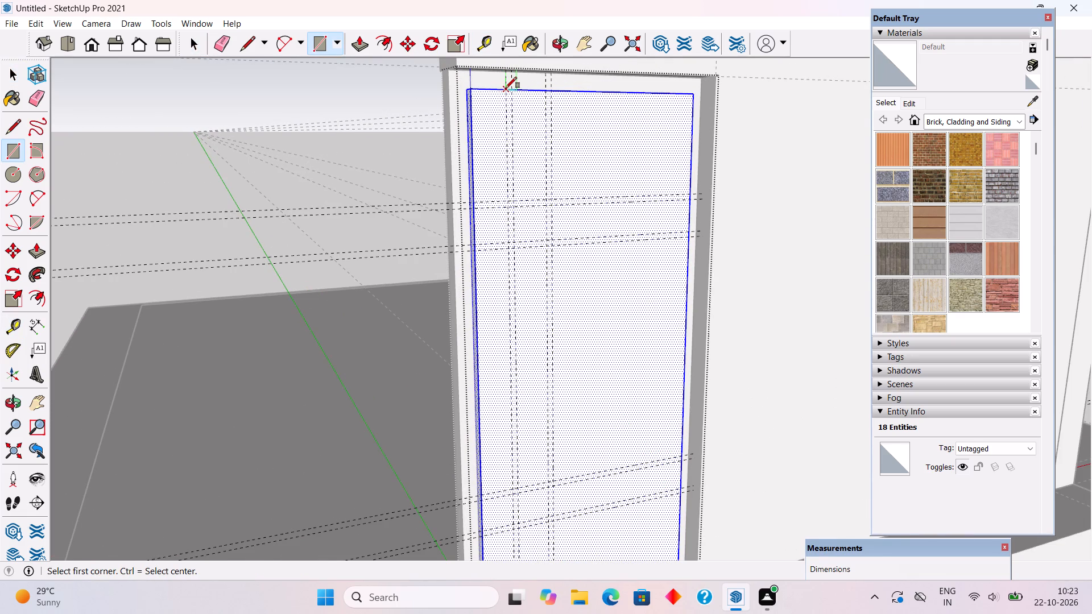
scroll(502, 93, down, 5)
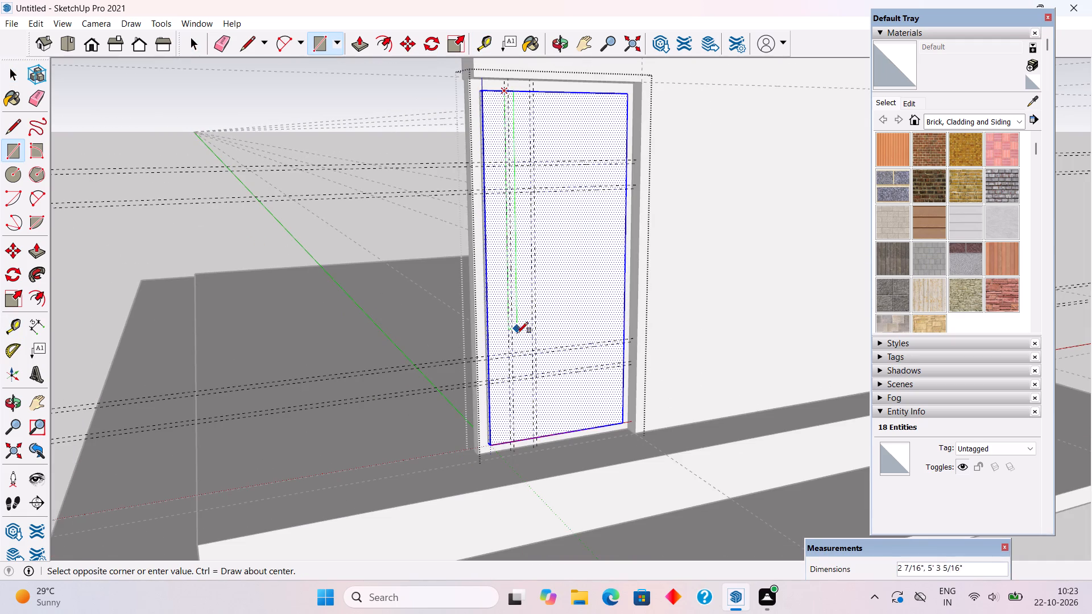
scroll(527, 448, up, 9)
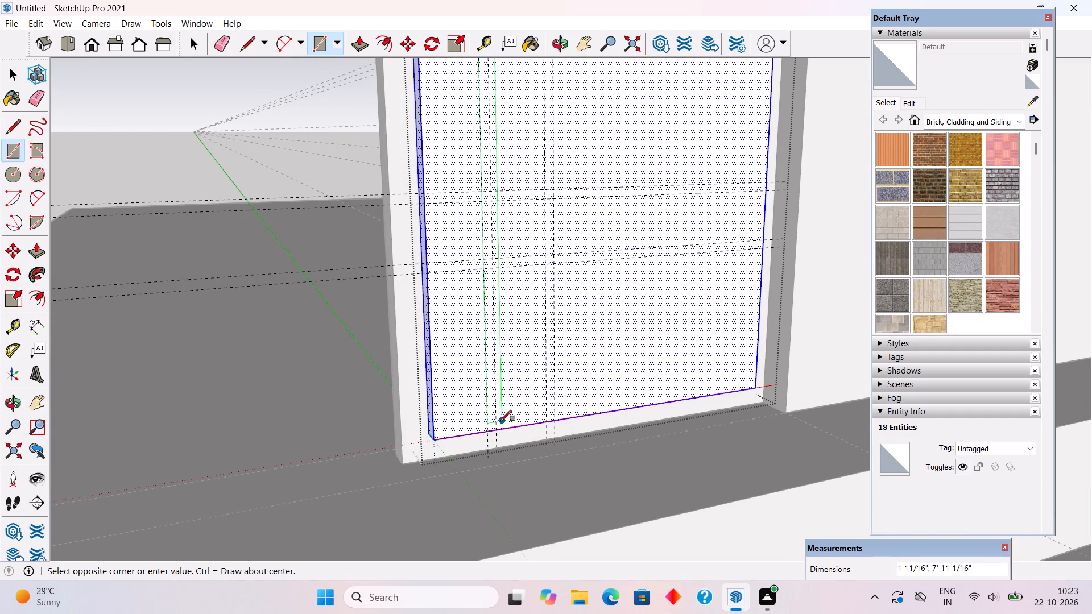
click(499, 429)
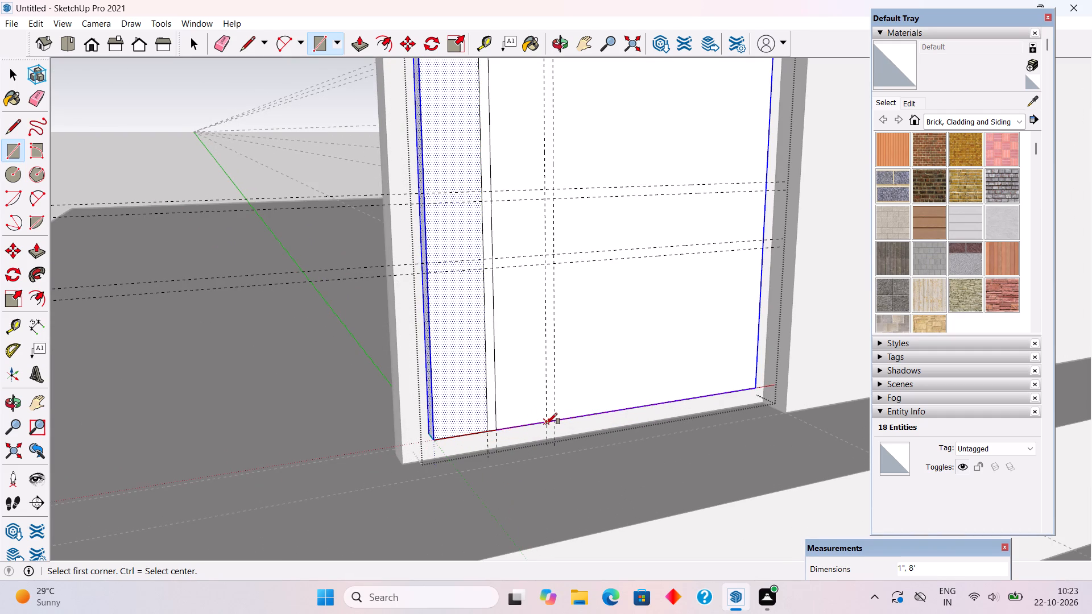
Draw a 1" by 8' rectangle between the second pair of vertical guides, over the door panel's full height.
click(546, 424)
scroll(550, 425, down, 8)
scroll(577, 316, down, 4)
scroll(560, 106, up, 8)
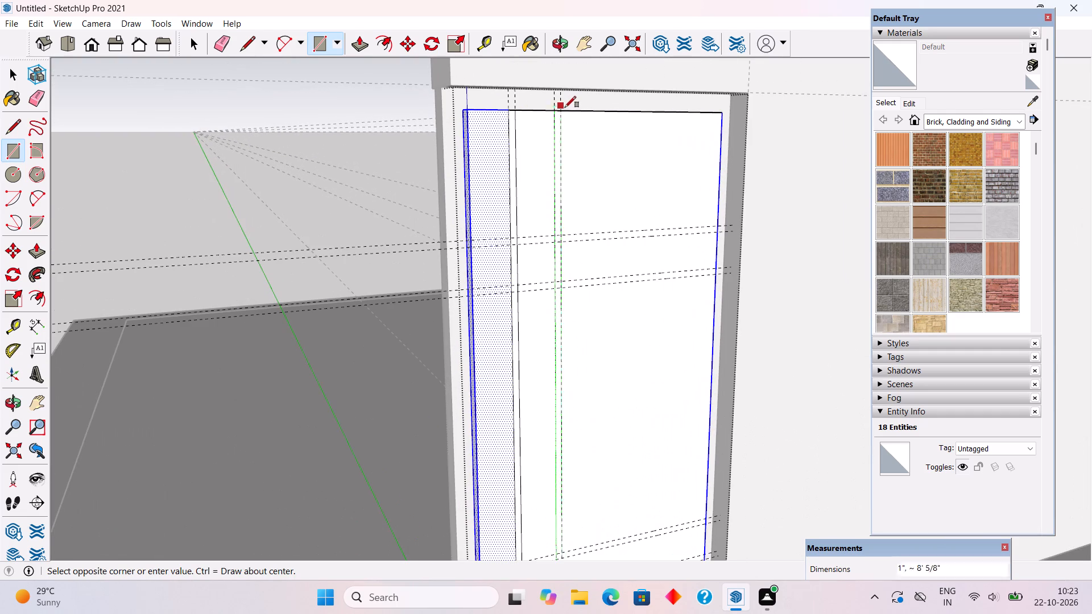
click(561, 114)
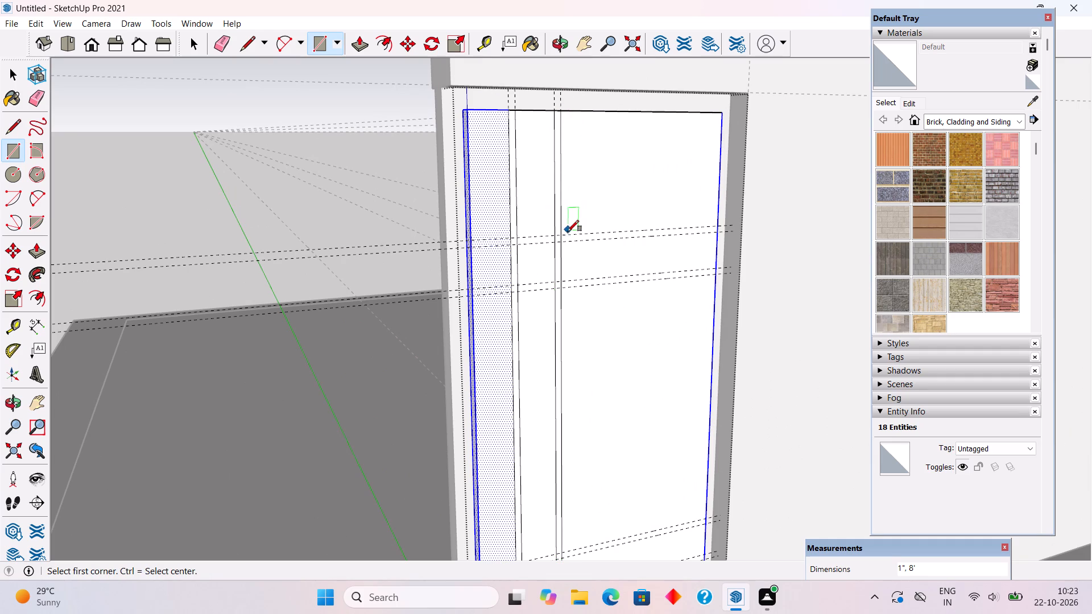
Draw a 1" by 2' 4" rectangle between the topmost horizontal guides, from the second vertical strip to the panel's far edge.
click(562, 235)
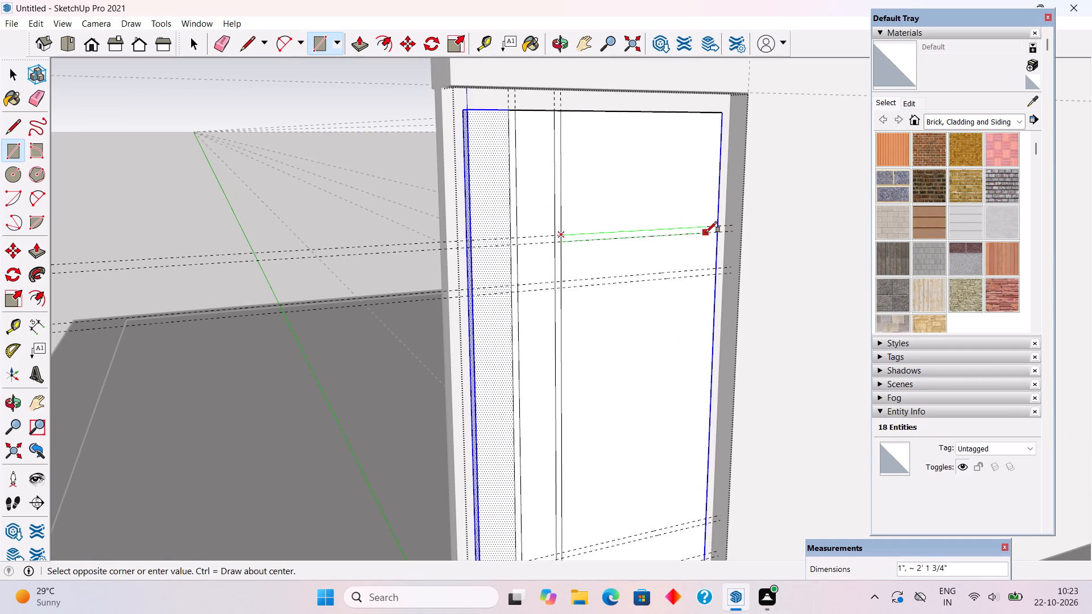
click(719, 233)
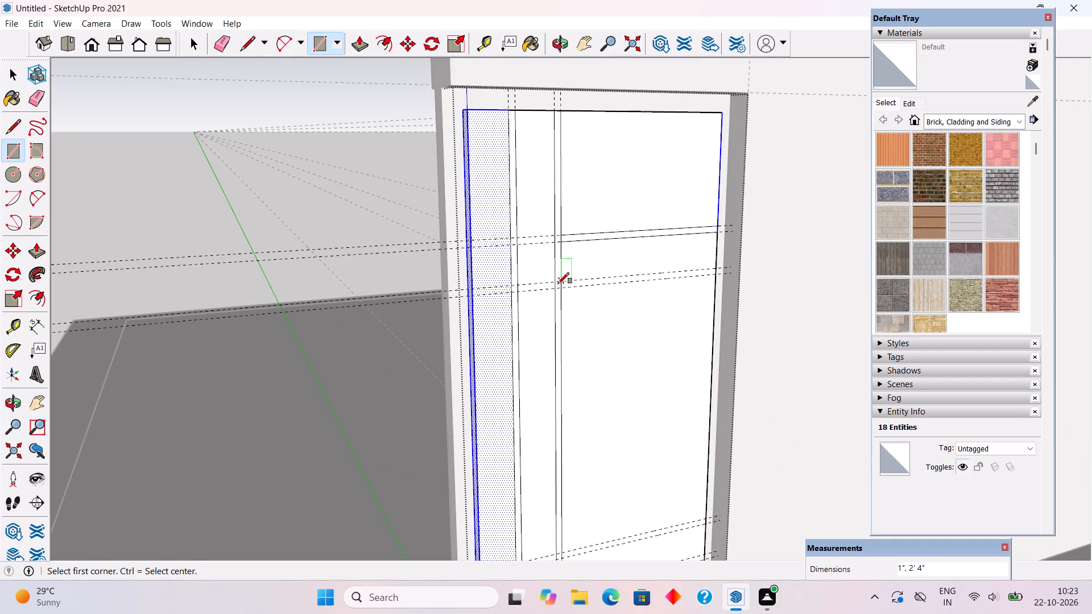
Draw a 1" by 2' 4" rectangle between the second-highest pair of horizontal guides, from the second vertical strip to the panel's far edge.
click(561, 283)
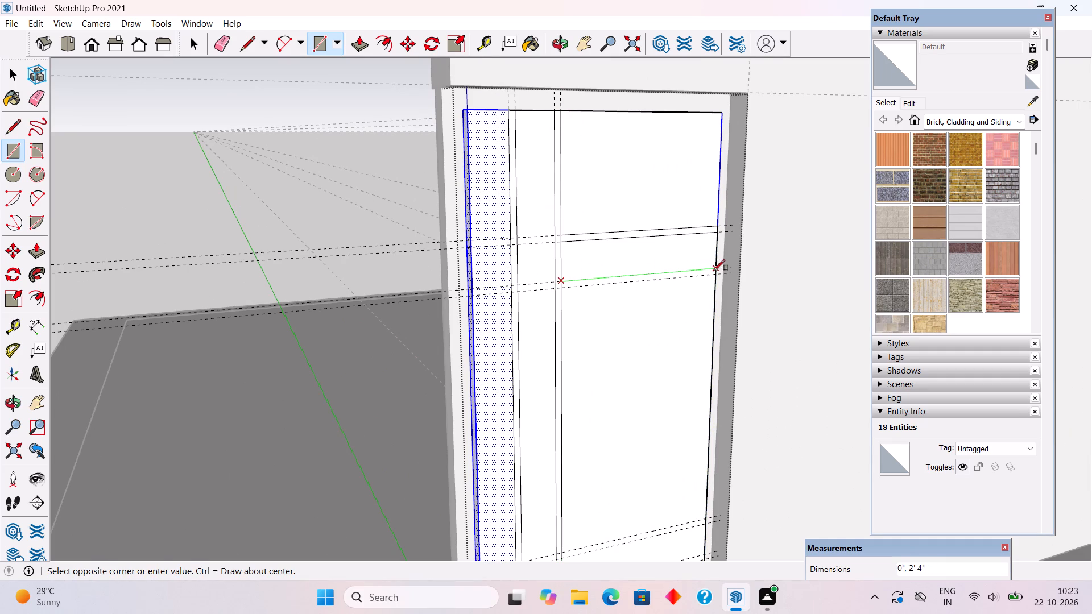
click(718, 273)
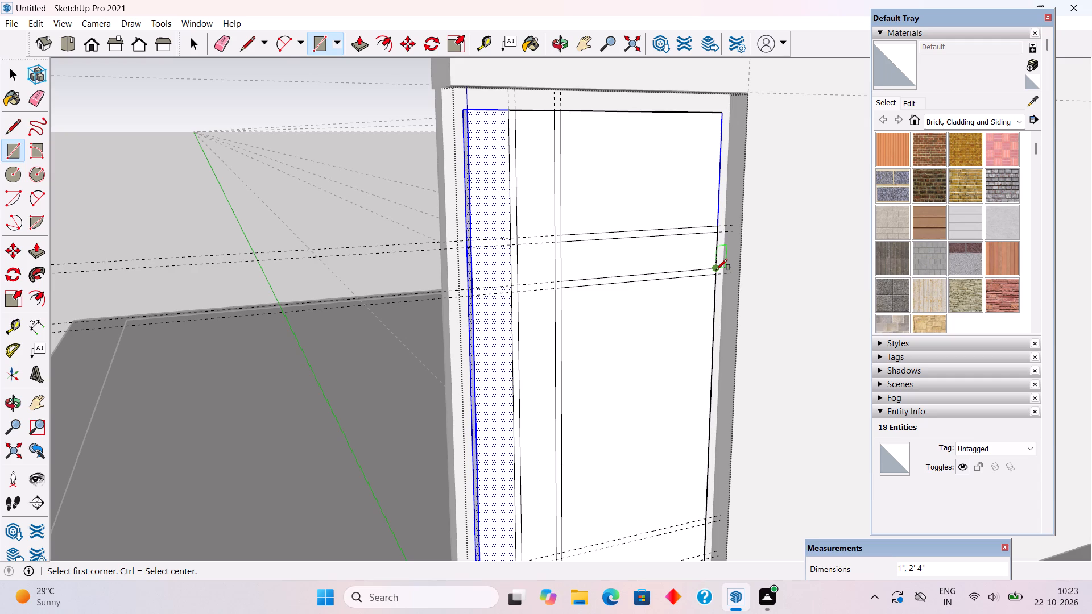
Draw a 1" by 2' 4" rectangle between the third pair of horizontal guides, from the second vertical strip to the panel's far edge.
scroll(716, 270, down, 4)
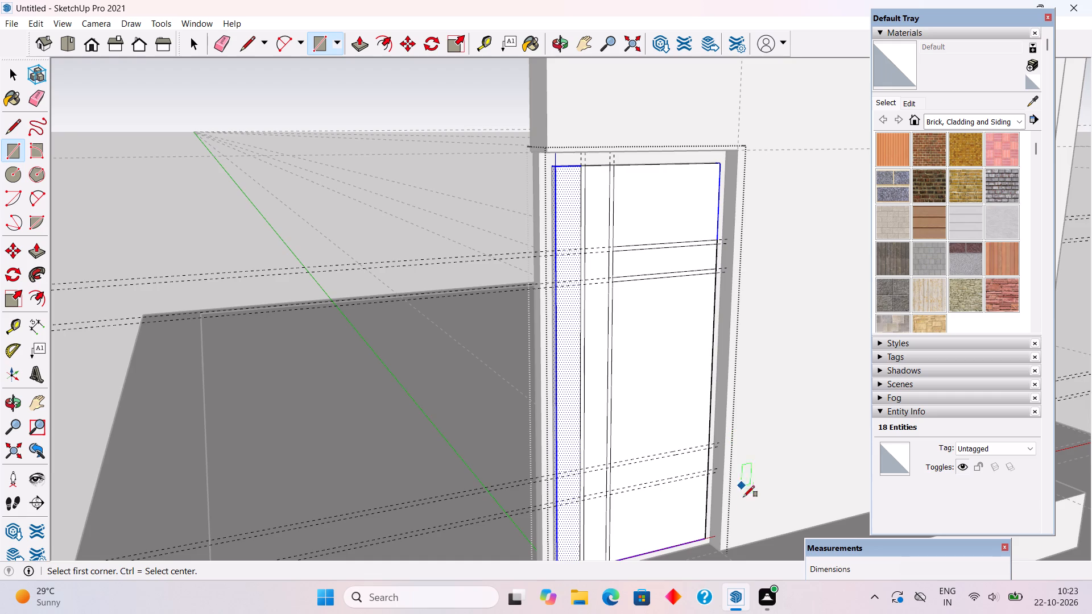
scroll(678, 512, up, 9)
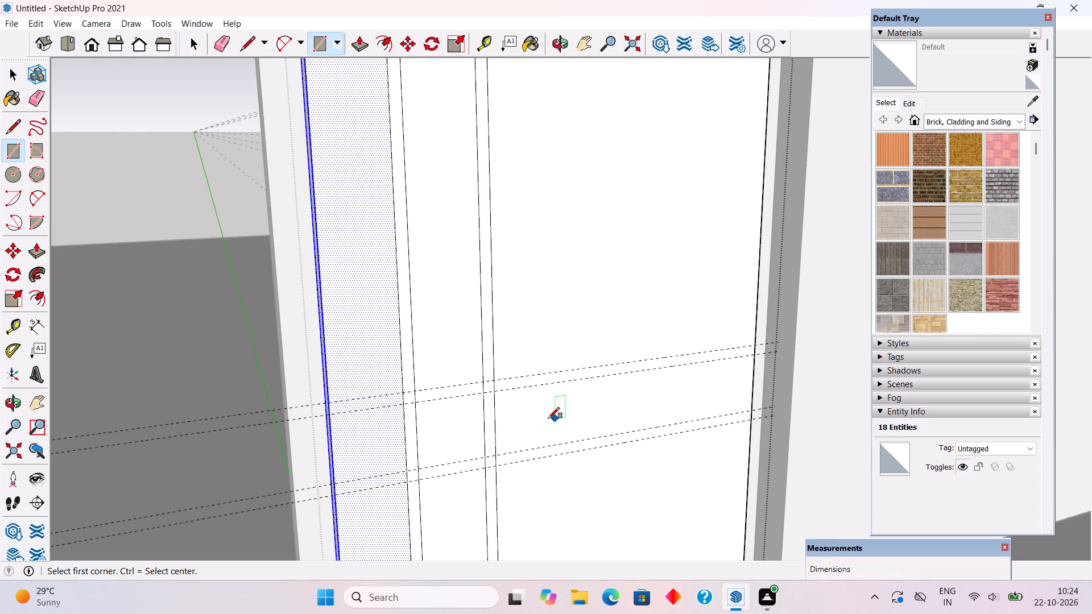
click(495, 377)
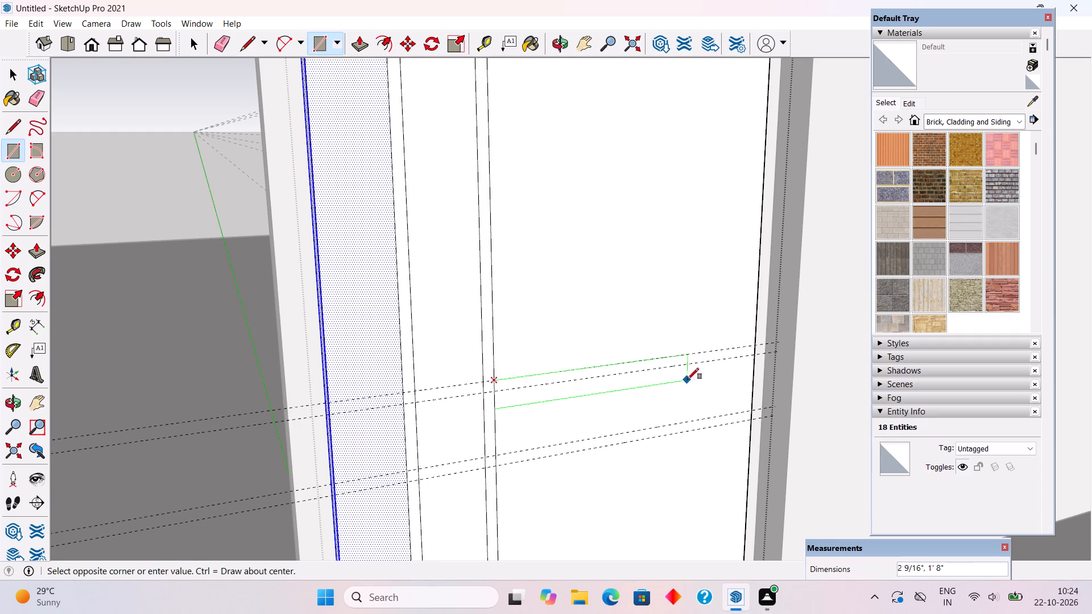
click(753, 358)
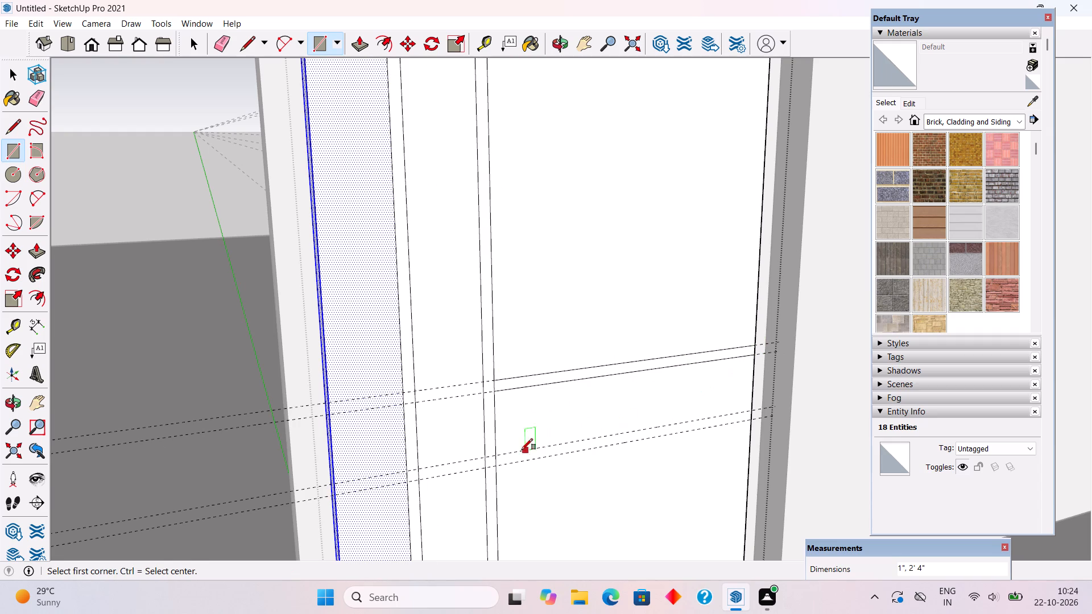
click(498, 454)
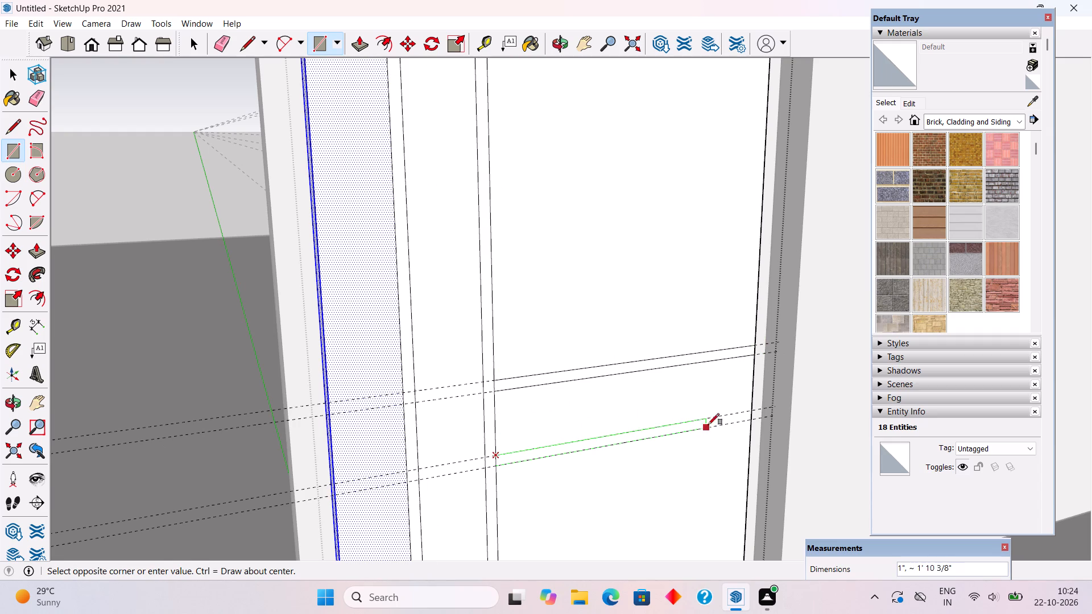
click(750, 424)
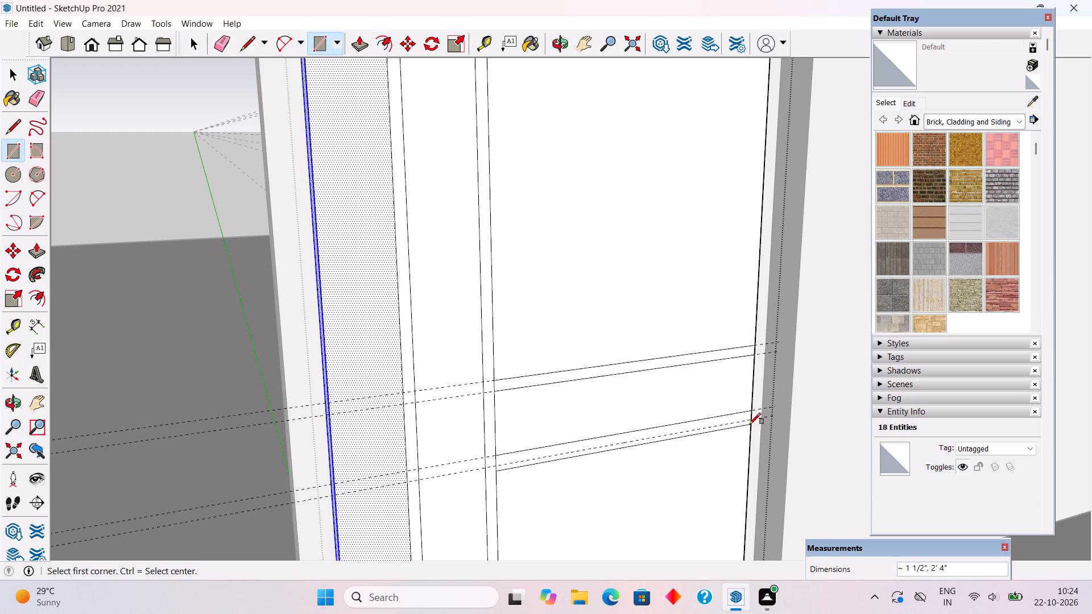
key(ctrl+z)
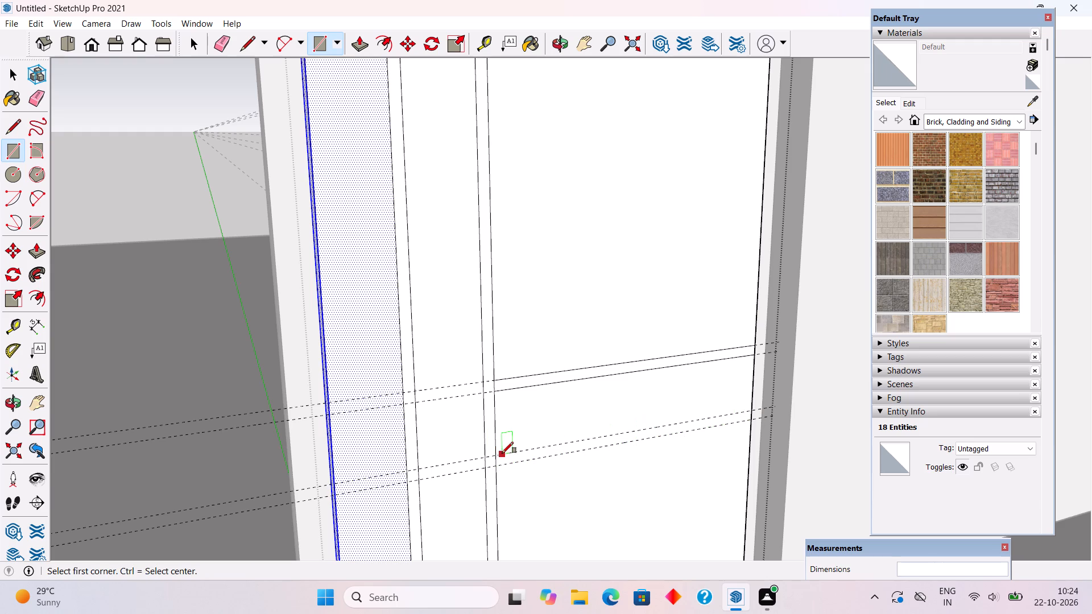
Draw a 1" by 2' 4" rectangle between the lowest pair of horizontal guides, from the second vertical strip to the panel's far edge.
click(498, 455)
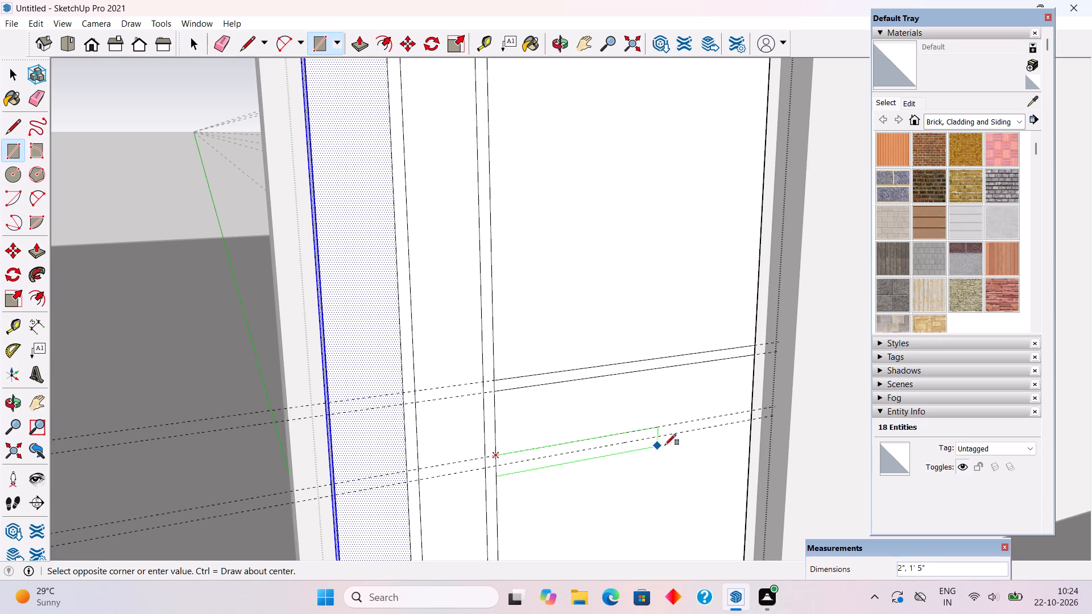
click(748, 422)
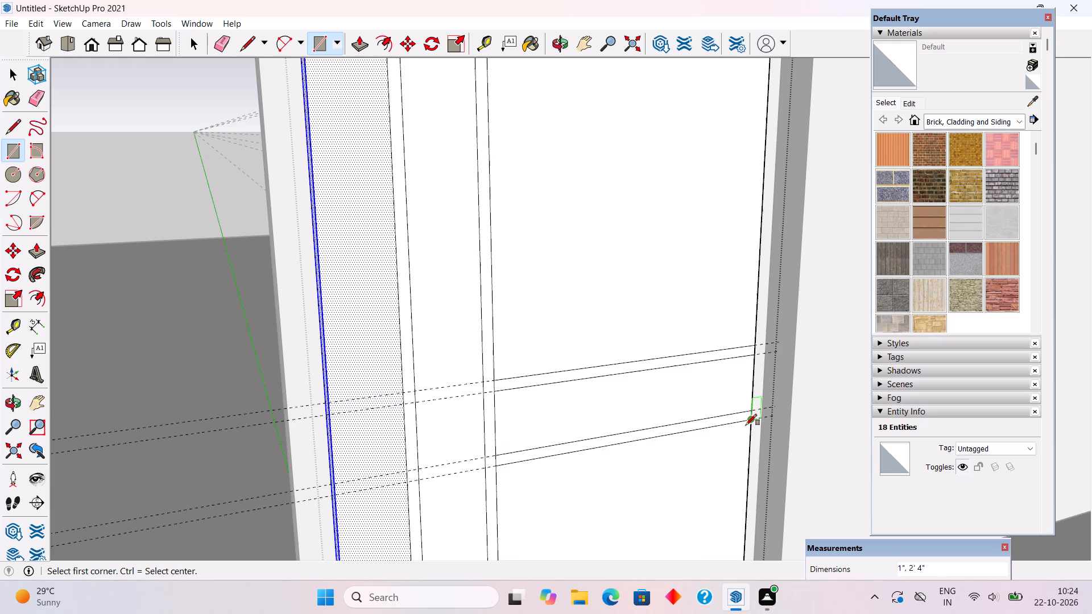
key(space)
Push the first vertical strip 1" into the door panel to form a groove.
scroll(746, 425, down, 4)
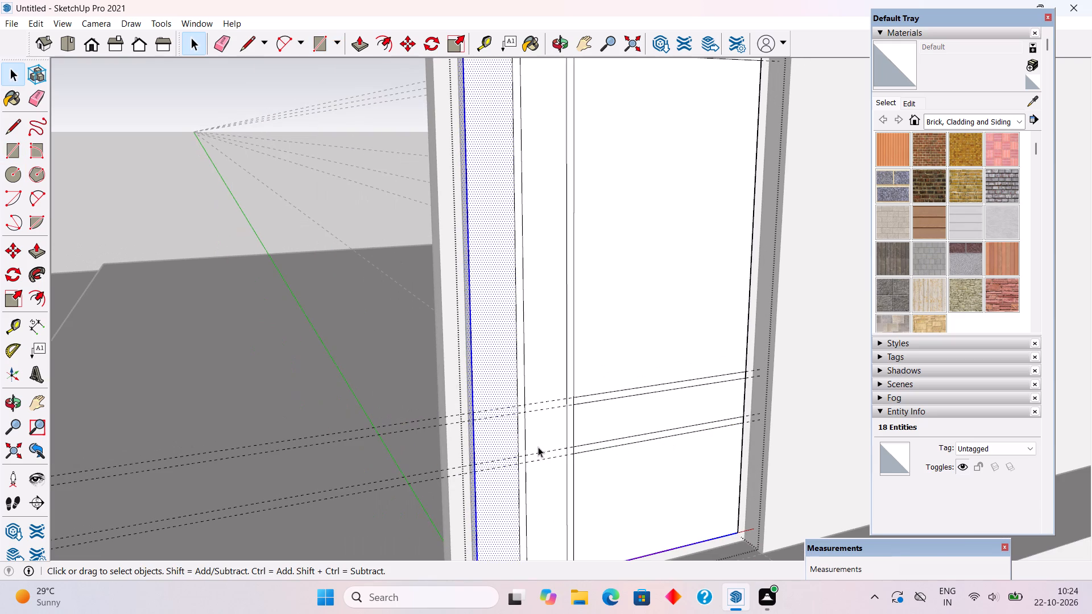
scroll(520, 450, up, 3)
click(520, 451)
key(p)
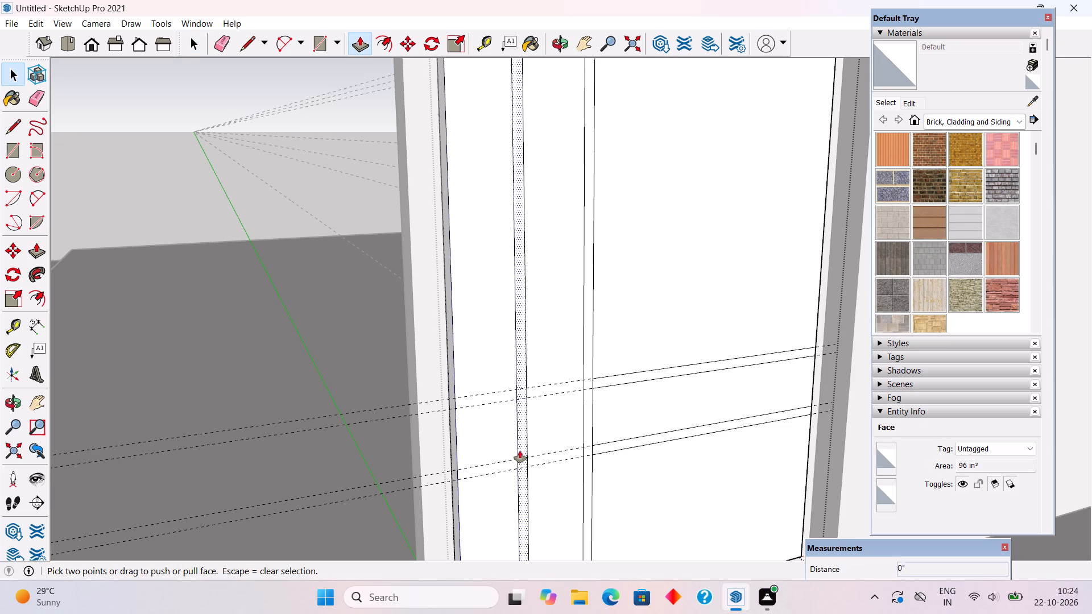
click(520, 451)
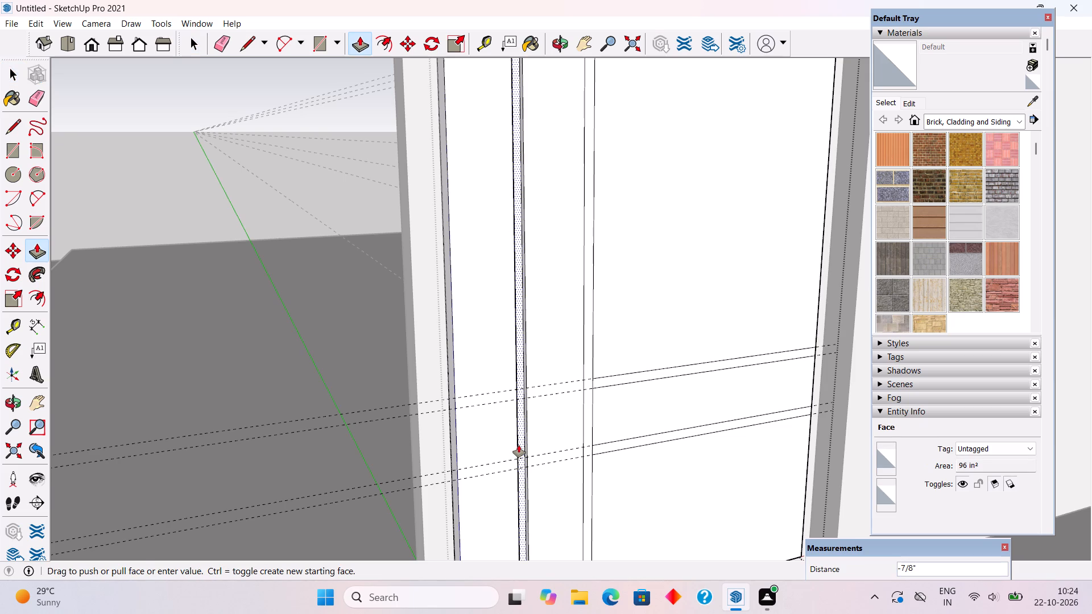
text(1")
key(Return)
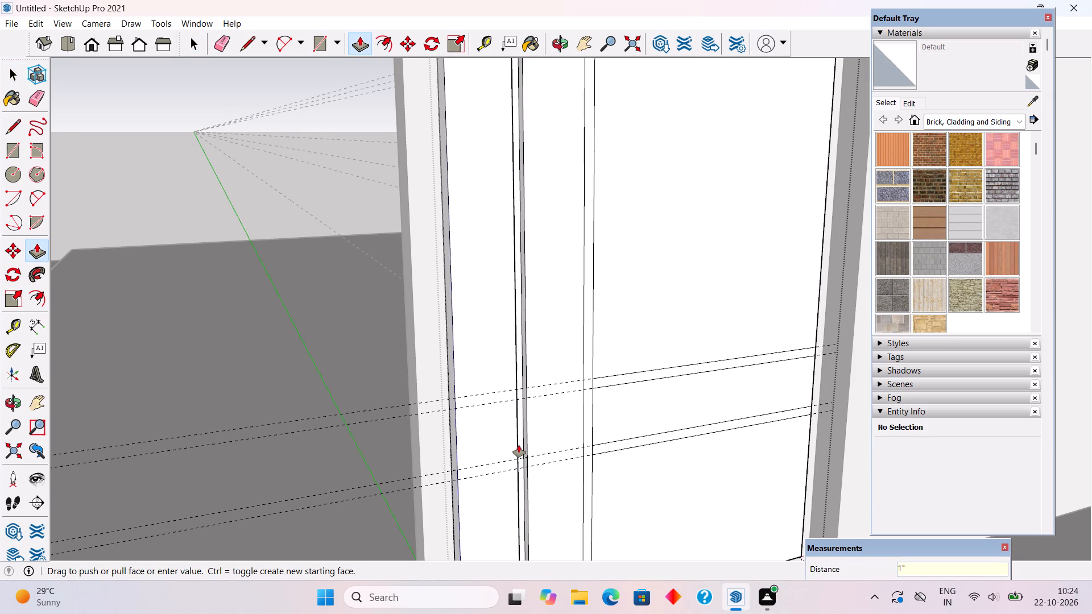
Push the second vertical strip and all four horizontal strips in by the same 1" depth and close the door panel group.
double_click(587, 420)
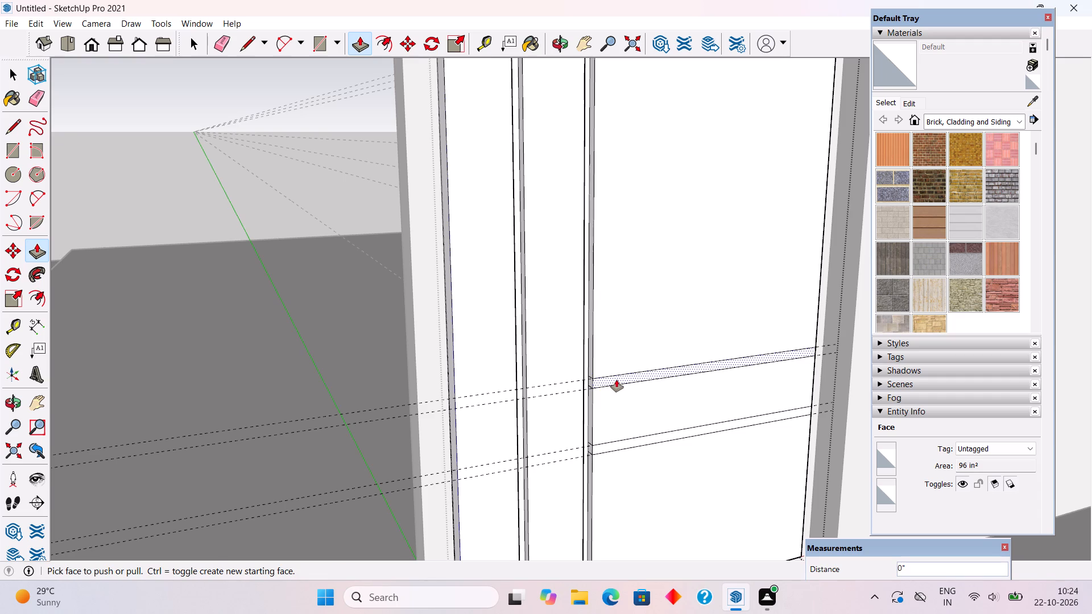
double_click(617, 379)
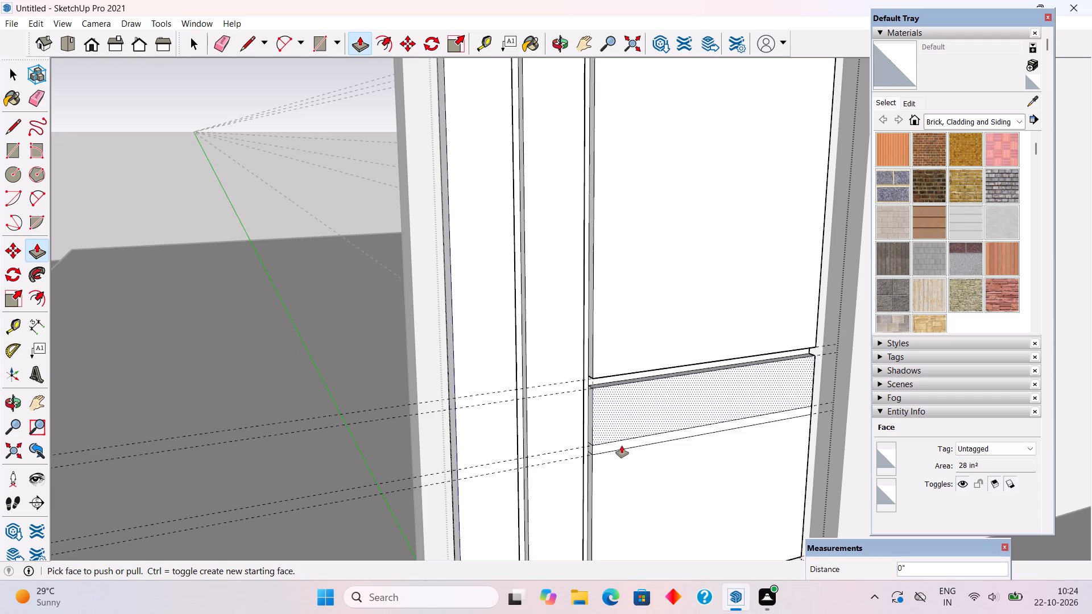
double_click(622, 446)
scroll(623, 445, down, 8)
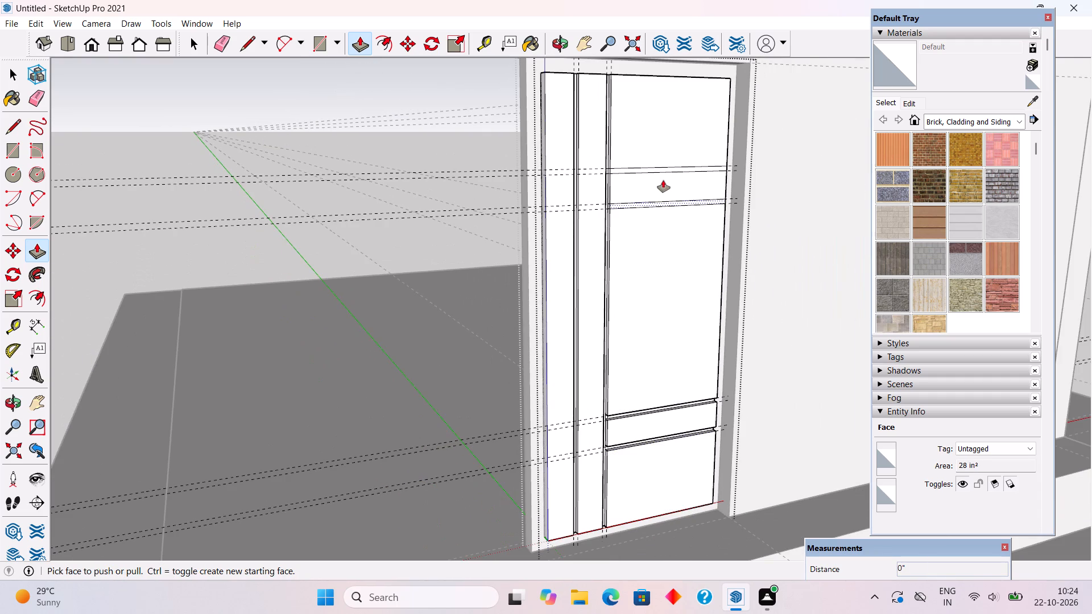
scroll(660, 193, down, 2)
scroll(653, 164, up, 7)
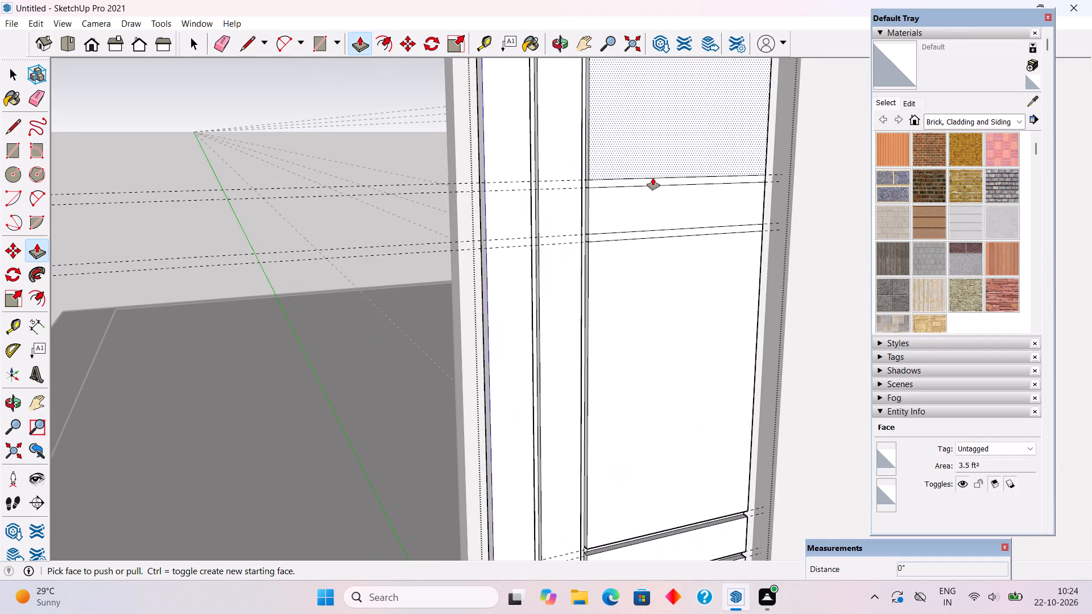
double_click(654, 182)
double_click(656, 244)
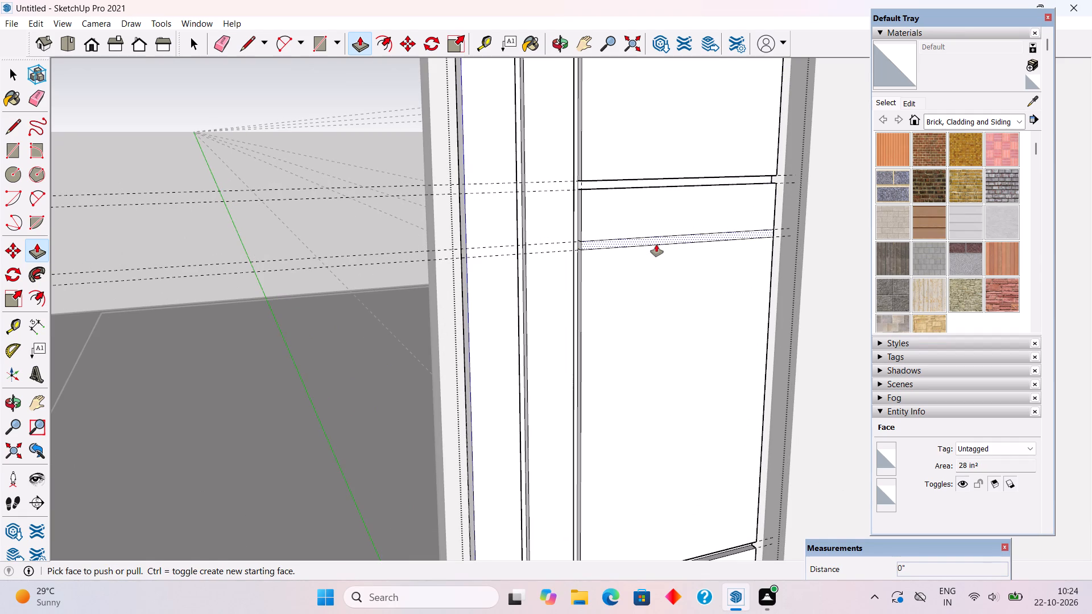
key(space)
scroll(656, 244, down, 10)
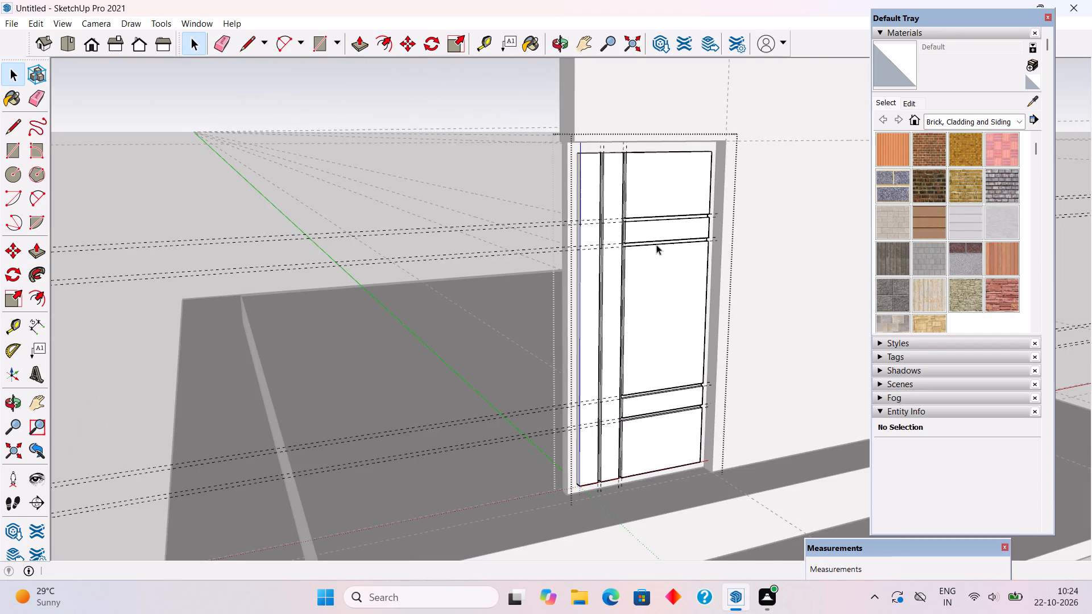
scroll(598, 514, up, 4)
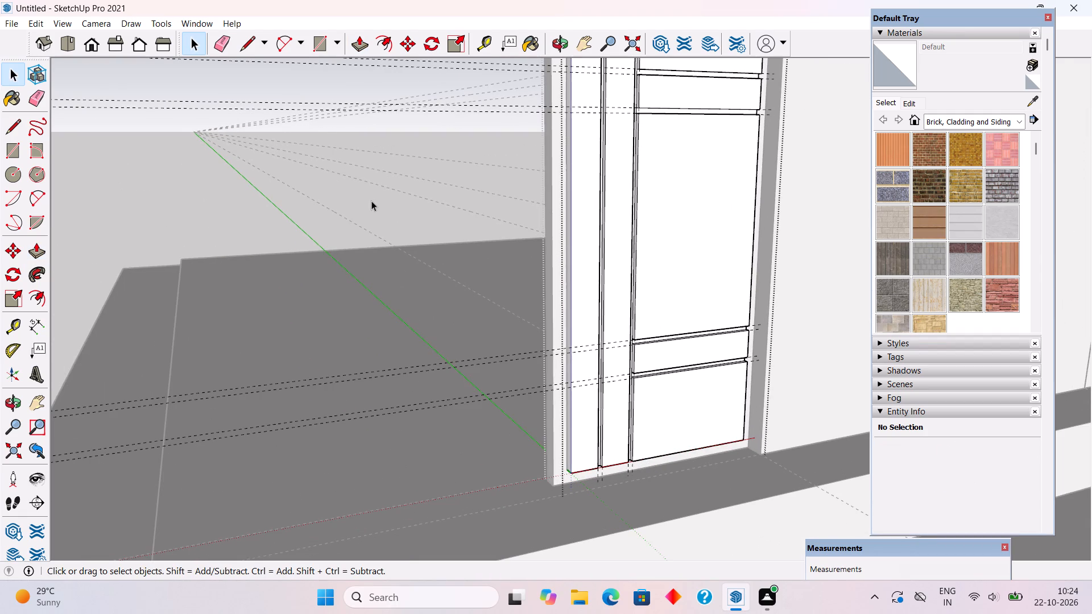
click(371, 201)
Move the door panel group inward by its bottom corner so its face sits flush with the door frame.
middle_drag(610, 354, 643, 355)
scroll(653, 429, up, 5)
click(659, 429)
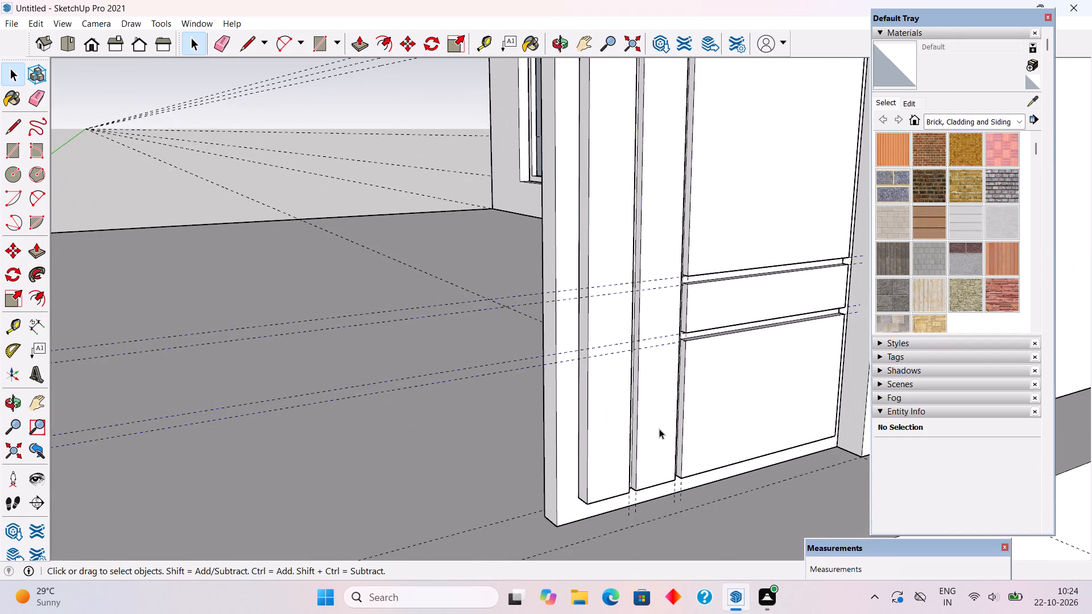
key(m)
click(590, 507)
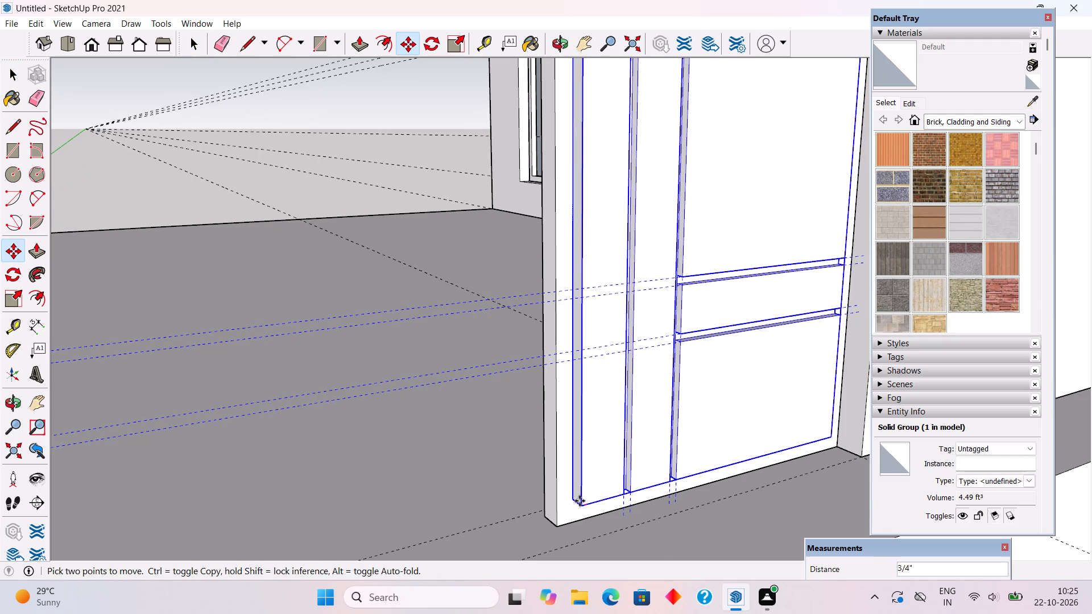
click(576, 495)
key(space)
Deselect the door panel and examine the whole building from the door side.
scroll(576, 495, down, 5)
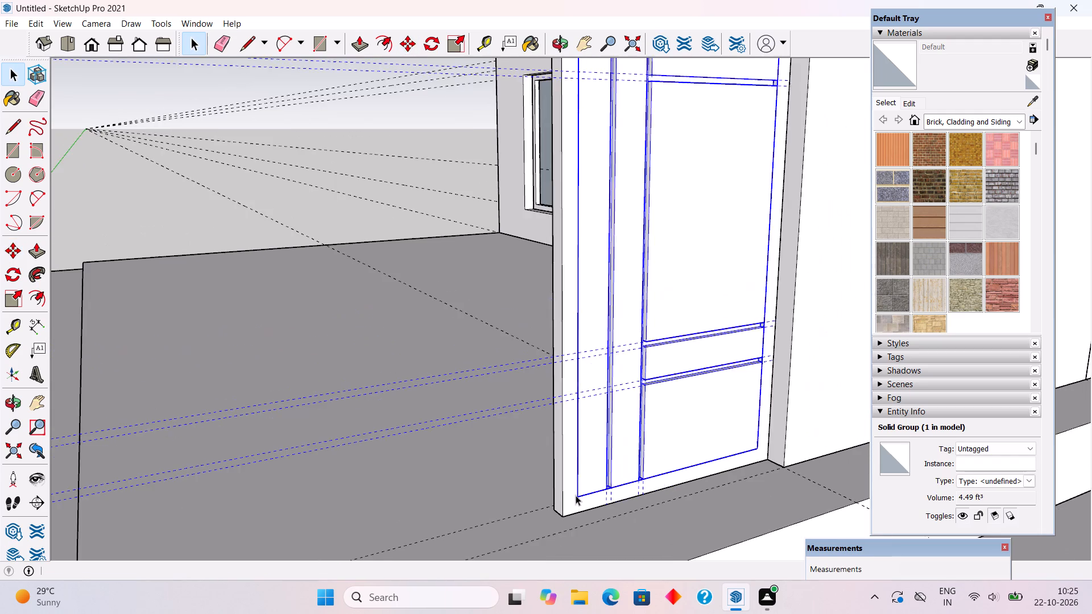
scroll(576, 495, down, 16)
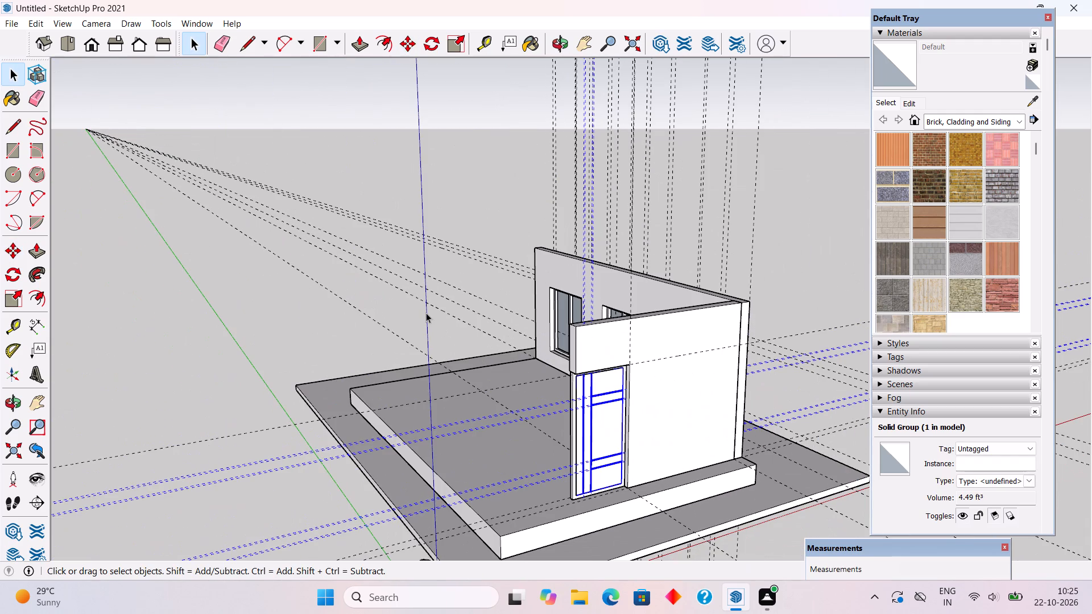
click(426, 313)
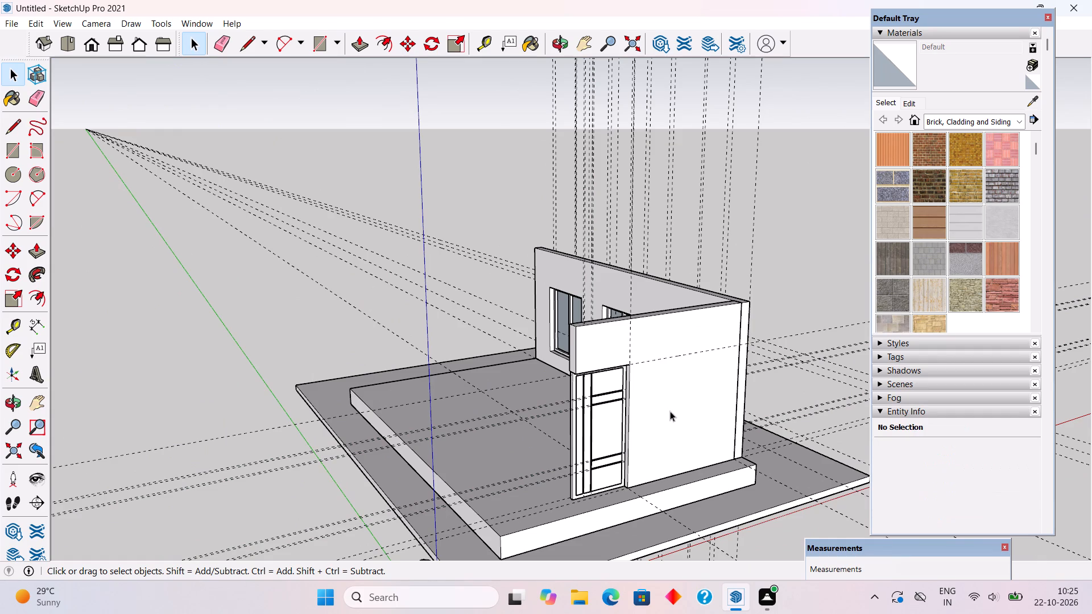
middle_drag(663, 392, 569, 376)
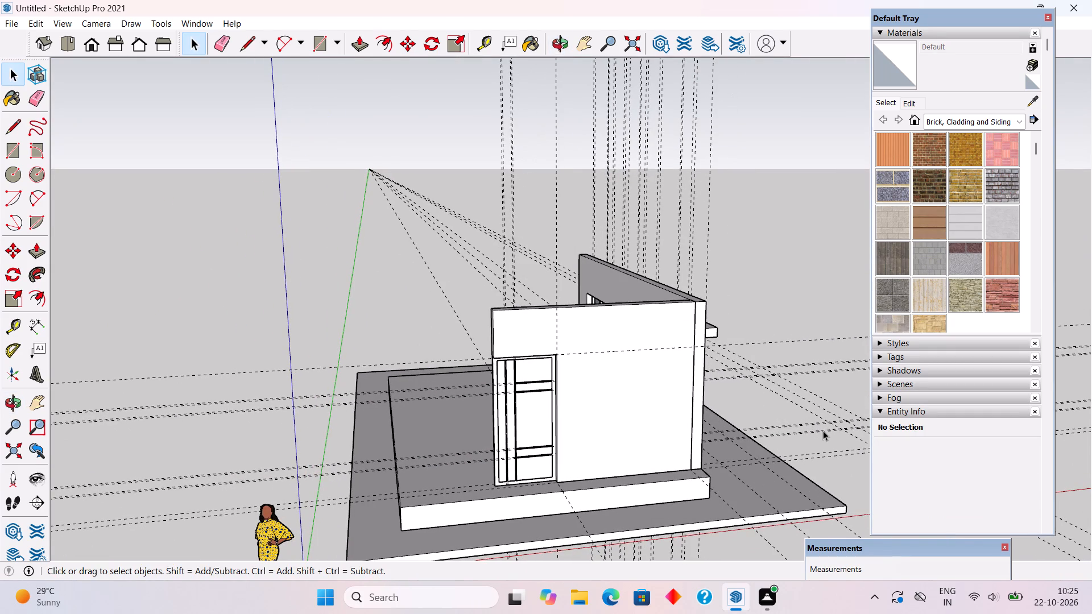
middle_drag(796, 422, 769, 405)
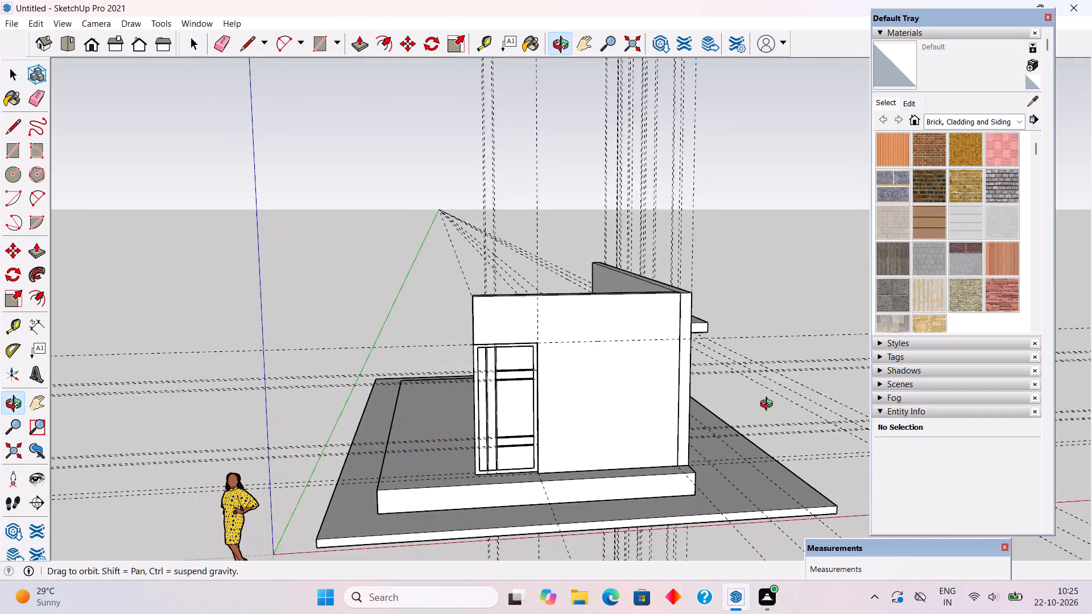
middle_drag(769, 405, 742, 390)
Draw a vertical handle rectangle, about 1 13/16" by 11 3/8", on the door's large middle panel near its far edge.
scroll(530, 445, up, 6)
middle_drag(538, 409, 607, 422)
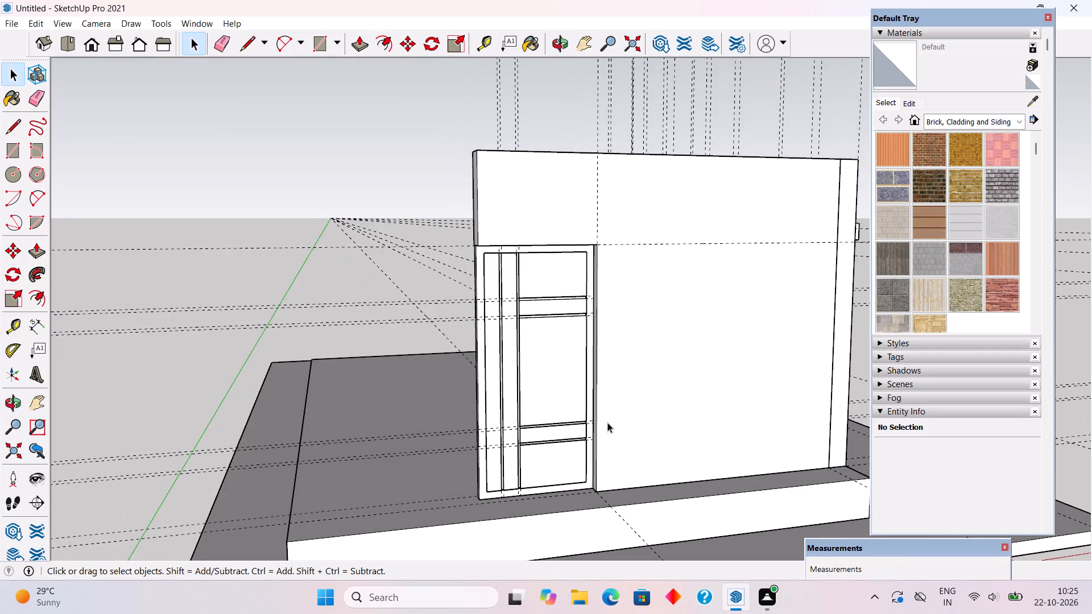
scroll(554, 408, up, 5)
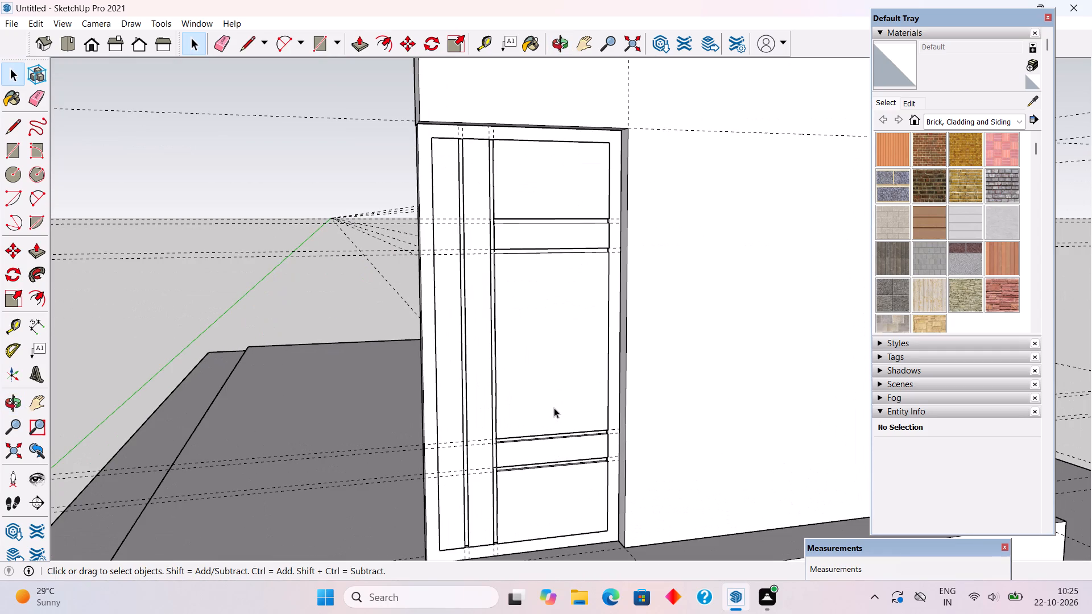
scroll(591, 331, up, 5)
key(r)
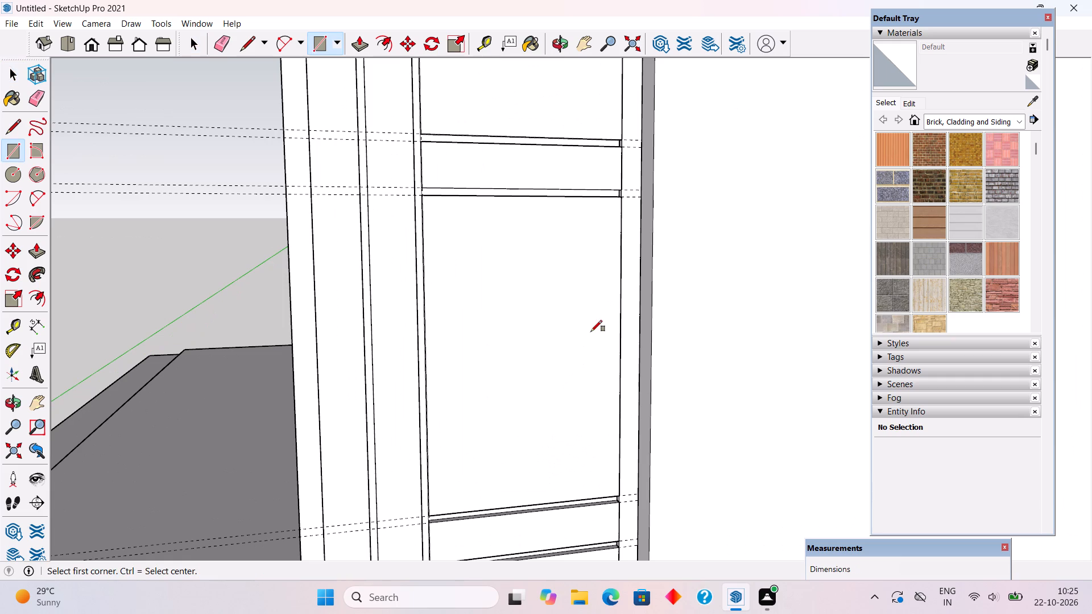
click(597, 325)
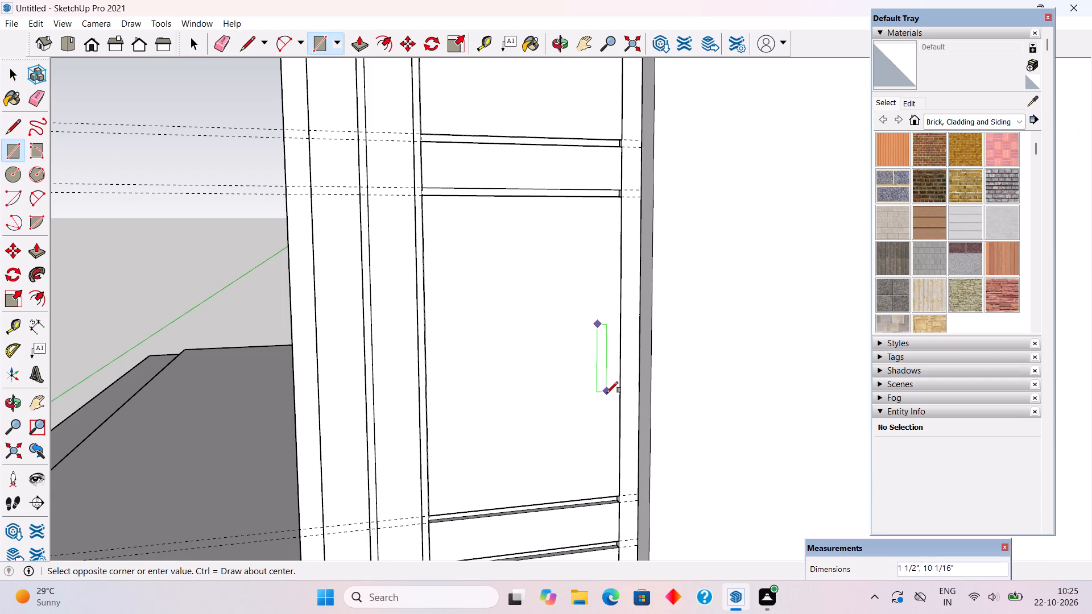
click(609, 401)
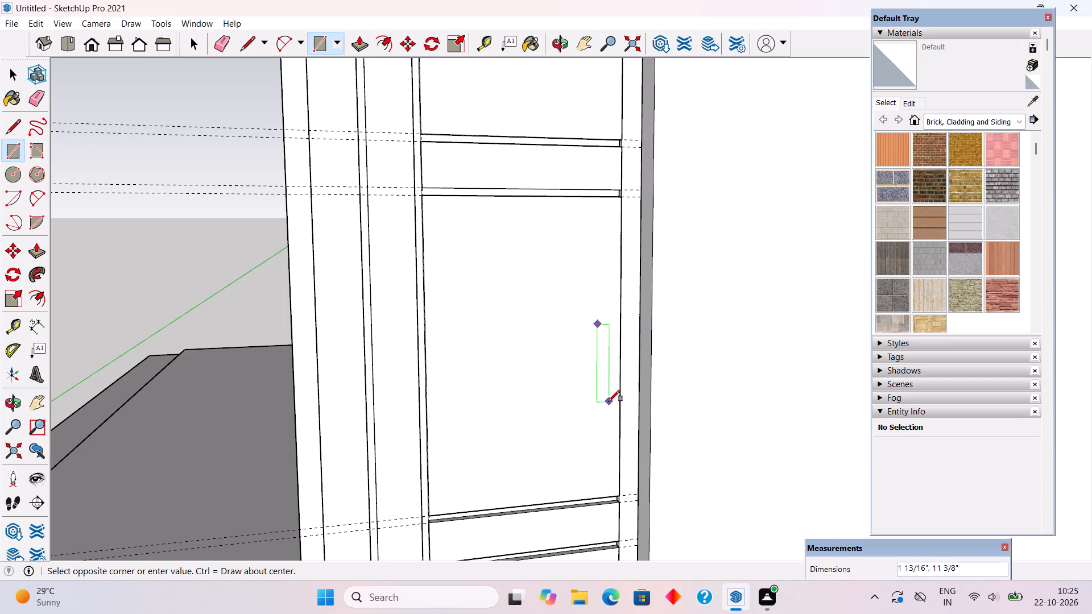
Extrude the door handle's vertical rectangle 2" outward and make the resulting plate a group.
key(p)
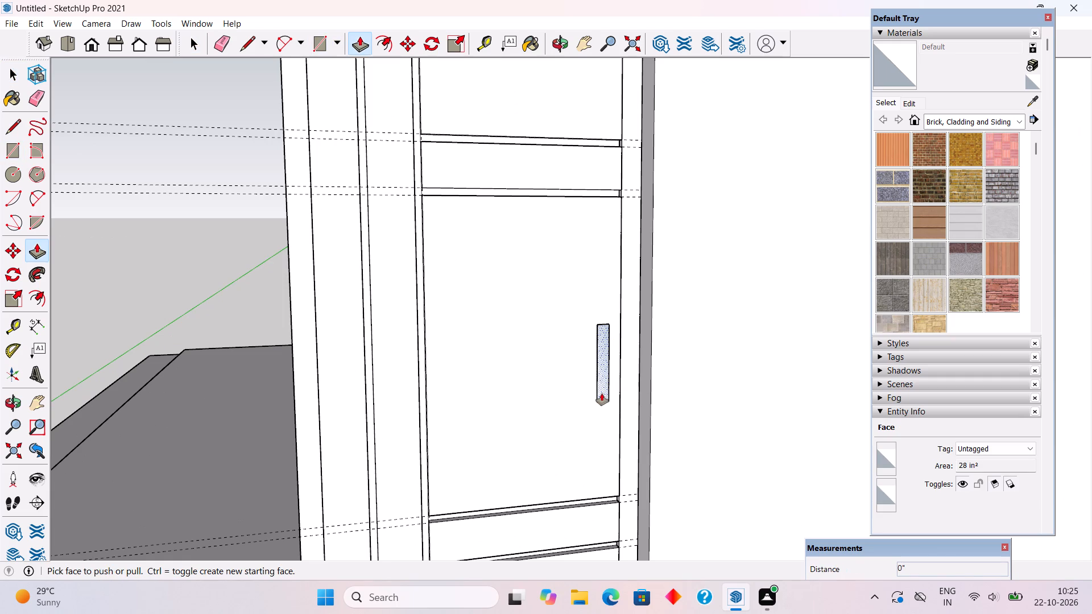
click(605, 382)
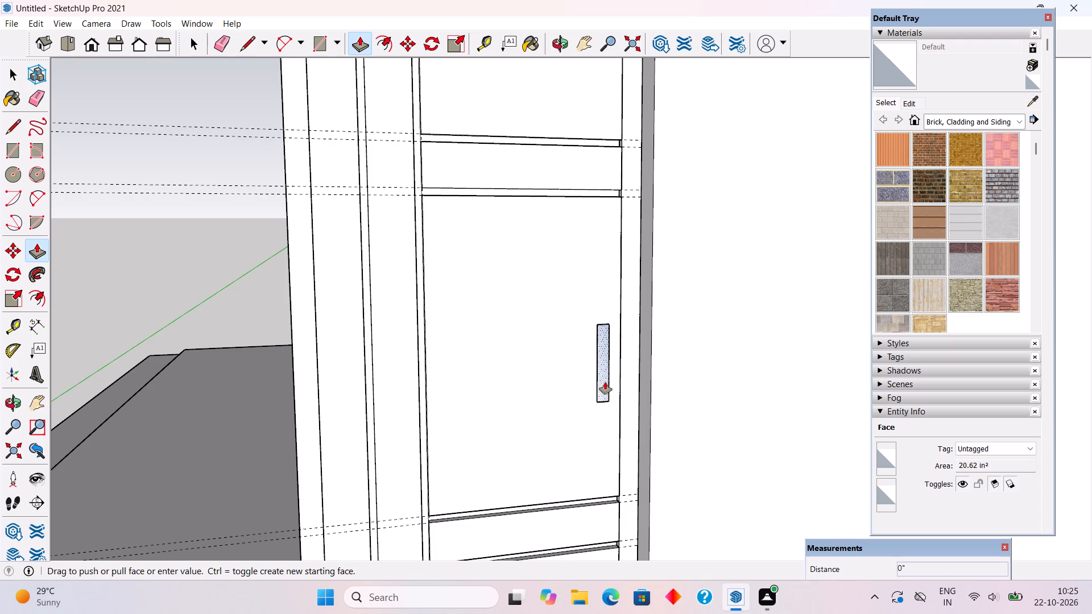
text(2")
key(Return)
key(space)
triple_click(609, 382)
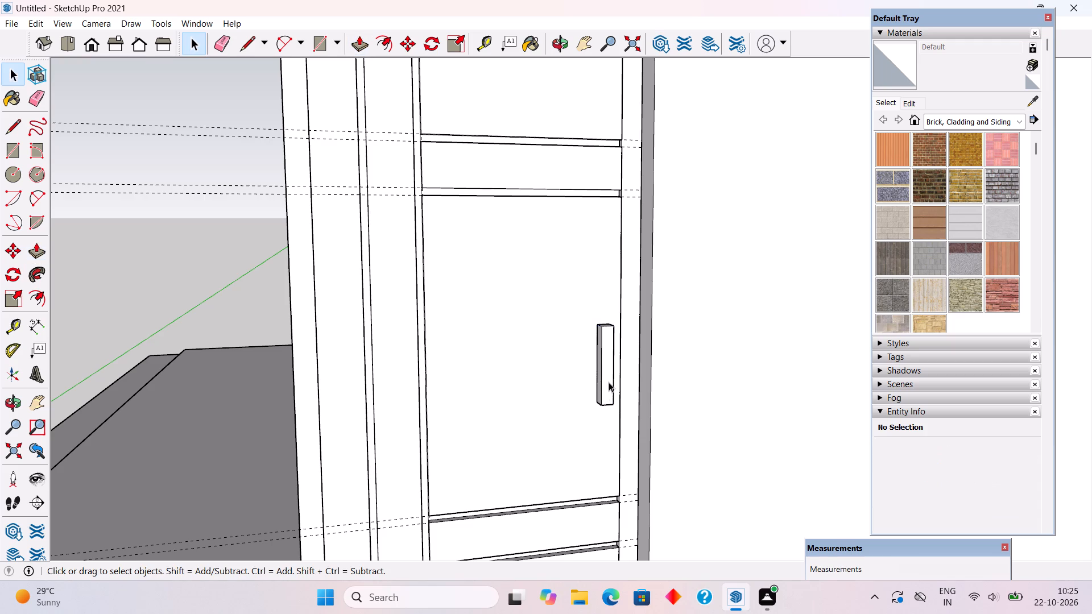
right_click(609, 382)
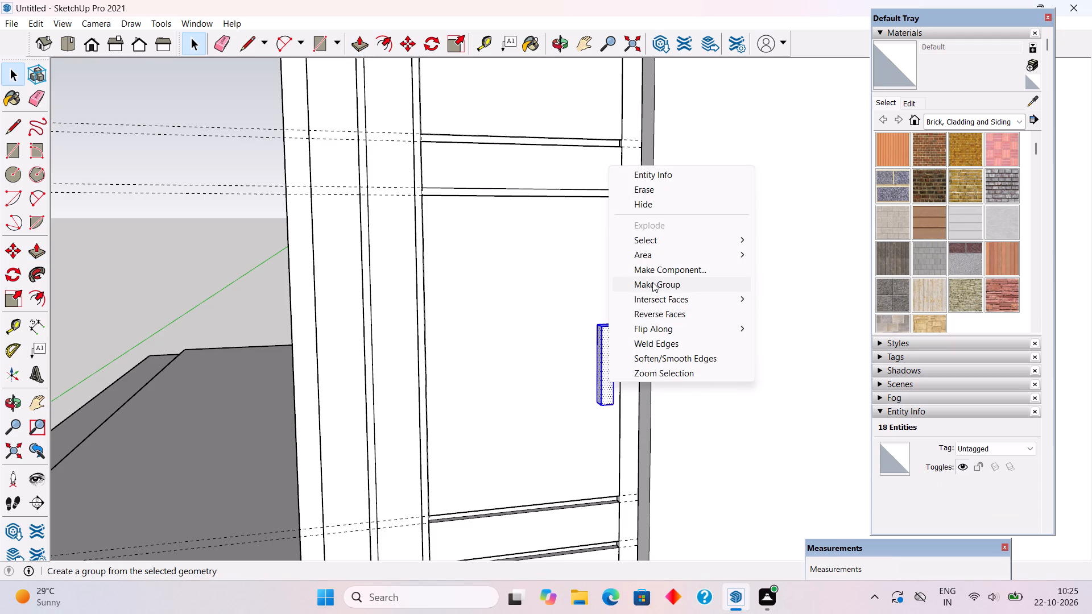
click(652, 282)
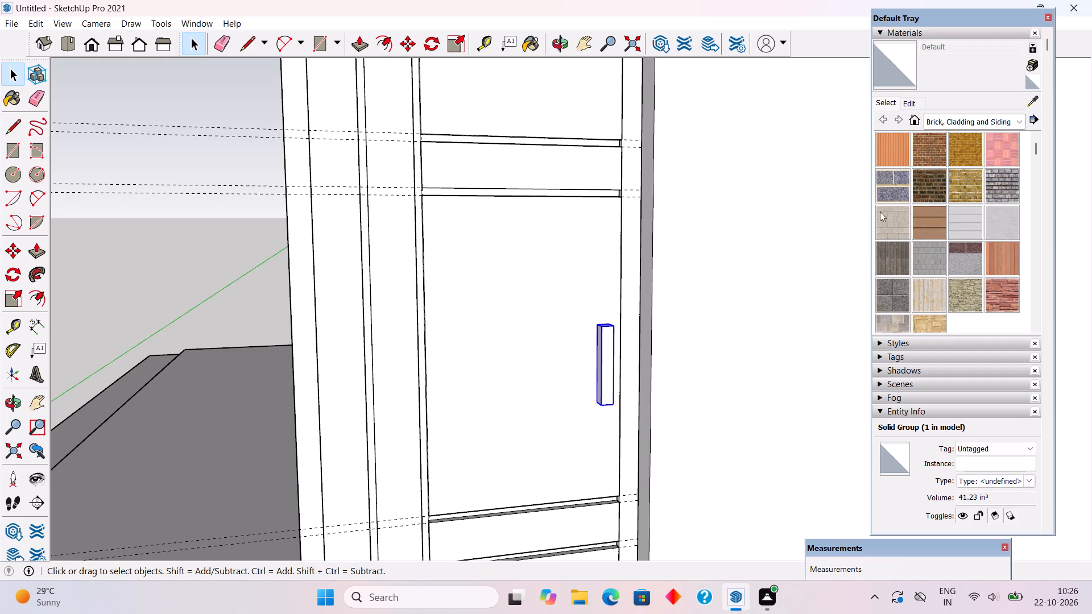
Draw a rectangle about 1 13/16" by 2" across the handle plate's upper front face and extrude it 1" outward.
scroll(556, 423, up, 4)
scroll(633, 346, up, 1)
middle_drag(632, 342, 592, 328)
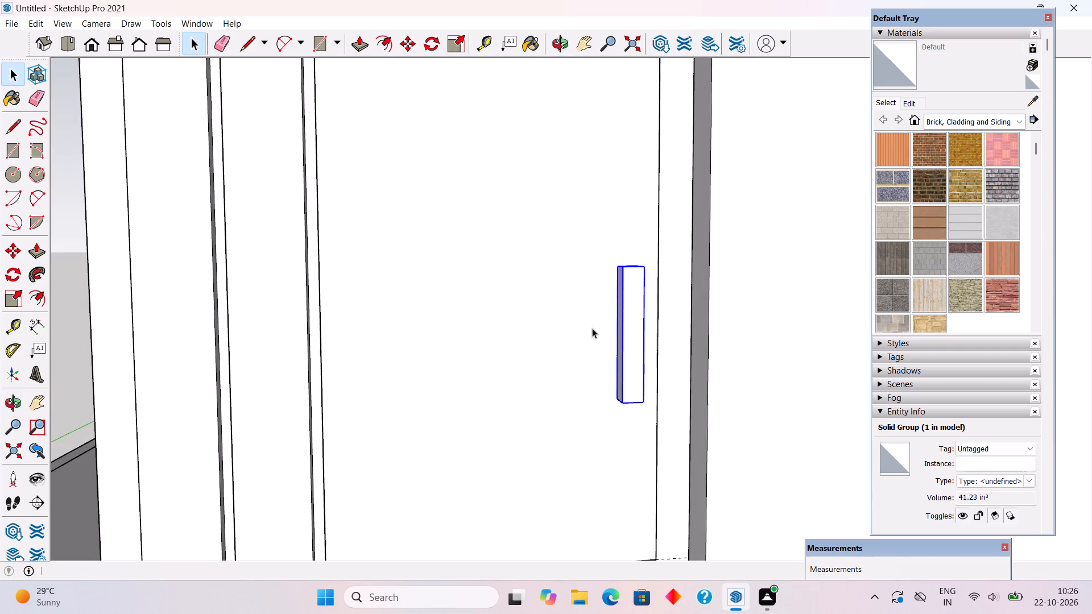
scroll(640, 323, up, 2)
key(r)
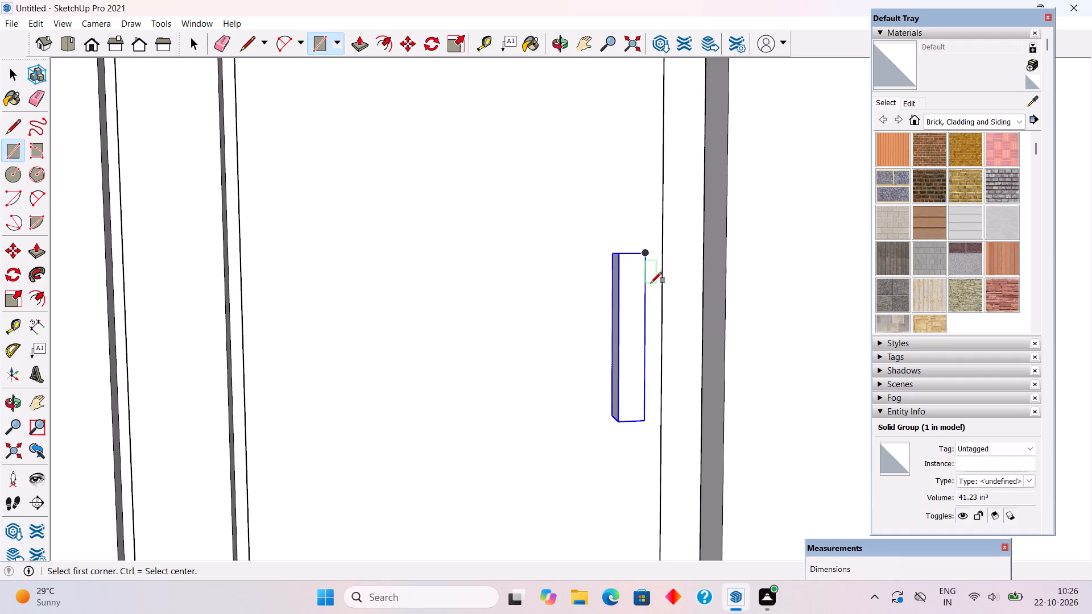
click(647, 286)
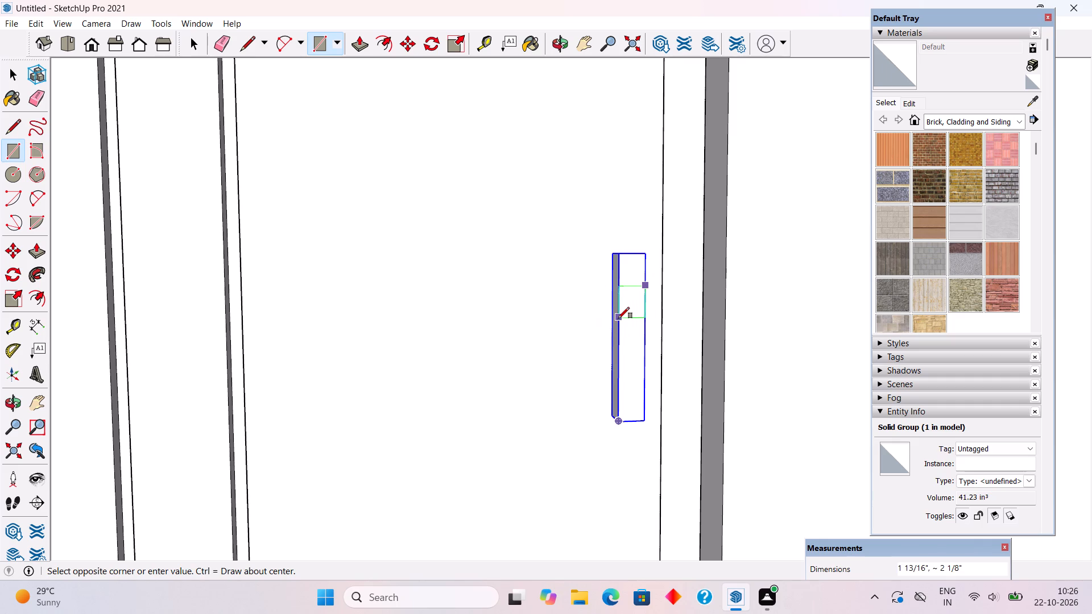
click(617, 316)
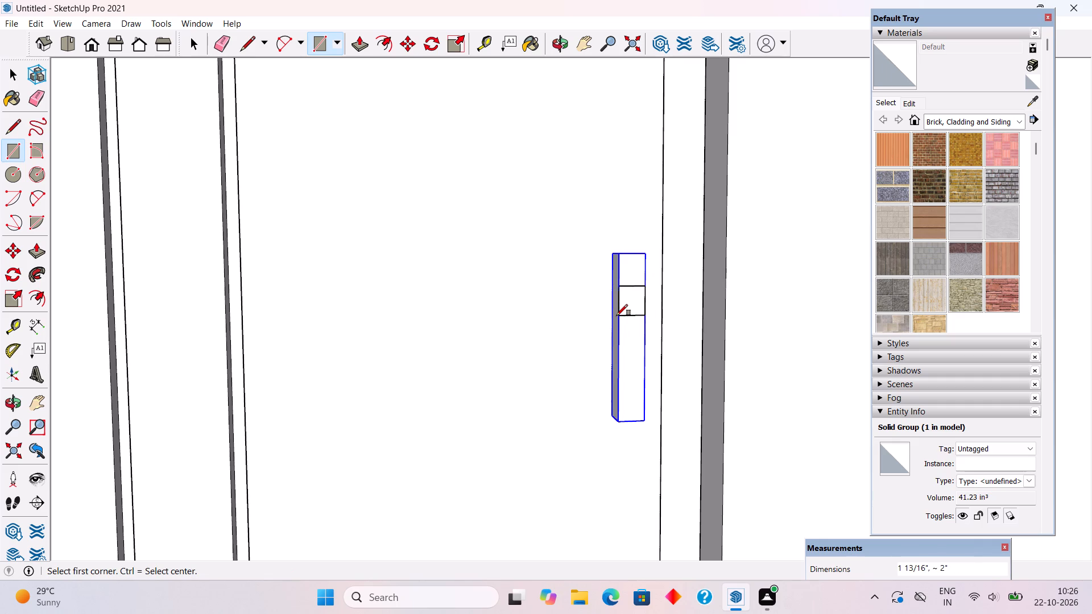
key(p)
click(623, 306)
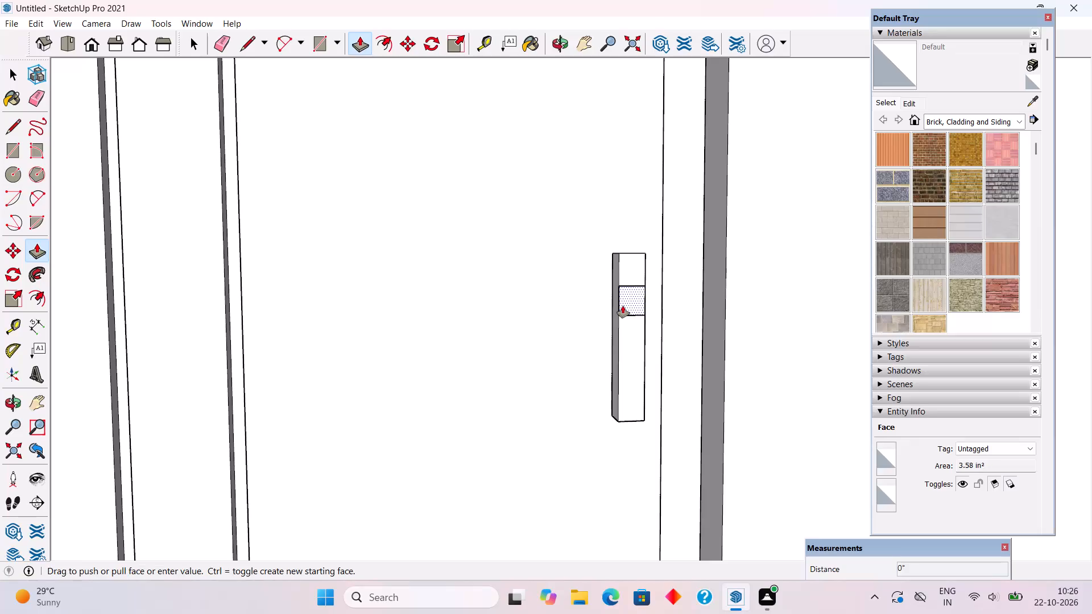
text(1")
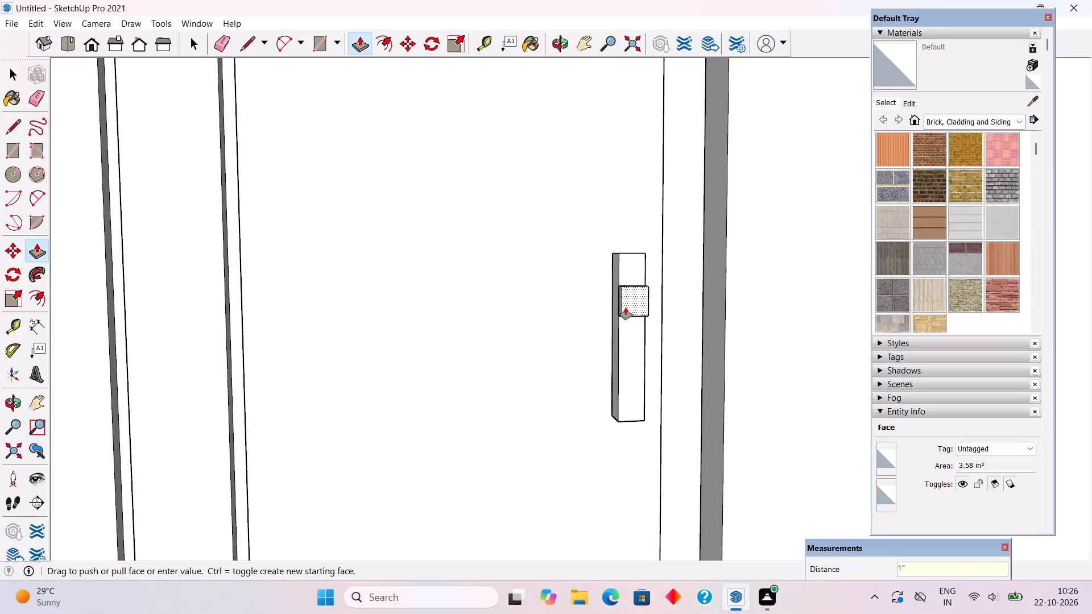
key(Return)
Extend the small block's side face 6" toward the door's middle as the handle lever and group the lever.
click(620, 307)
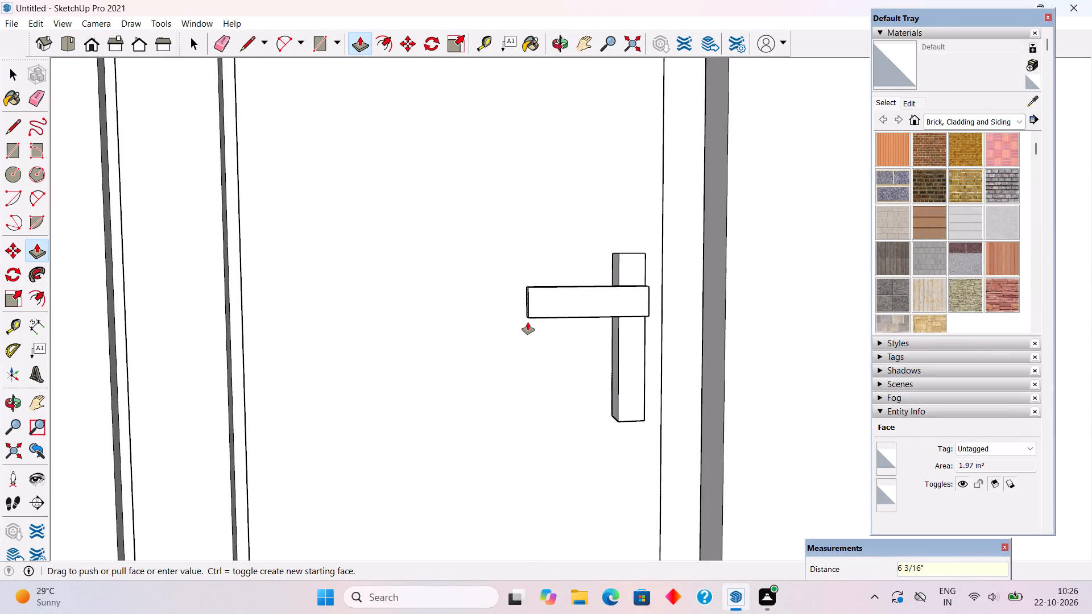
text(6")
key(Return)
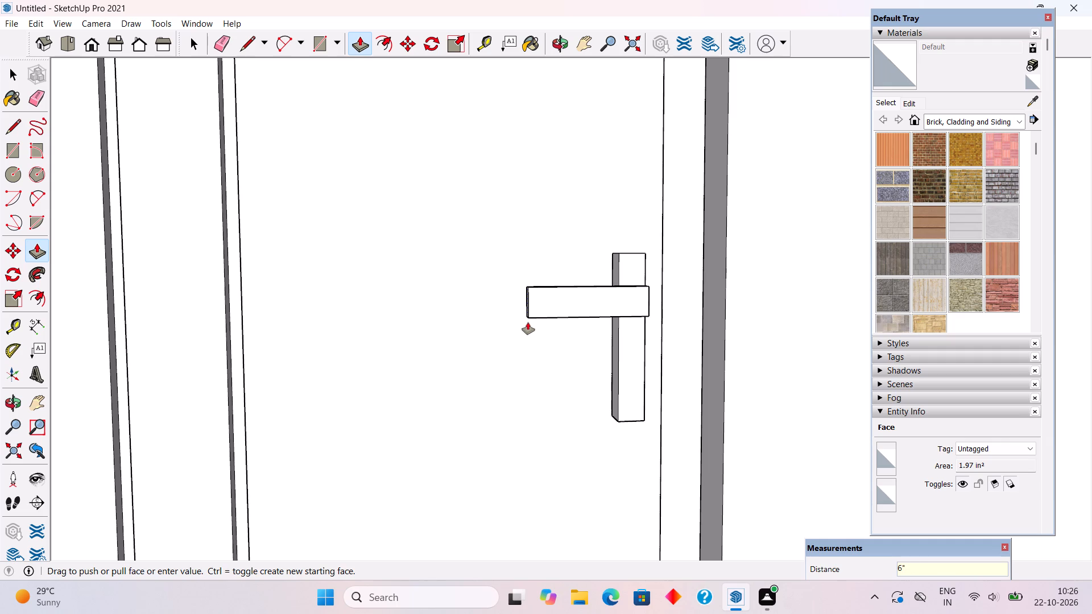
key(space)
triple_click(597, 309)
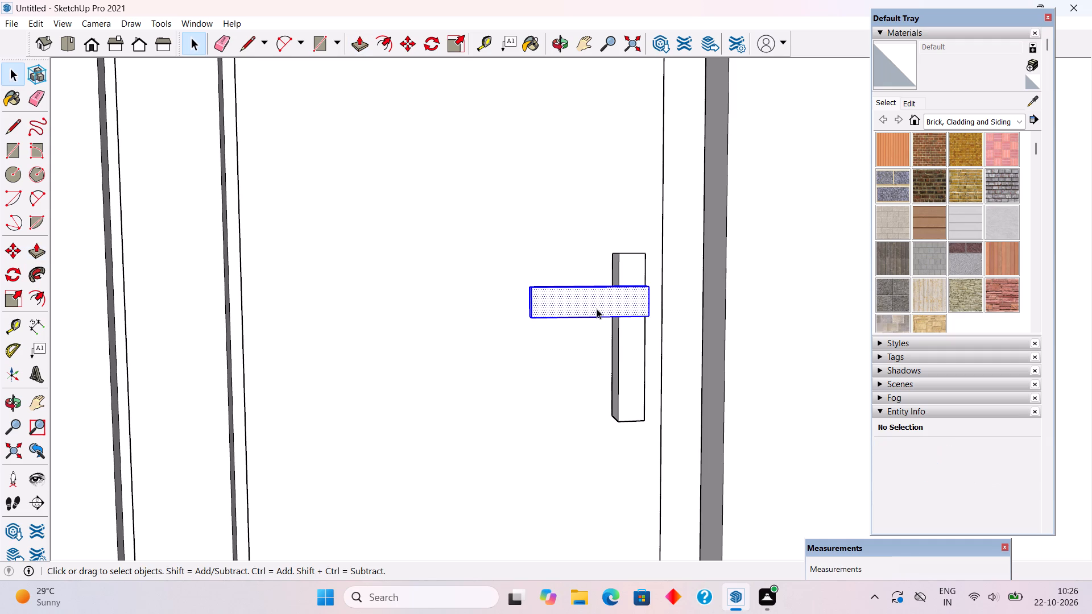
right_click(597, 309)
click(668, 427)
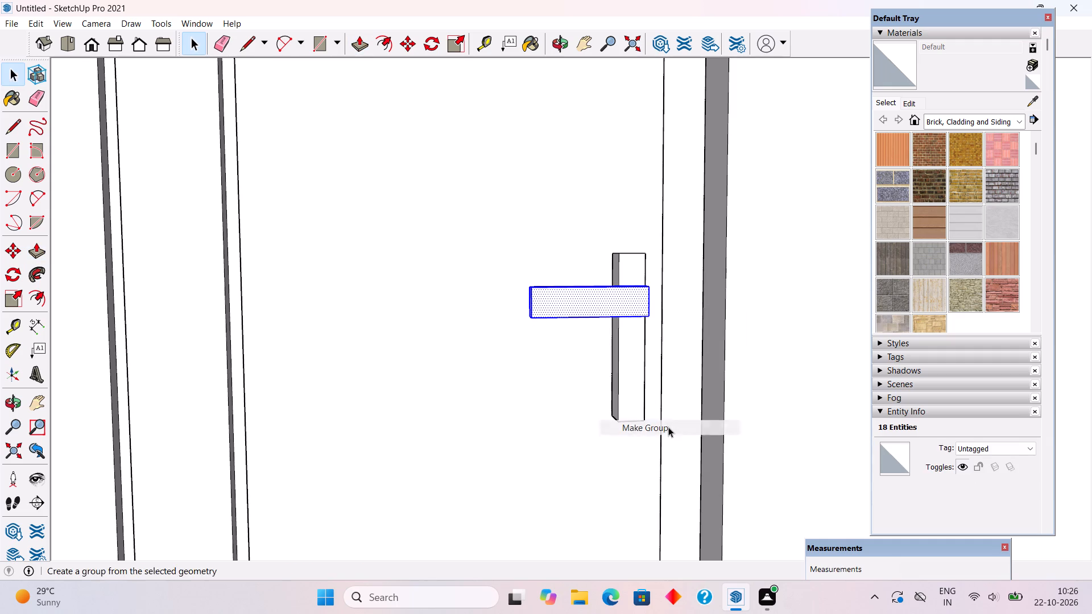
Deselect the lever and examine the handle's proportions up close and against the whole door-side facade.
middle_drag(622, 372, 658, 367)
scroll(652, 359, down, 4)
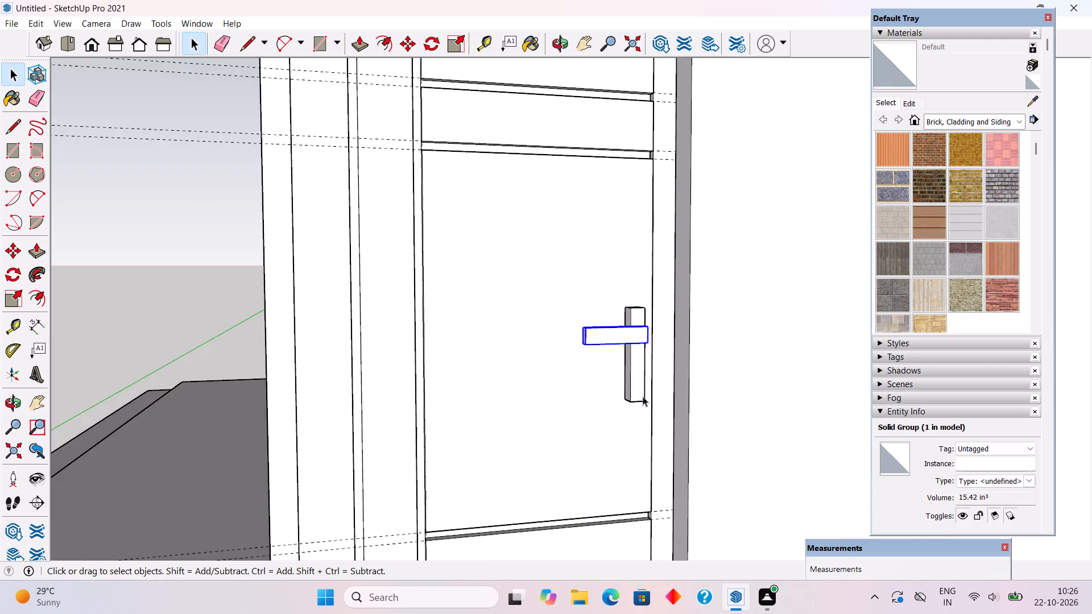
scroll(643, 396, down, 19)
middle_drag(576, 428, 468, 421)
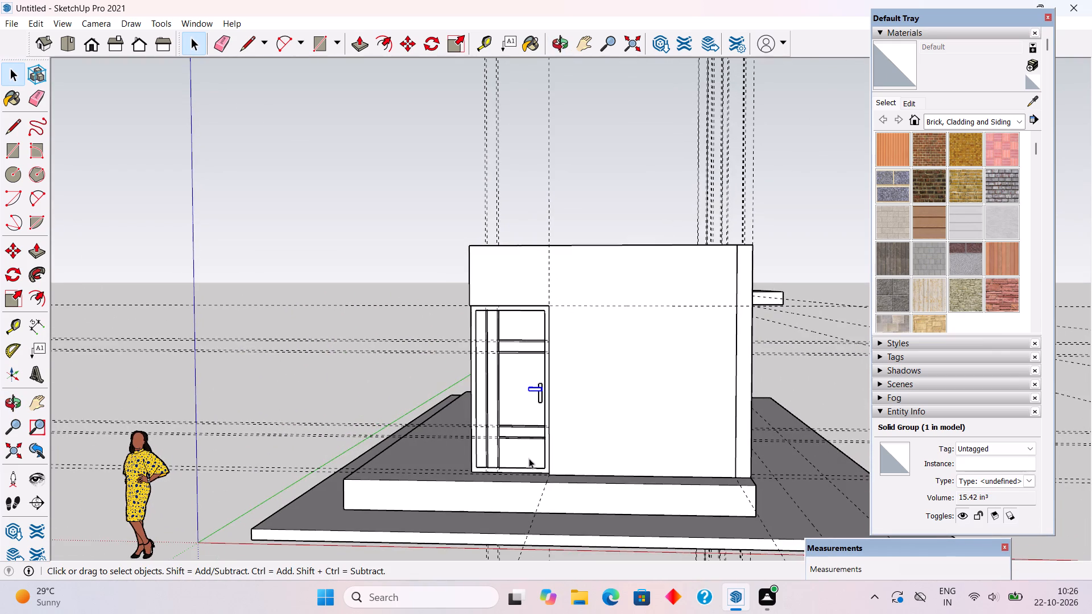
scroll(563, 462, down, 4)
click(418, 304)
middle_drag(531, 531, 598, 530)
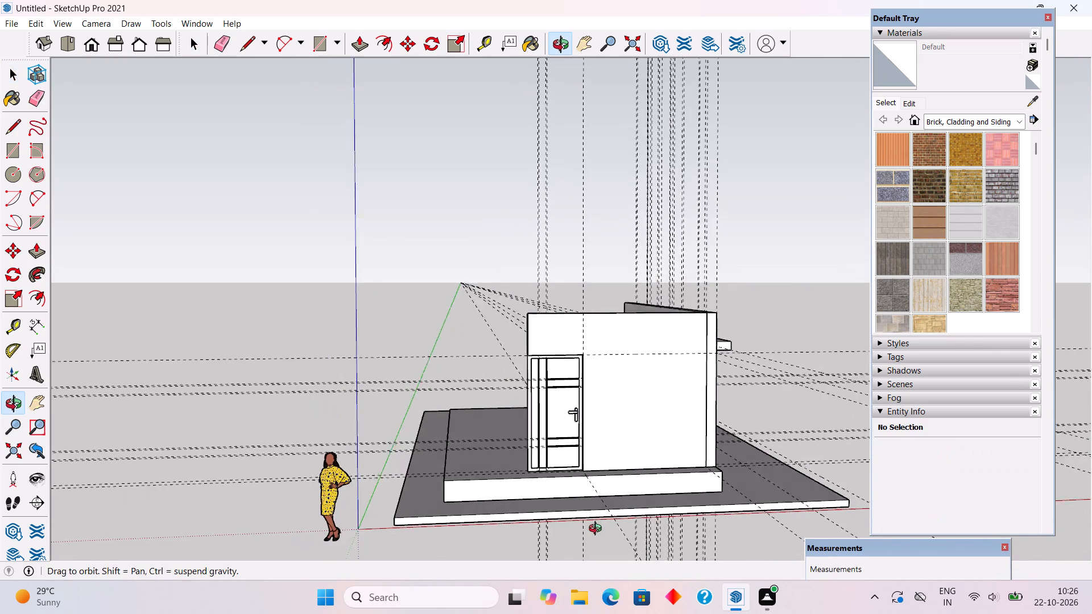
middle_drag(598, 530, 602, 528)
scroll(584, 447, up, 10)
scroll(566, 384, up, 8)
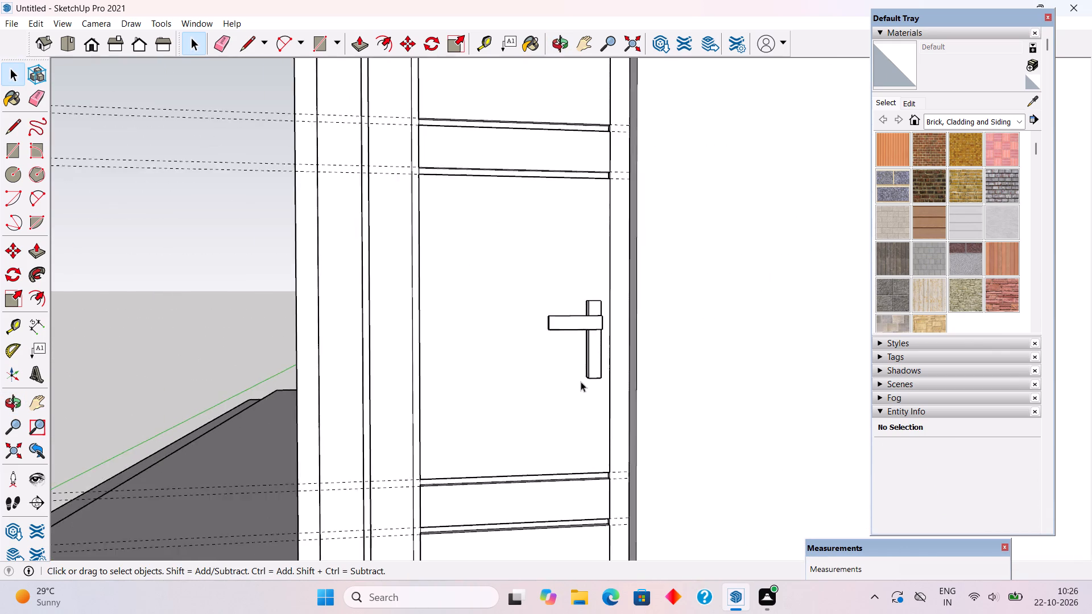
Open the handle plate group, shorten its lower end by about 2 15/16", and close the group.
middle_drag(581, 377, 614, 291)
scroll(619, 296, up, 4)
triple_click(622, 298)
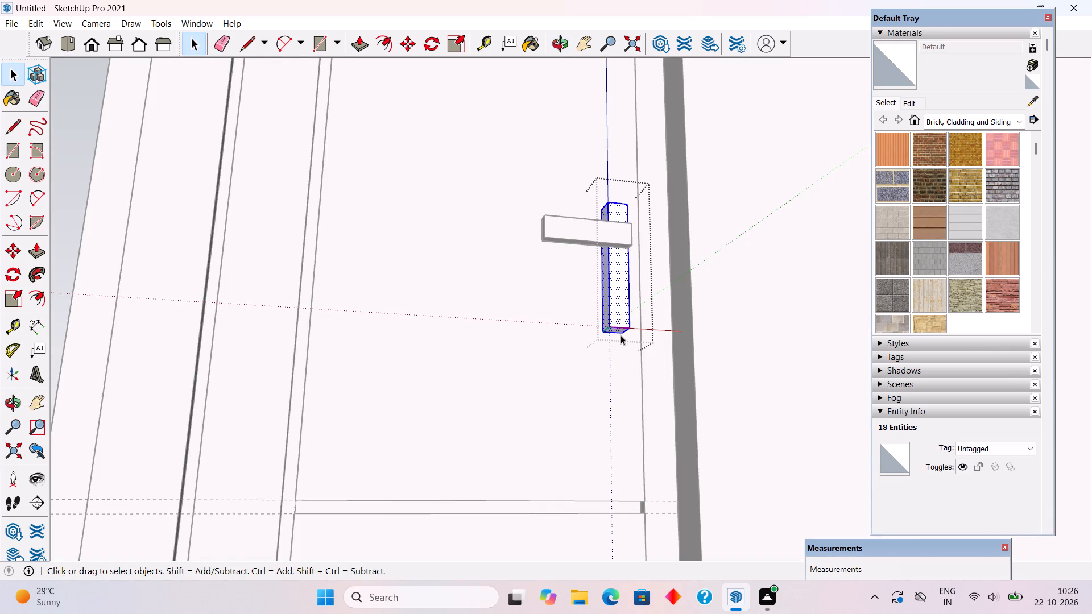
scroll(621, 335, up, 1)
middle_drag(621, 335, 618, 312)
key(p)
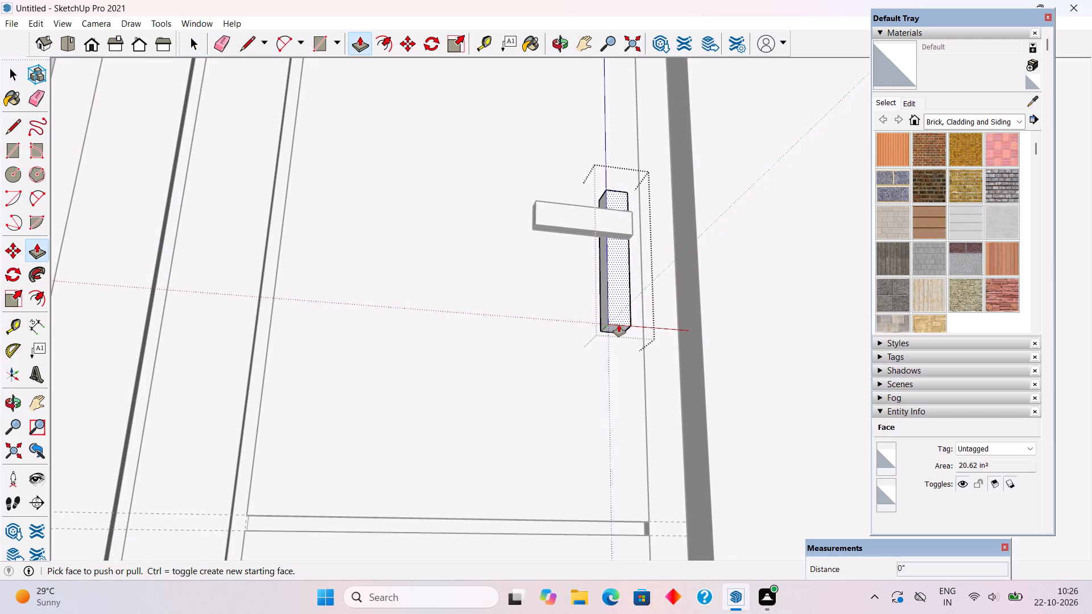
click(619, 325)
key(space)
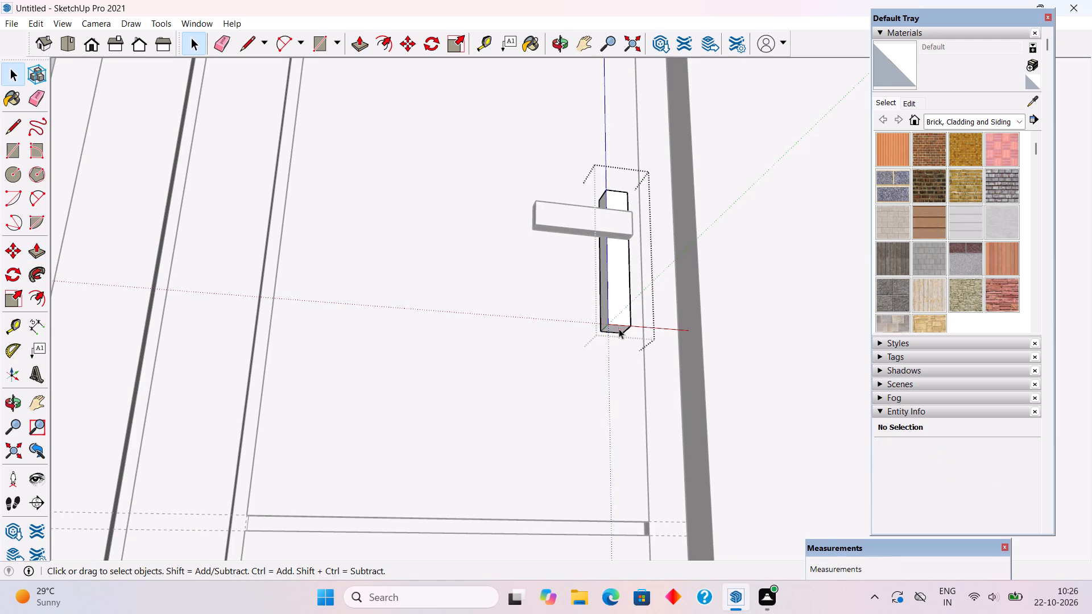
click(619, 329)
key(p)
click(619, 329)
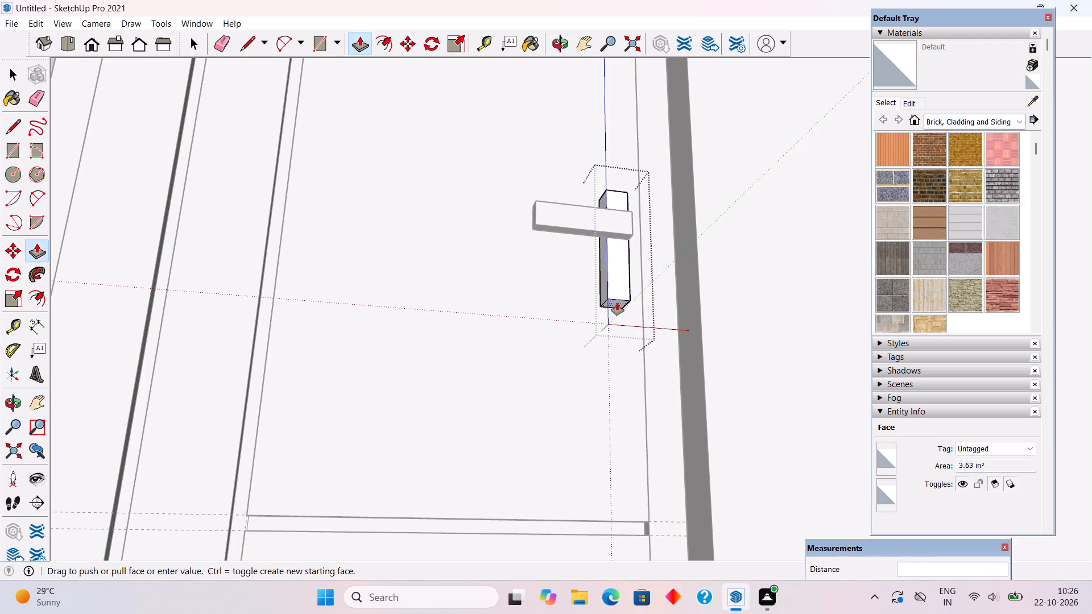
click(622, 294)
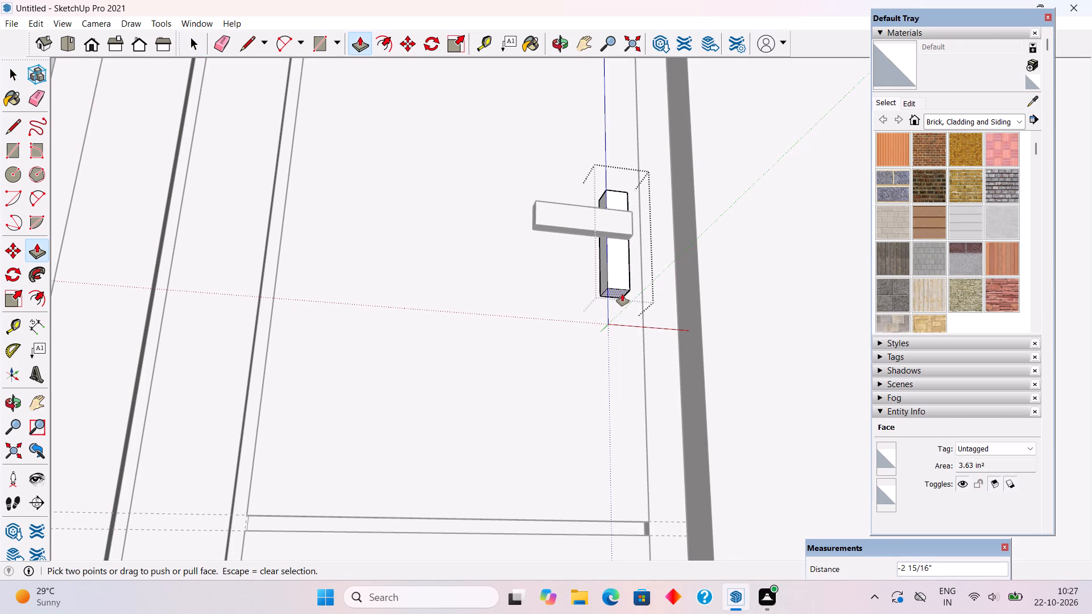
scroll(623, 294, down, 8)
key(space)
scroll(627, 312, down, 10)
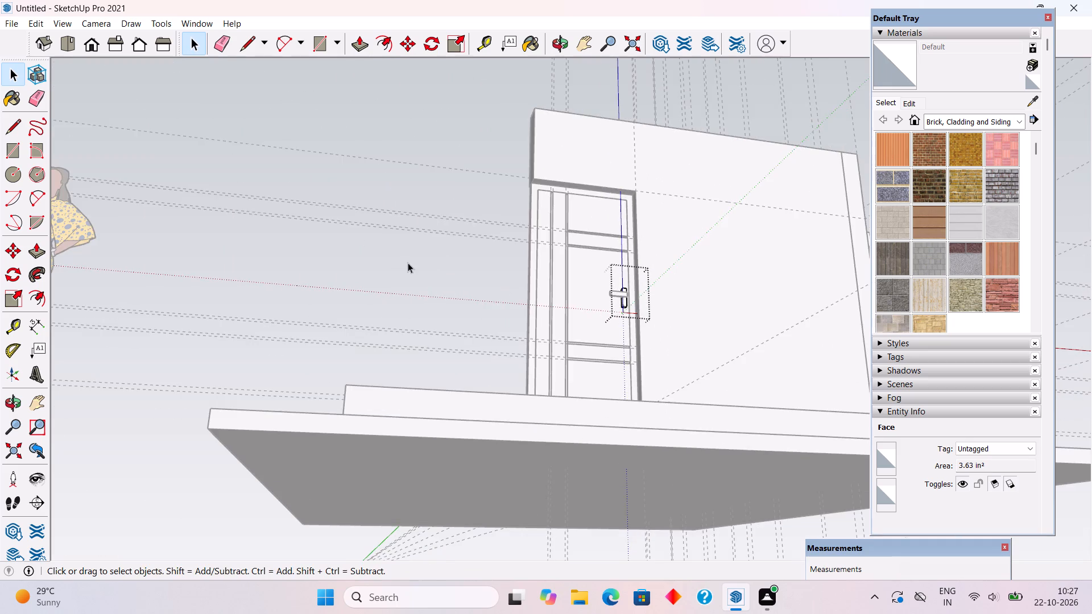
click(408, 263)
Examine the finished door handle and the building from the door side around to the window side.
middle_drag(628, 294, 639, 366)
middle_drag(698, 397, 652, 433)
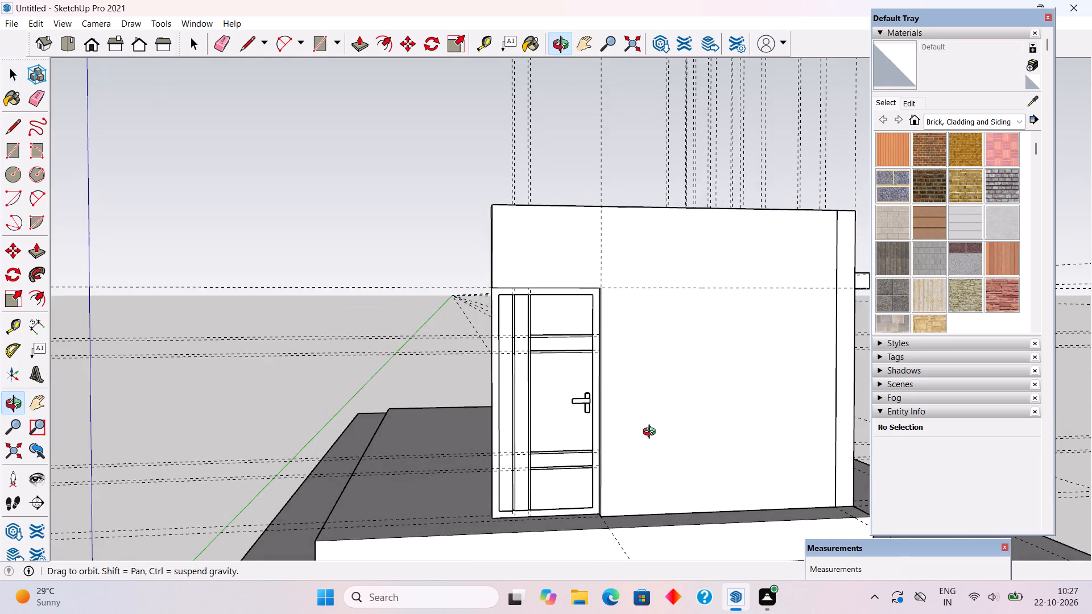
middle_drag(652, 433, 634, 458)
scroll(634, 457, down, 2)
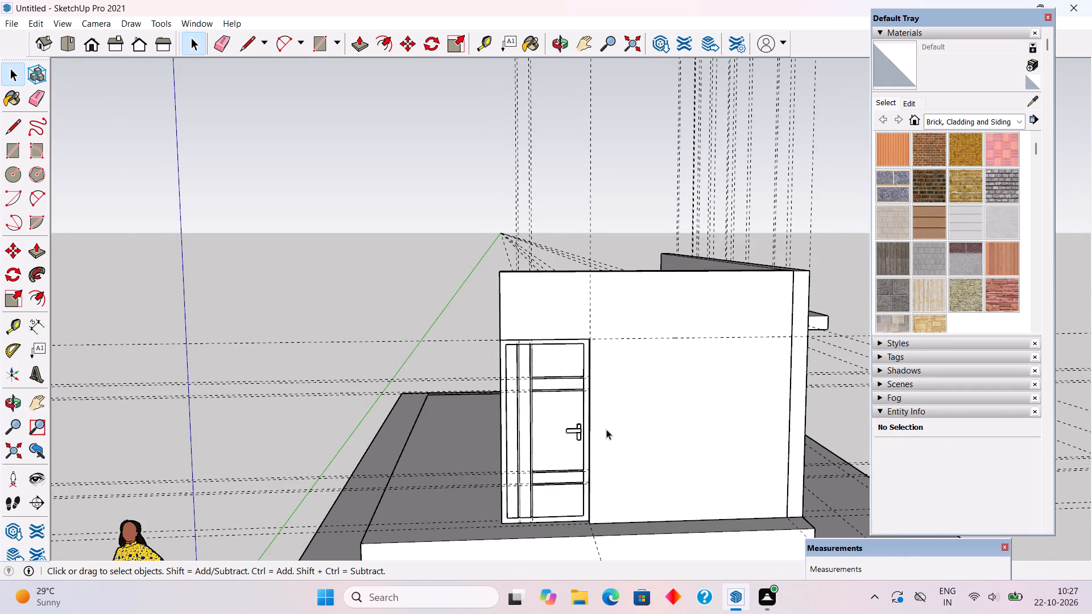
scroll(548, 382, down, 5)
middle_drag(676, 460, 354, 466)
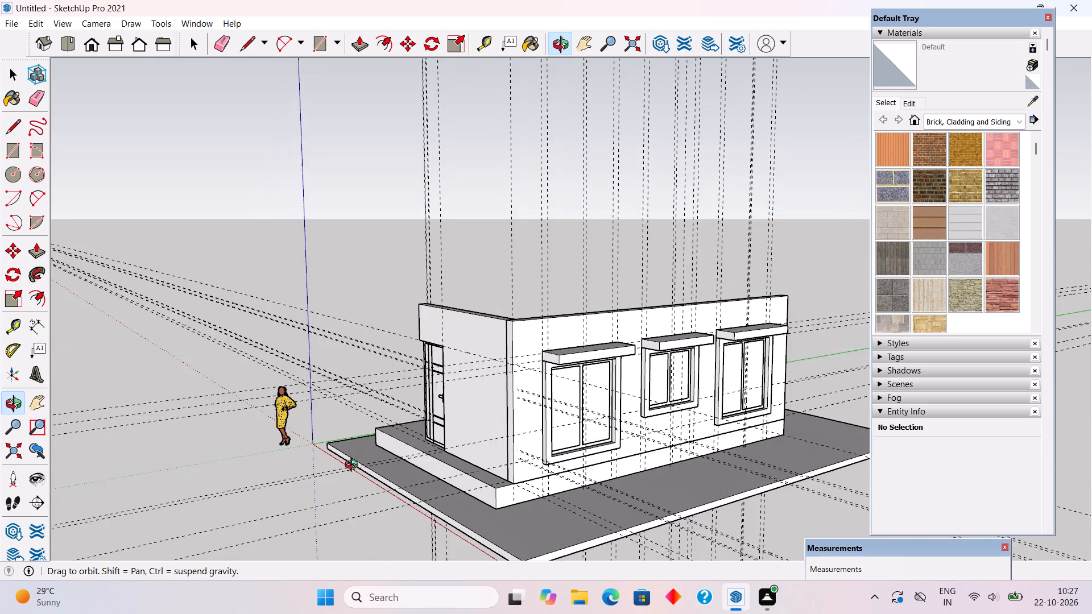
middle_drag(354, 466, 352, 467)
scroll(619, 504, up, 3)
middle_drag(585, 487, 522, 439)
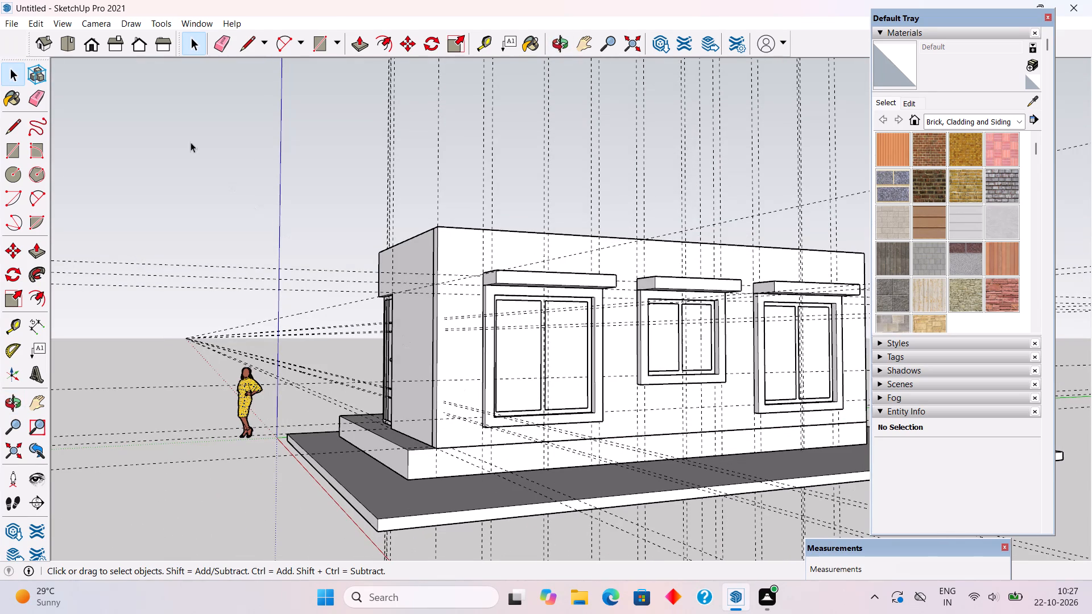
Delete all the construction guides from the model.
click(29, 21)
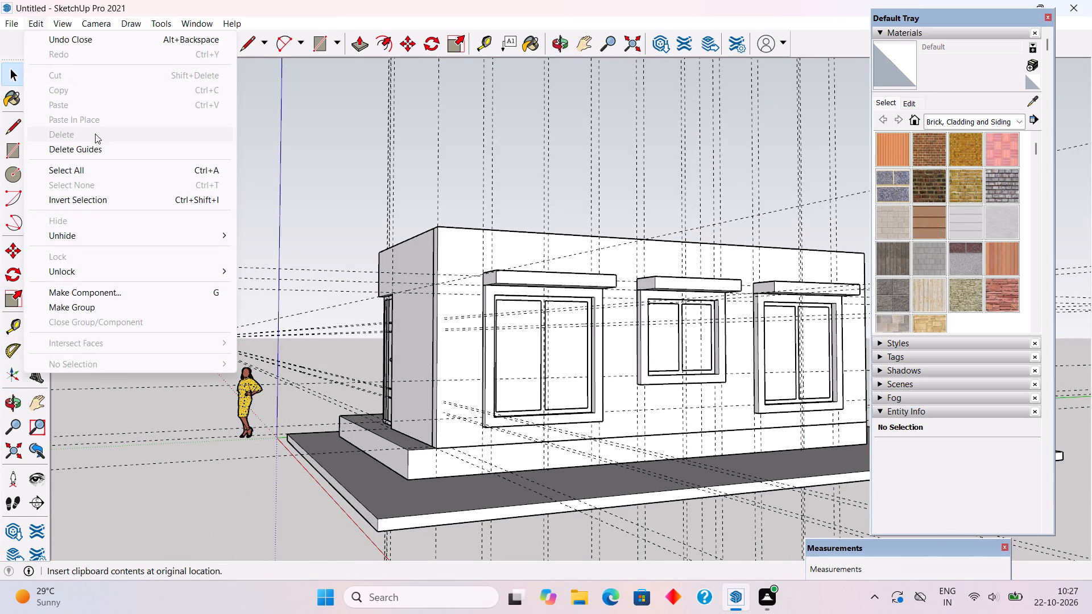
click(100, 147)
Select the whole building with its base slab and move it about 11' 7 5/8" along the green axis, away from the origin.
middle_drag(430, 247, 456, 287)
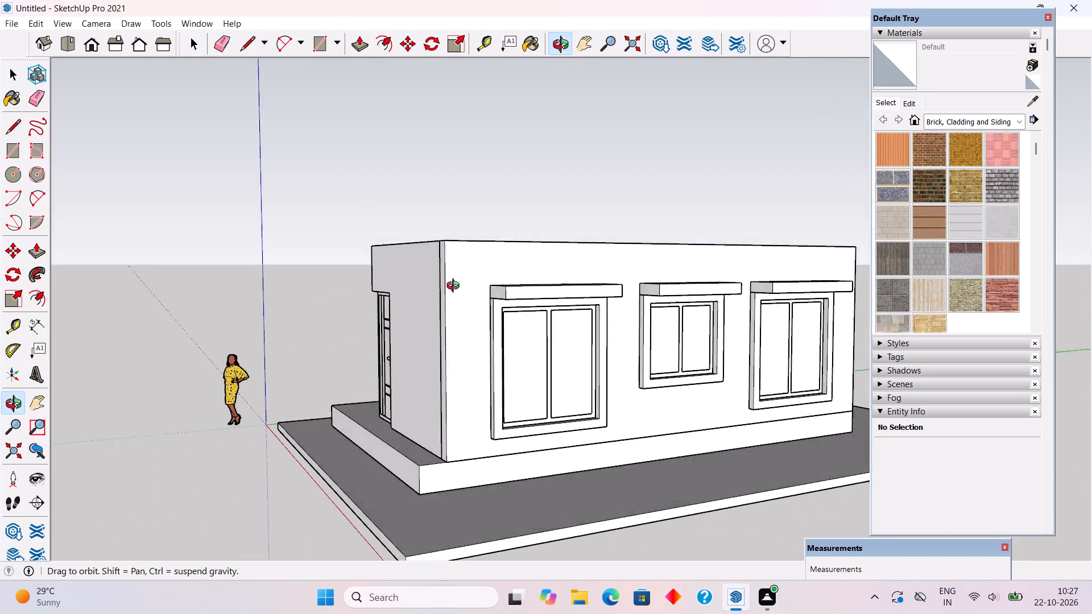
middle_drag(456, 287, 565, 296)
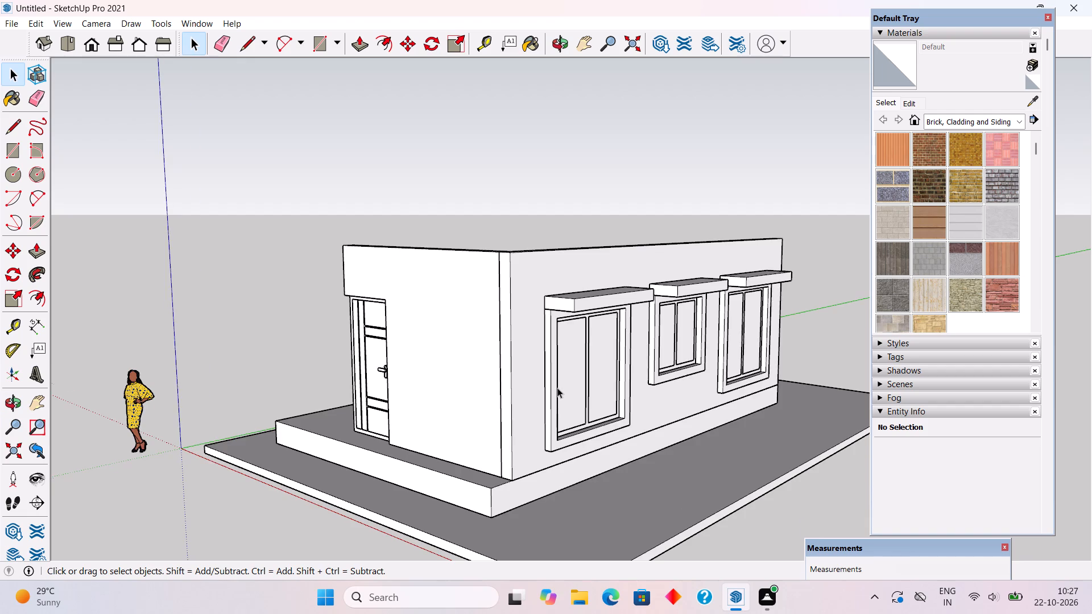
scroll(557, 388, down, 4)
scroll(493, 405, down, 3)
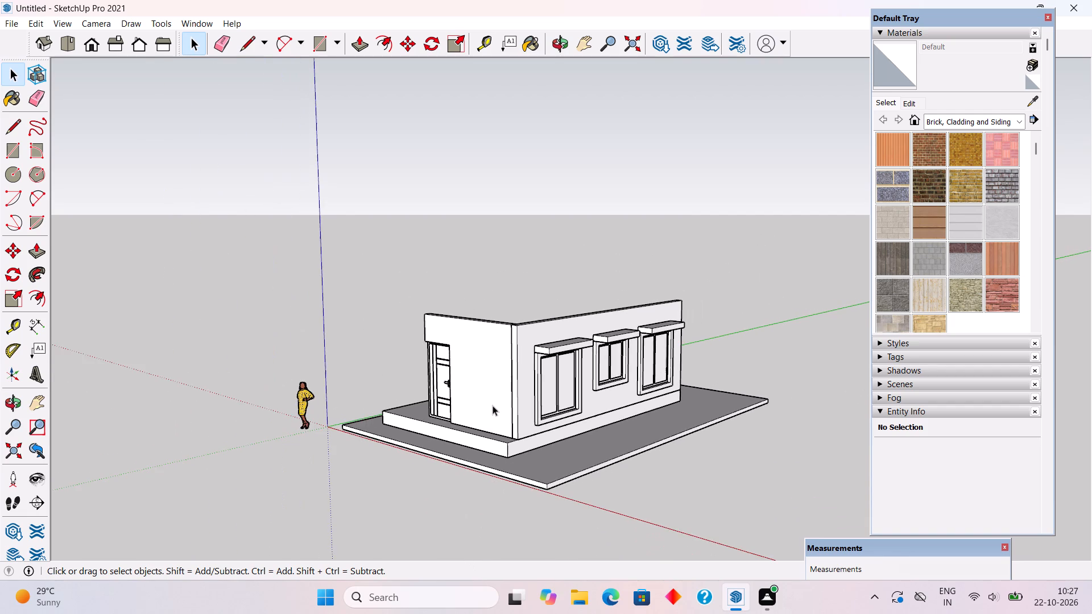
middle_drag(530, 455, 680, 488)
drag(409, 284, 552, 496)
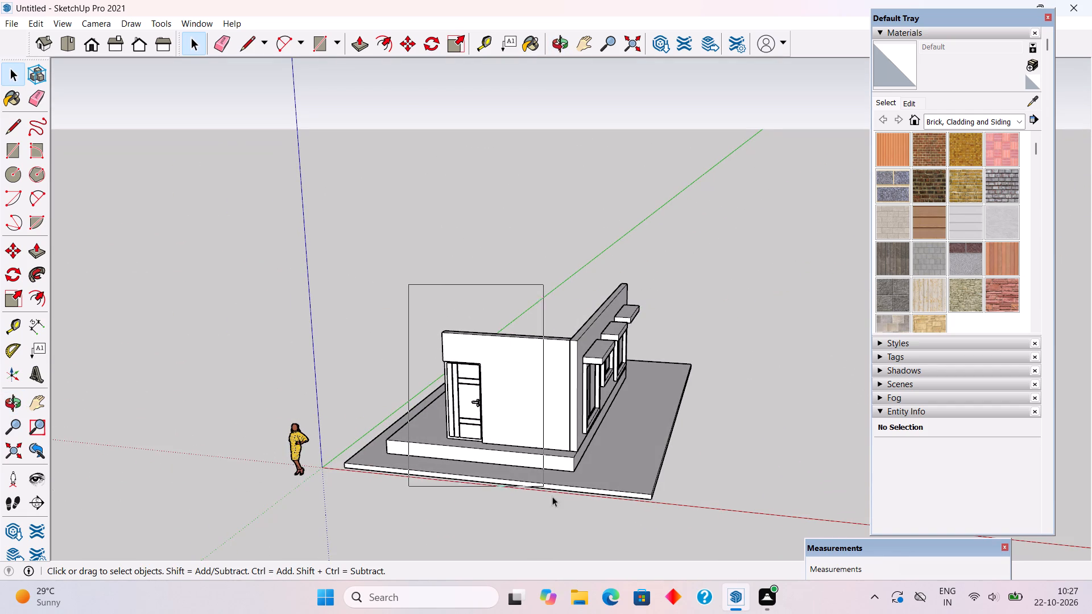
drag(552, 496, 610, 544)
drag(360, 226, 336, 332)
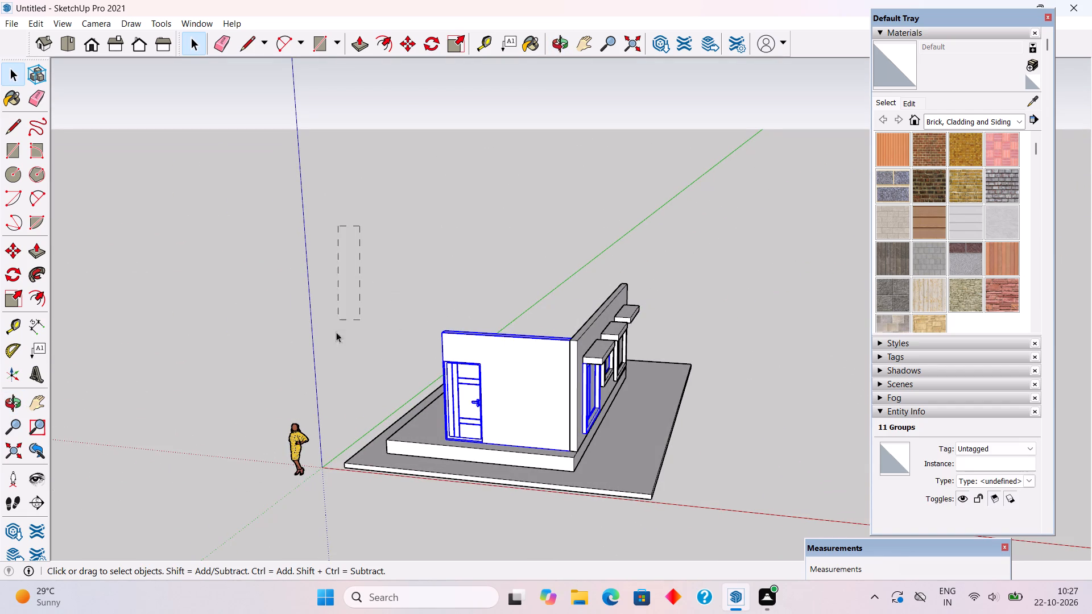
drag(336, 332, 362, 489)
drag(343, 156, 332, 180)
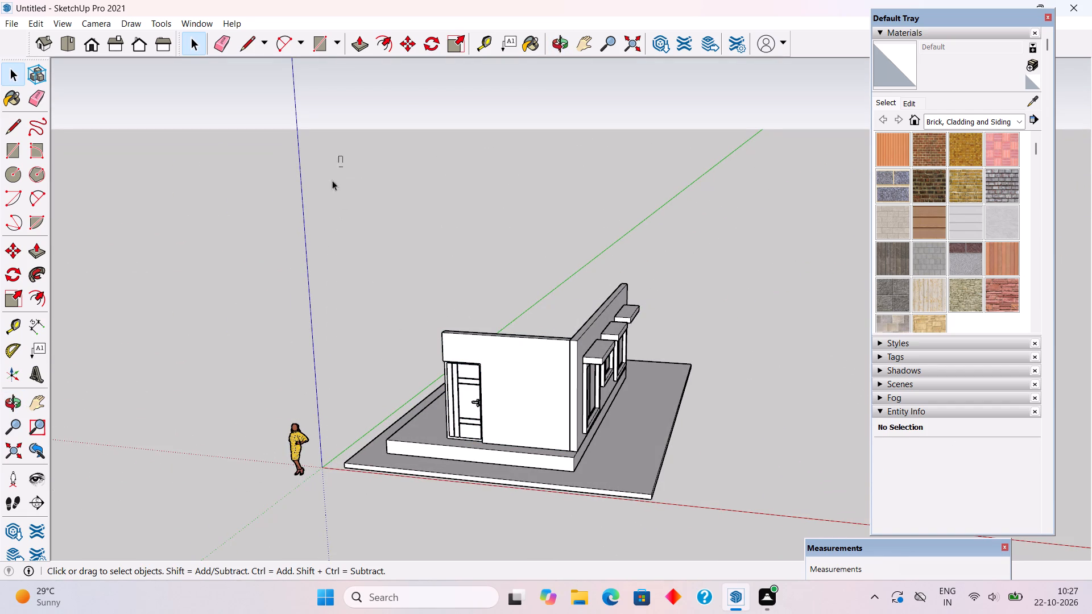
drag(332, 180, 676, 545)
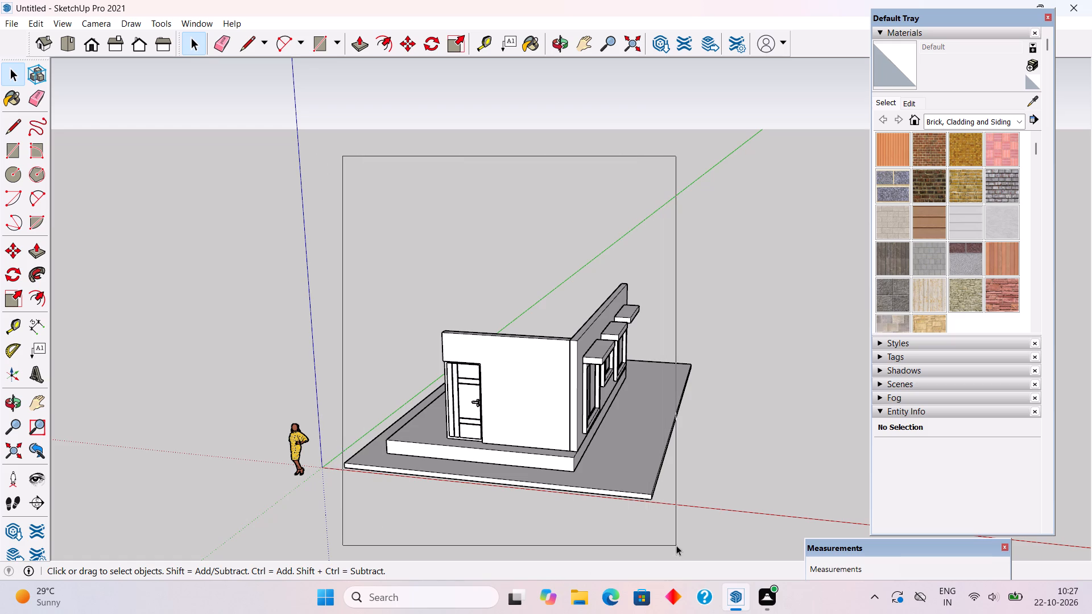
drag(676, 545, 714, 536)
middle_drag(702, 528, 299, 547)
scroll(266, 408, down, 4)
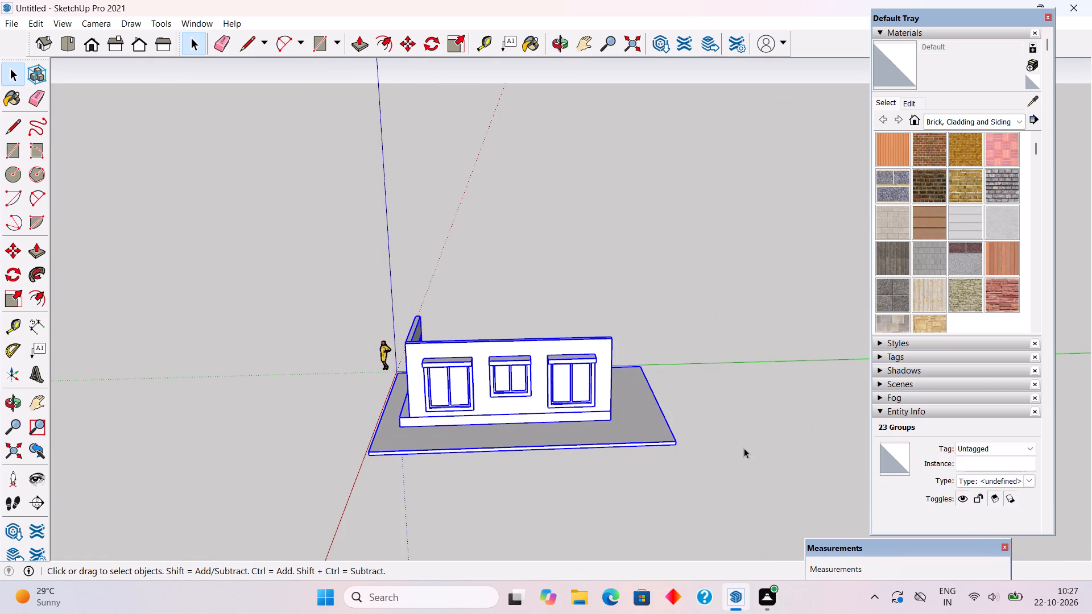
key(m)
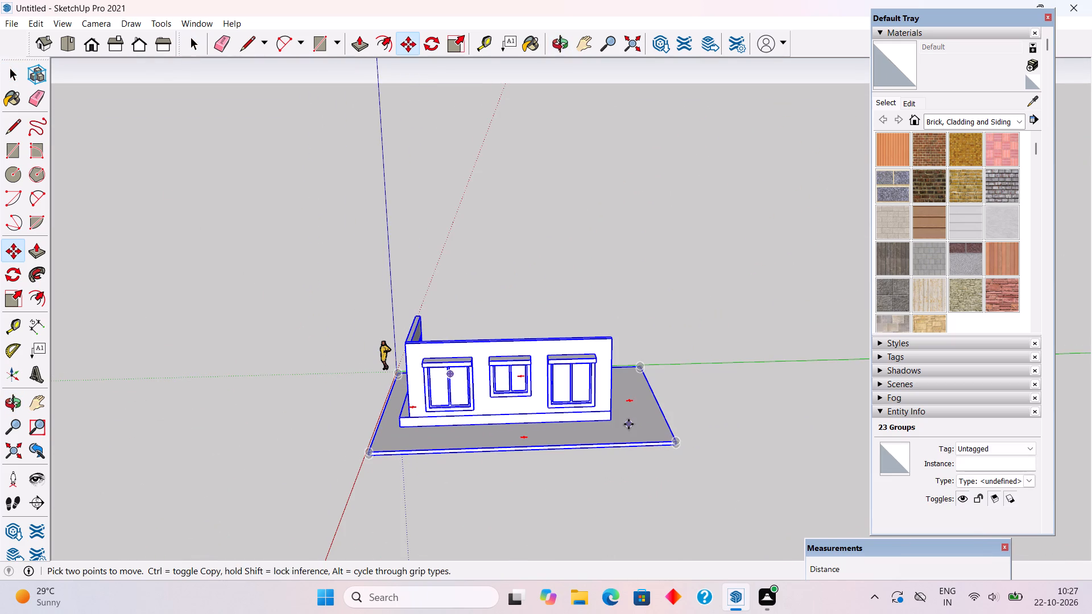
click(628, 424)
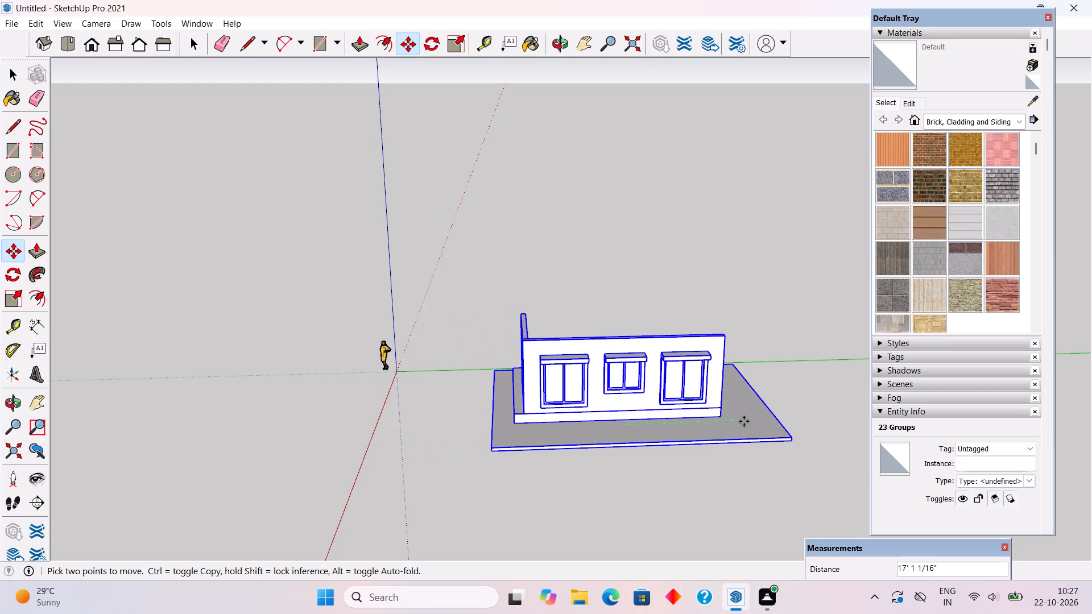
click(705, 426)
key(space)
click(611, 332)
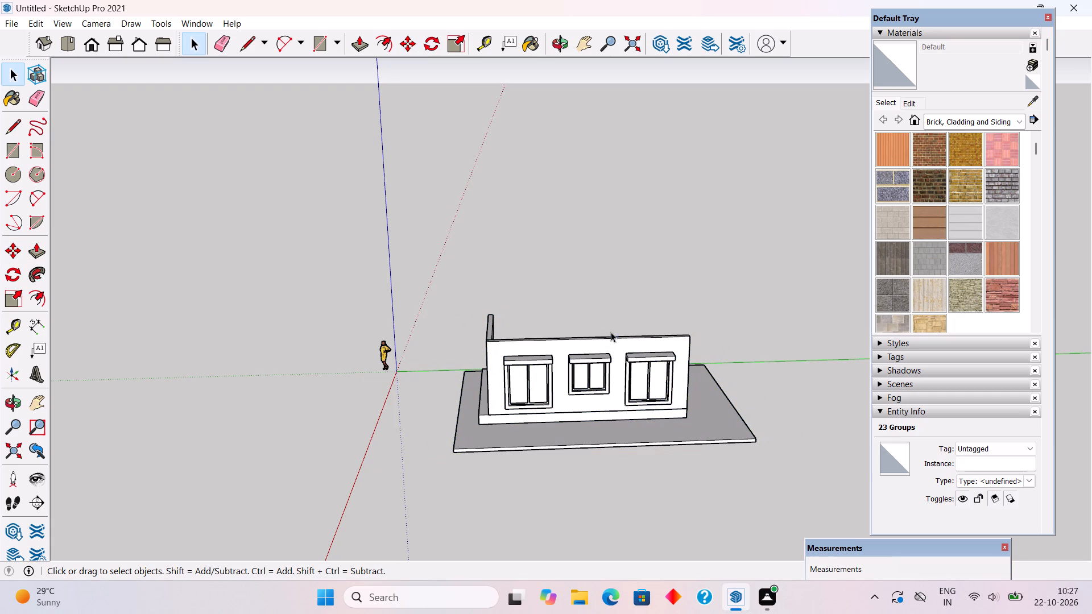
Select all the building's groups again and move them about 21' 3 11/16" along the red axis, away from the origin.
middle_drag(67, 579, 441, 565)
middle_drag(339, 500, 671, 508)
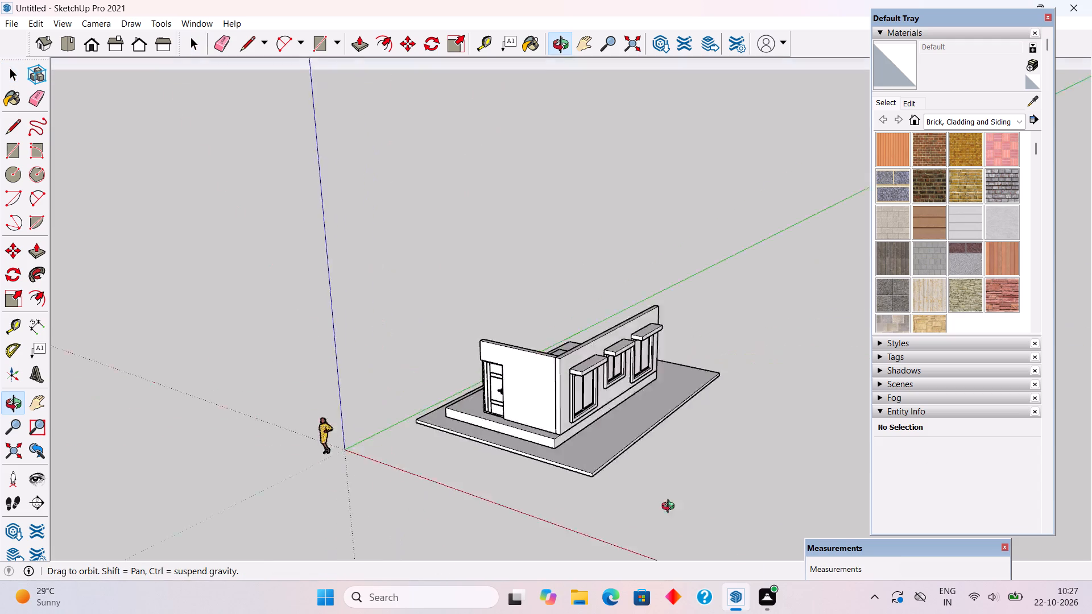
middle_drag(671, 508, 741, 504)
scroll(730, 501, up, 4)
middle_drag(450, 457, 560, 470)
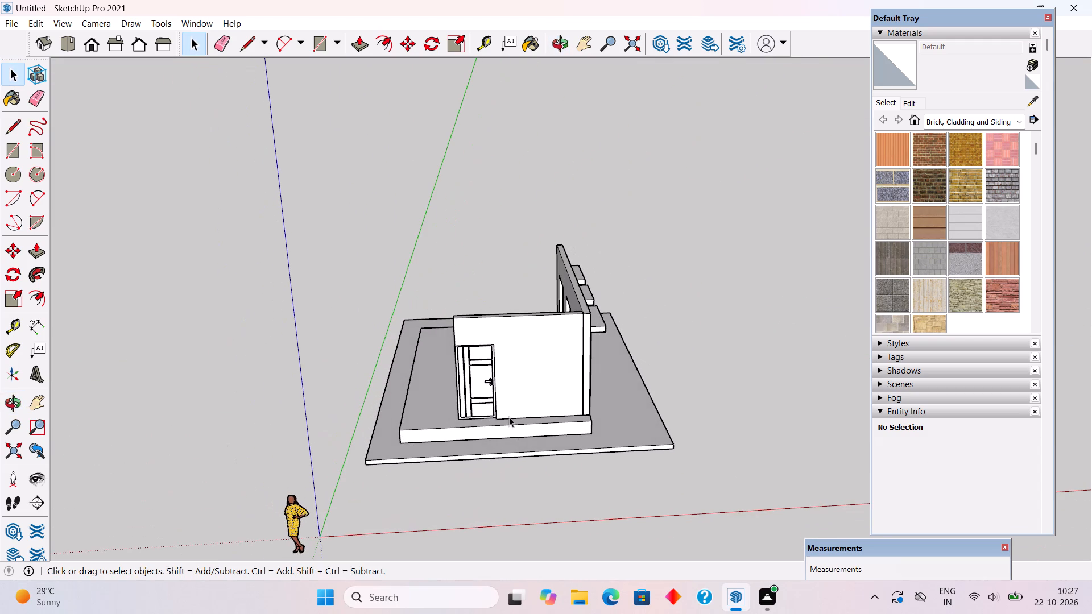
drag(348, 254, 727, 500)
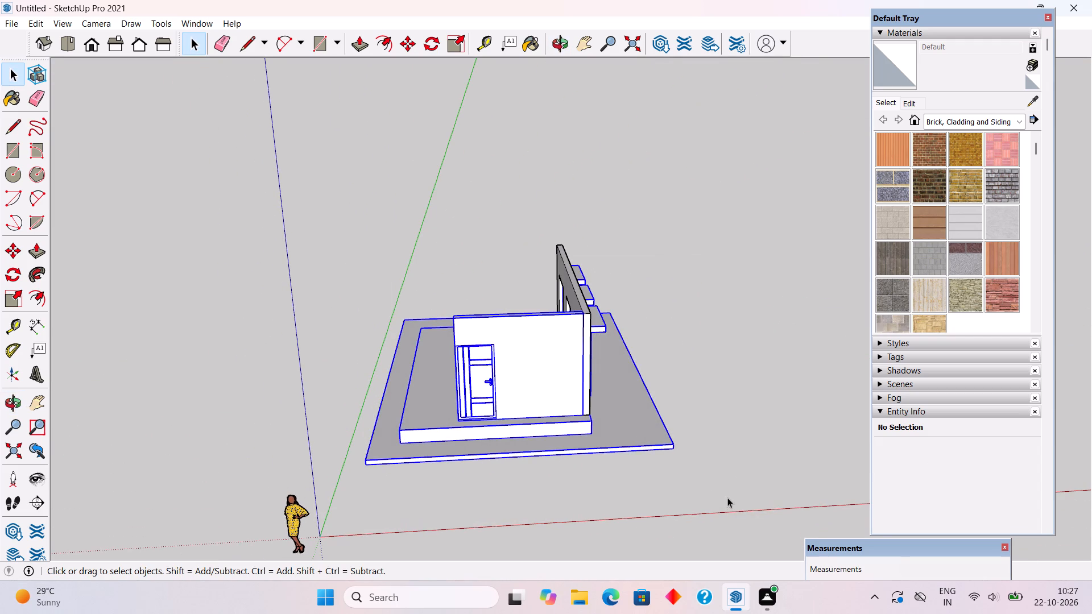
drag(336, 205, 718, 495)
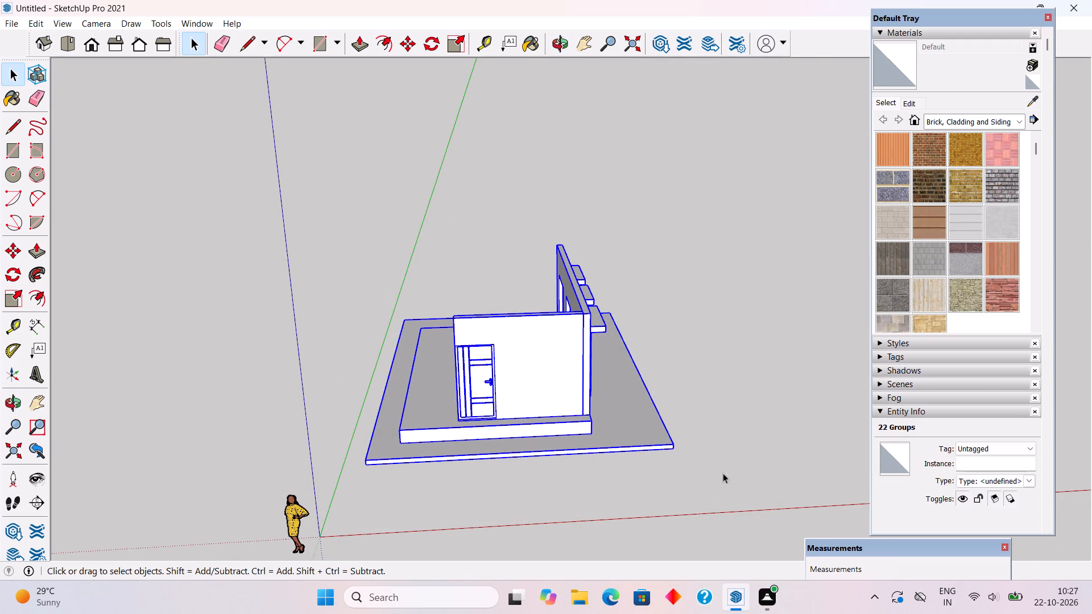
key(m)
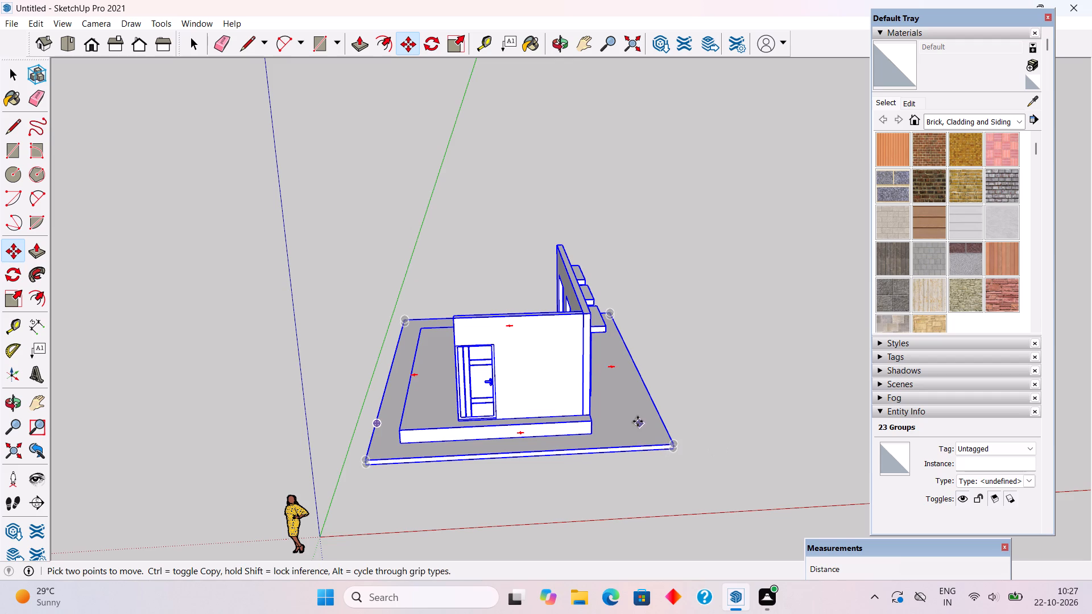
click(638, 421)
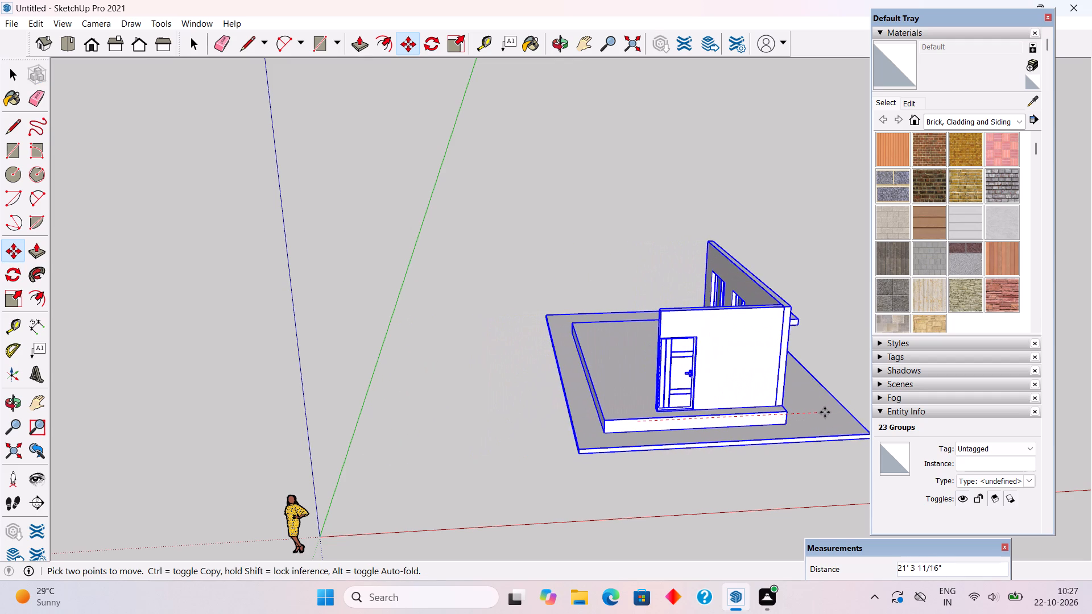
click(825, 412)
key(space)
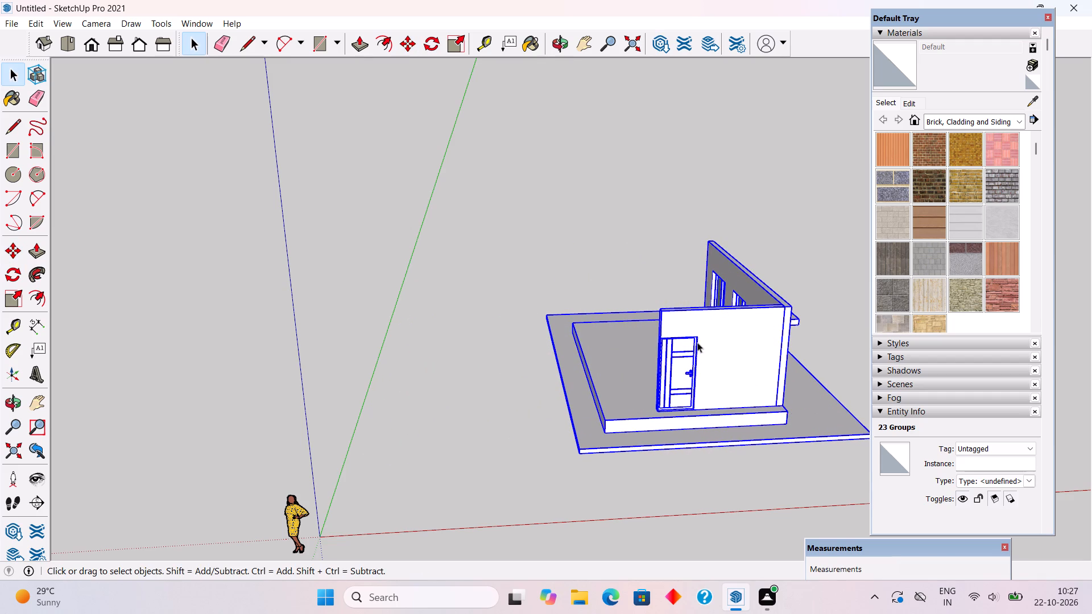
click(630, 273)
Open the base slab group and extend its door-side edge face outward by 10'.
scroll(713, 456, down, 2)
middle_drag(718, 463, 566, 464)
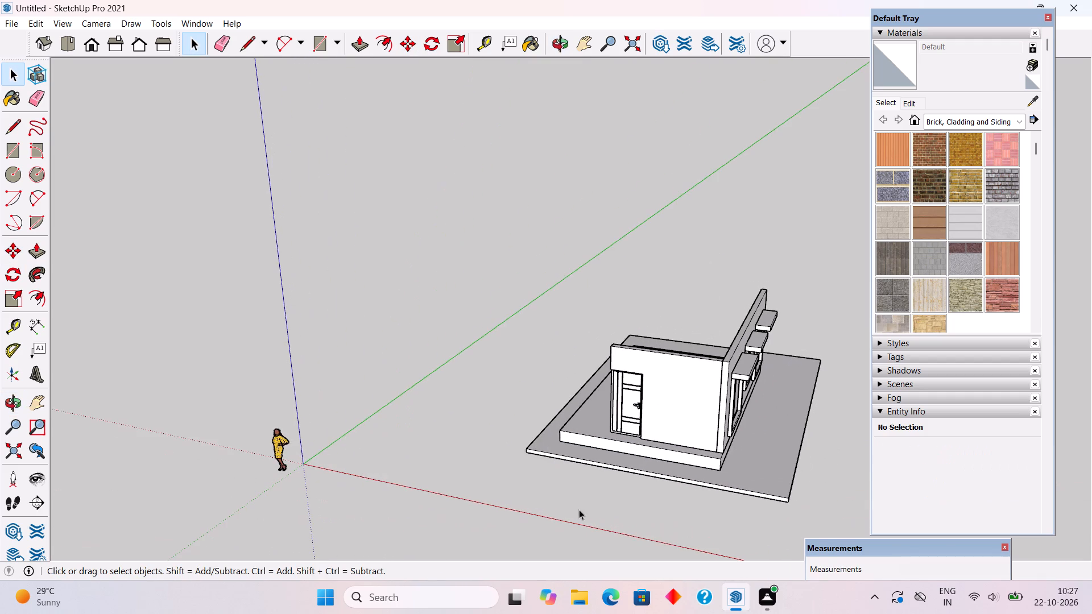
scroll(808, 485, up, 2)
middle_drag(447, 388, 652, 513)
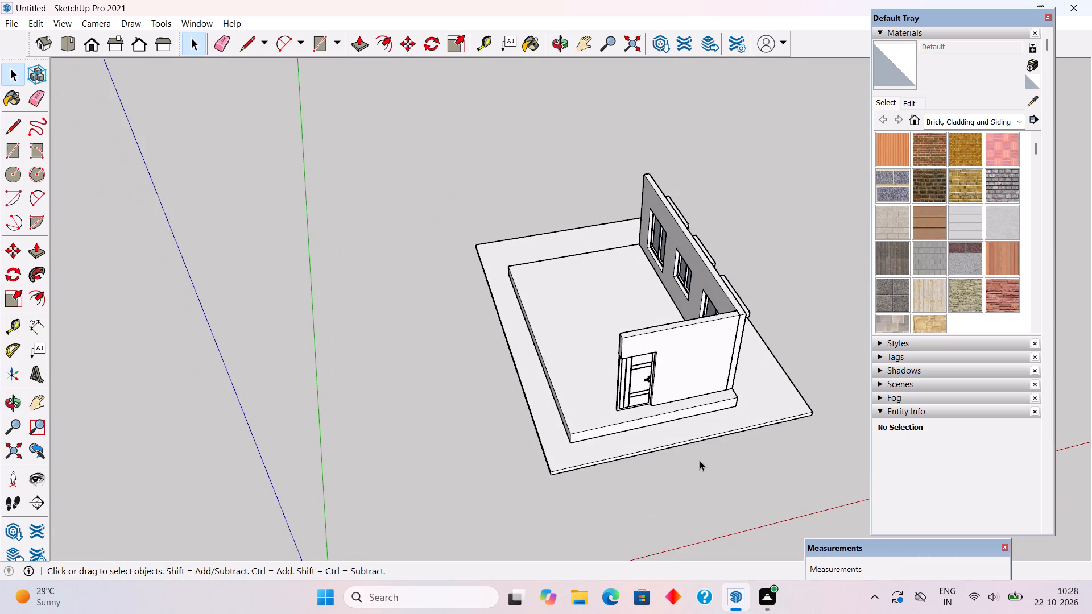
scroll(700, 460, up, 9)
scroll(680, 420, up, 4)
triple_click(680, 418)
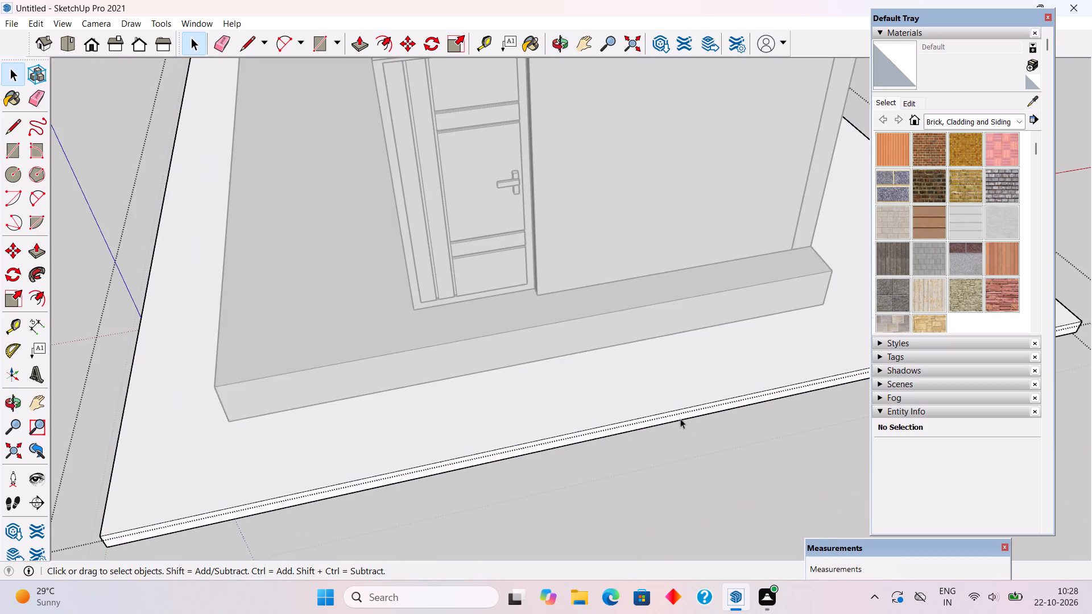
key(p)
click(680, 411)
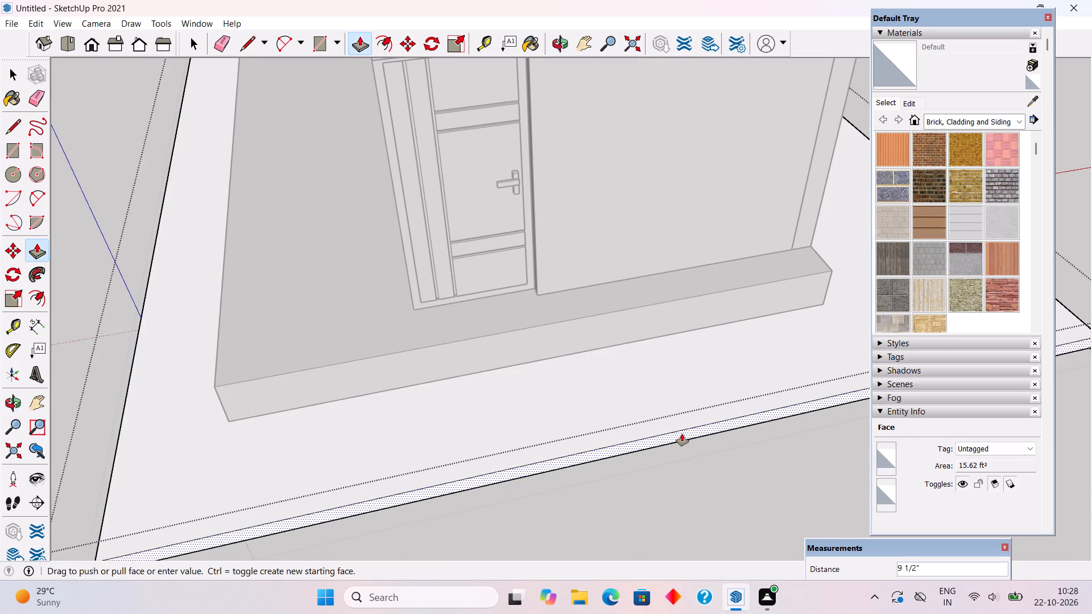
text(10')
key(Return)
scroll(718, 519, down, 5)
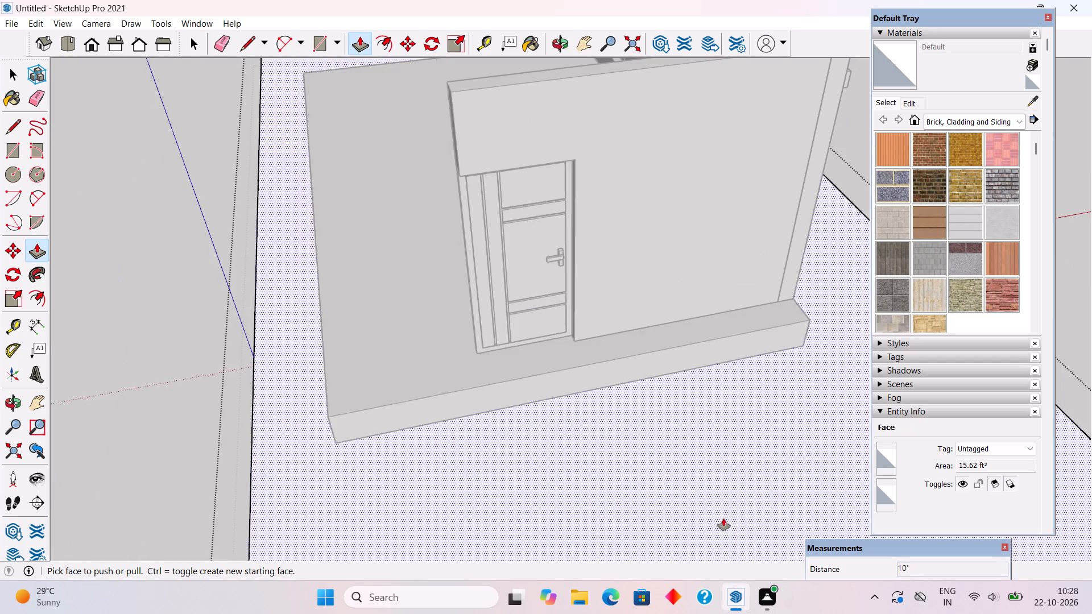
scroll(723, 518, down, 4)
key(space)
Open the plinth group and push its door-side face back about 1' 5 3/4" to the door wall.
scroll(731, 496, down, 5)
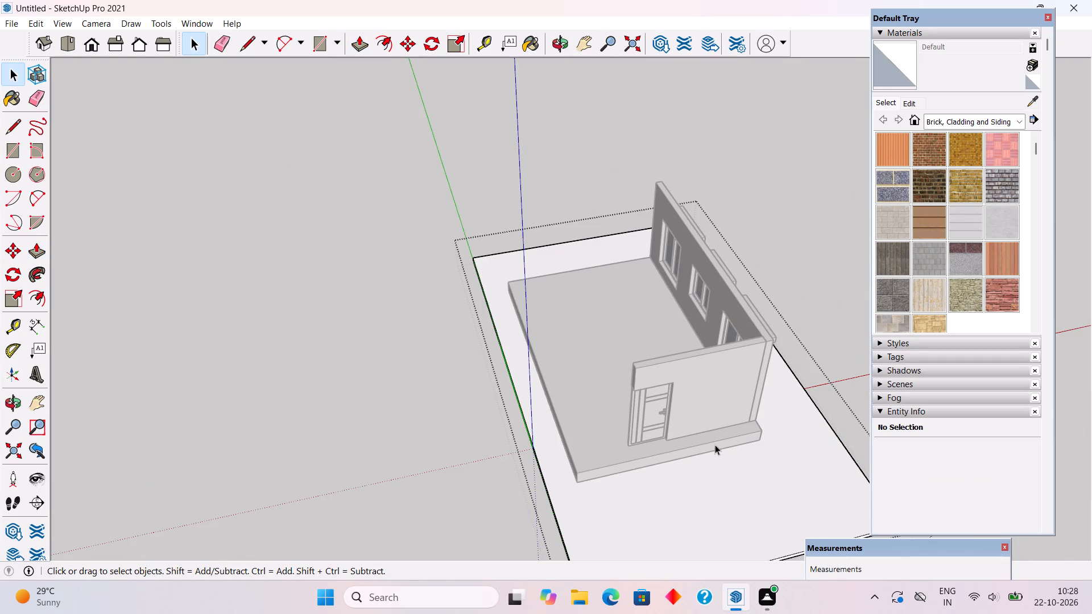
triple_click(715, 445)
key(p)
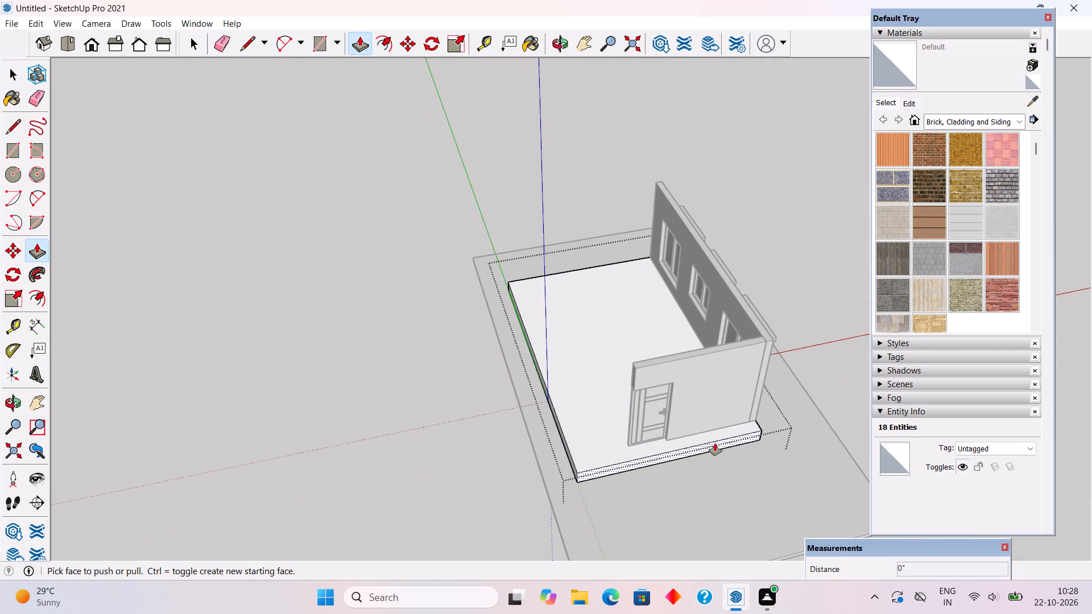
click(715, 443)
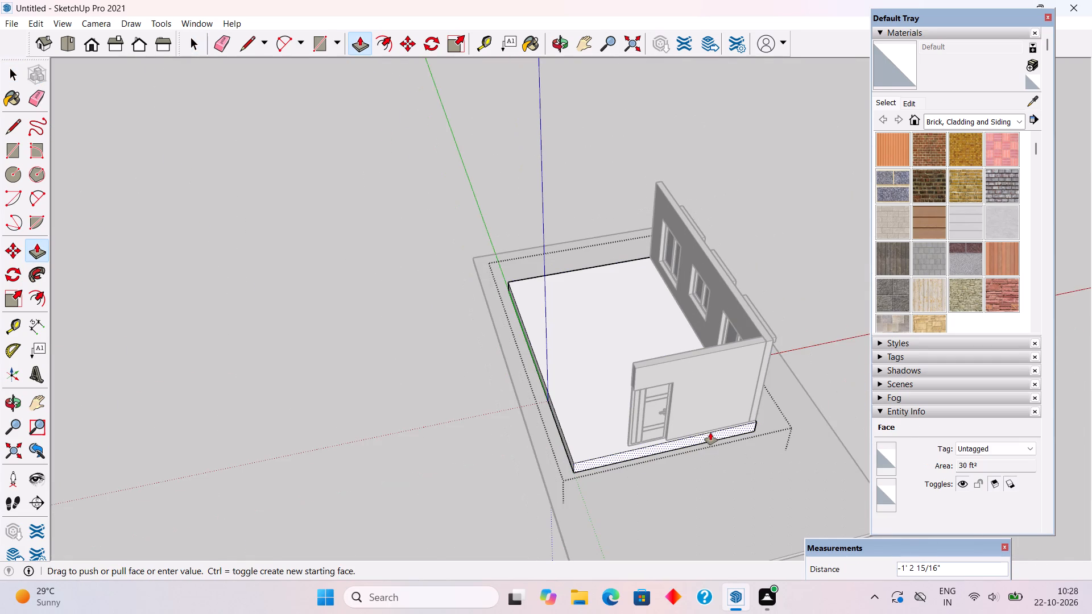
click(713, 426)
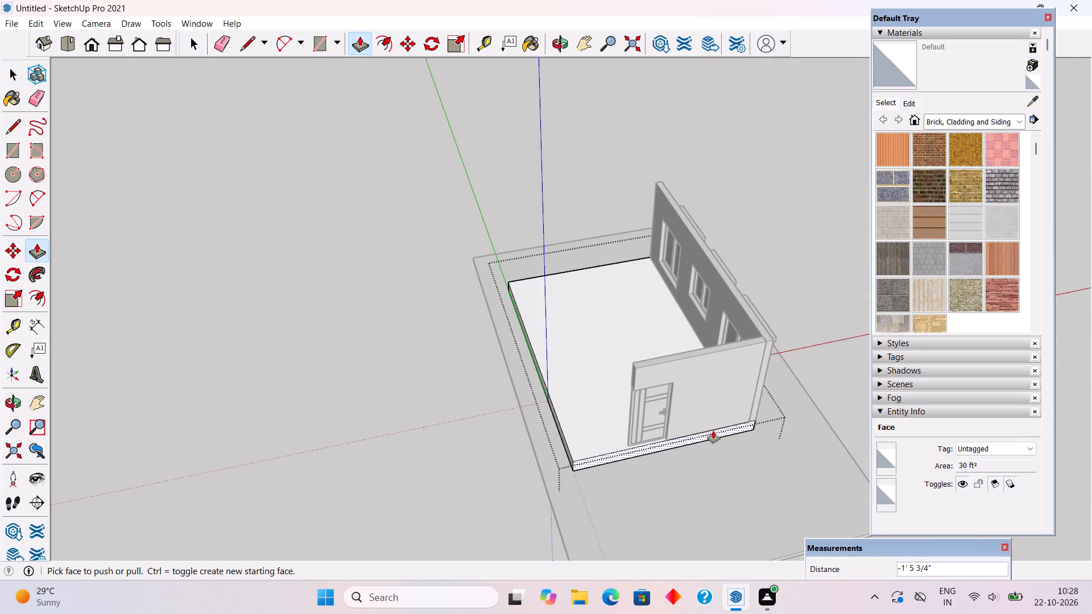
Pull the plinth's door-side face outward by 6' and close the group.
click(713, 431)
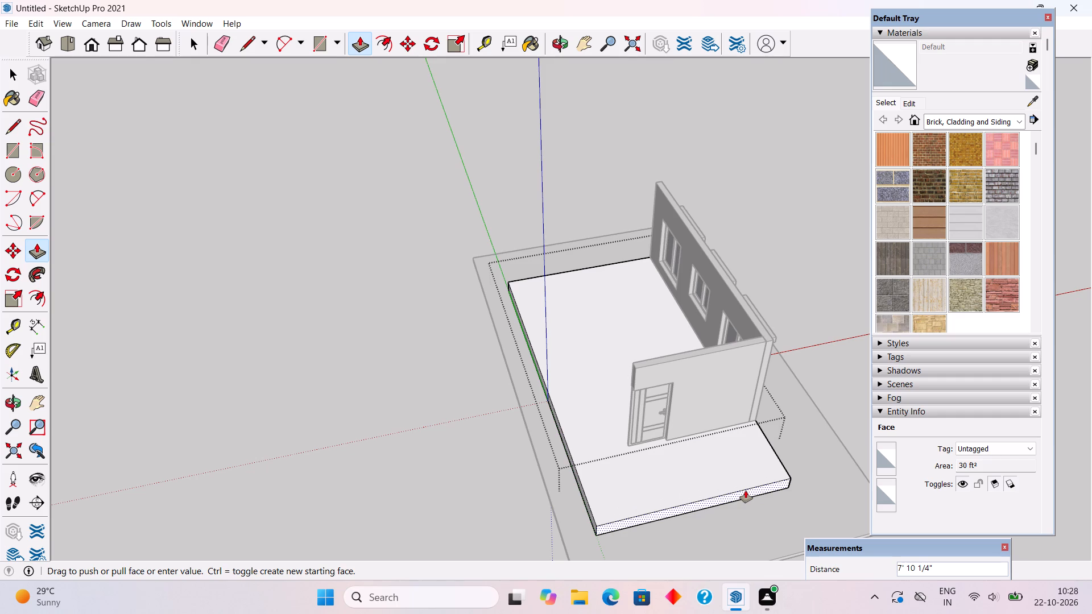
text(6')
key(Return)
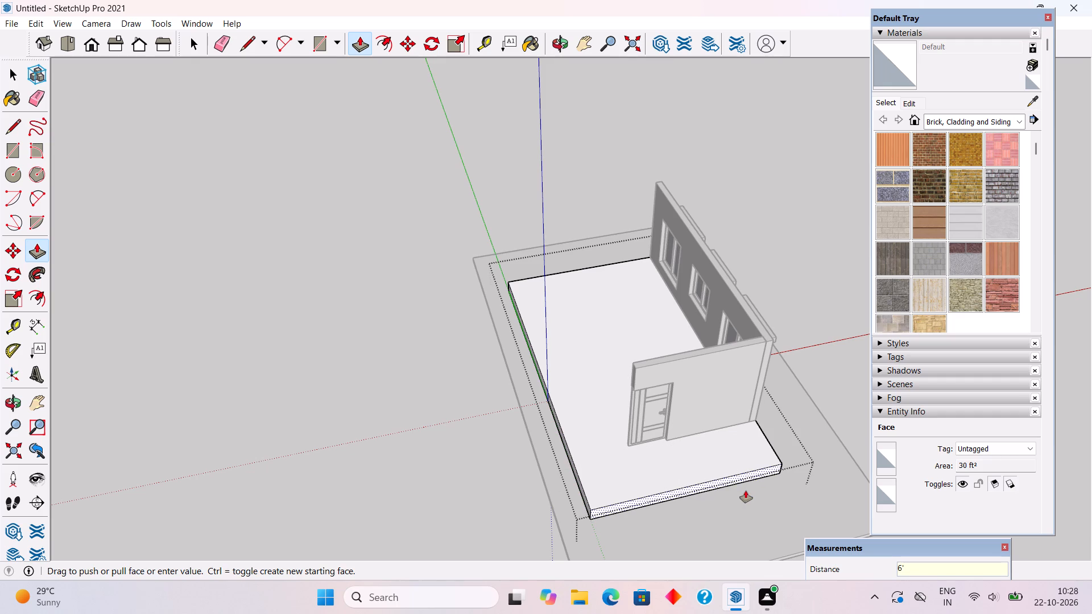
key(space)
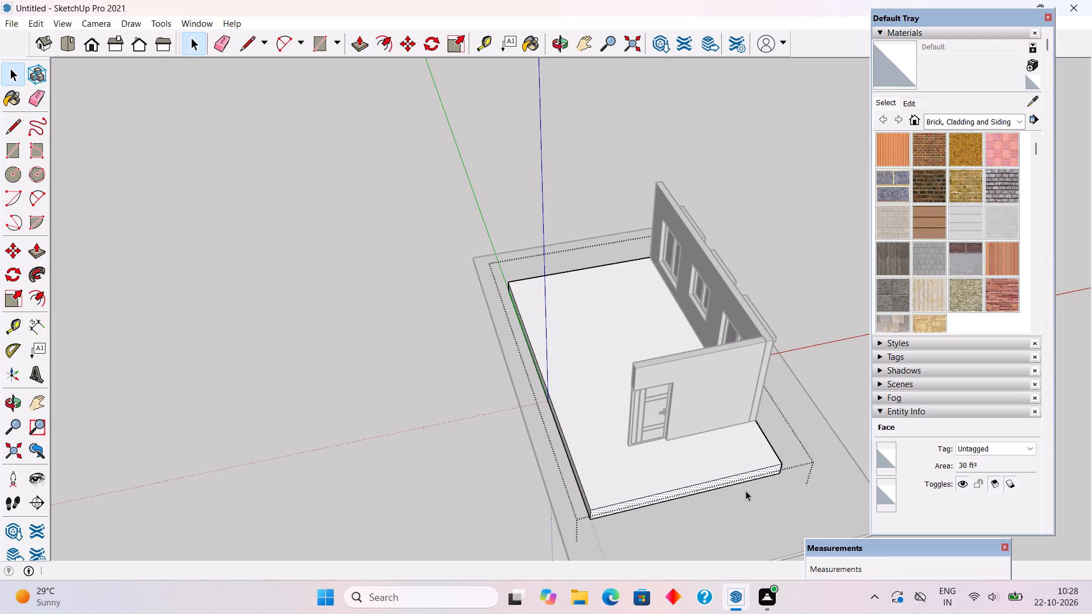
click(803, 395)
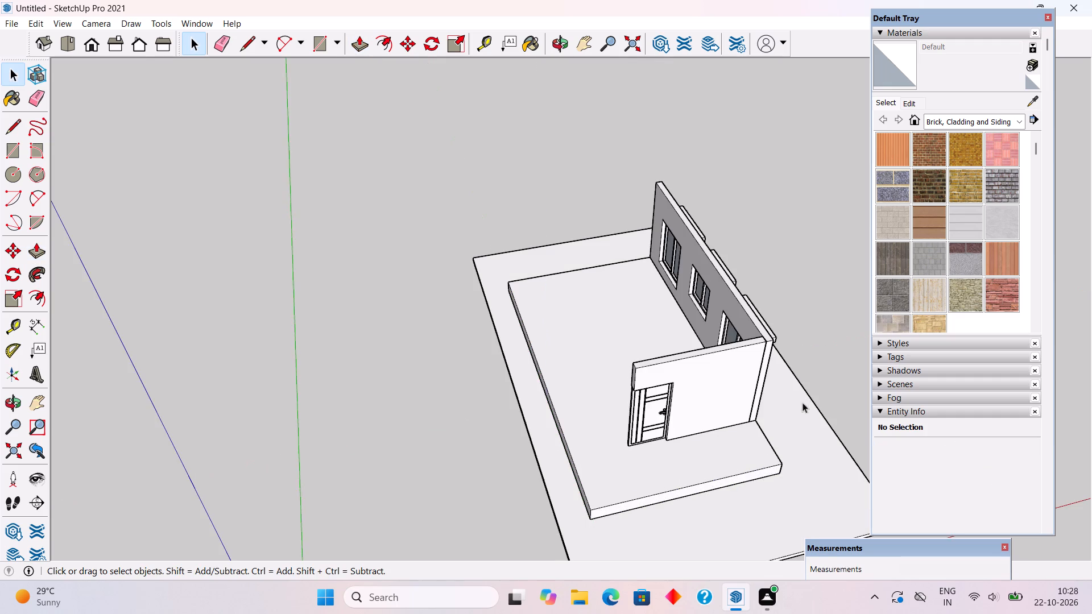
Examine the extended plinth in front of the door and the door's lower corner up close.
middle_drag(781, 450, 726, 409)
scroll(669, 459, up, 3)
scroll(618, 472, up, 2)
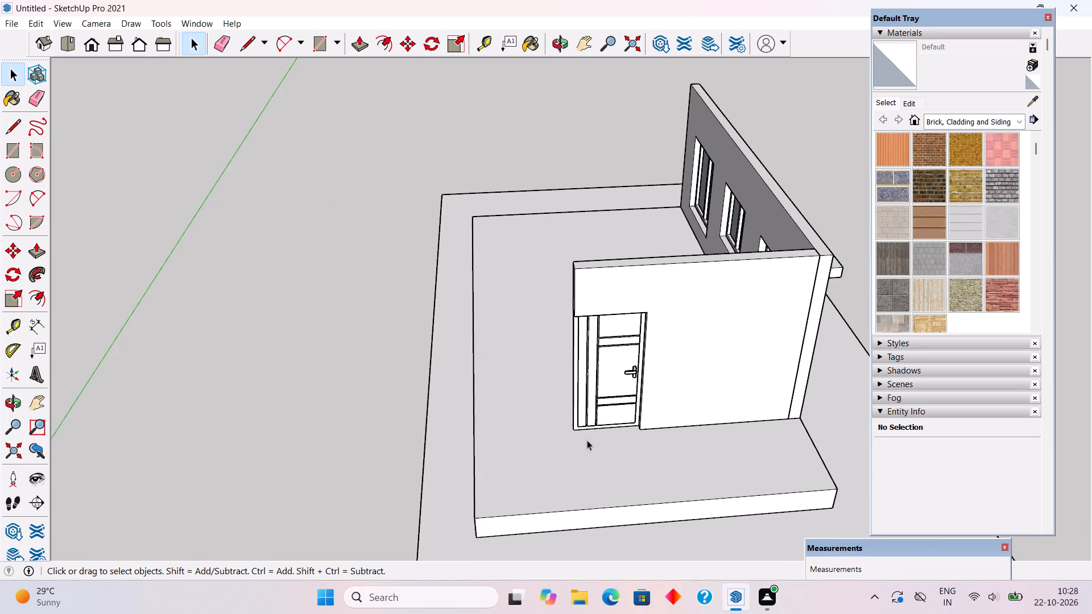
middle_drag(587, 440, 806, 464)
middle_drag(607, 454, 635, 468)
scroll(636, 467, up, 7)
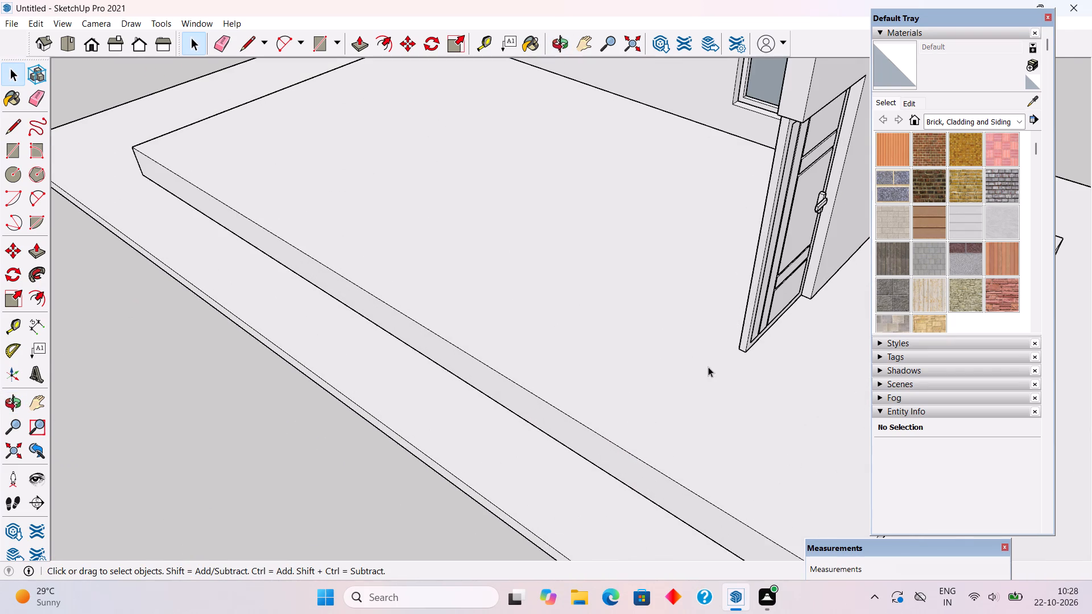
scroll(713, 364, up, 7)
scroll(498, 297, down, 4)
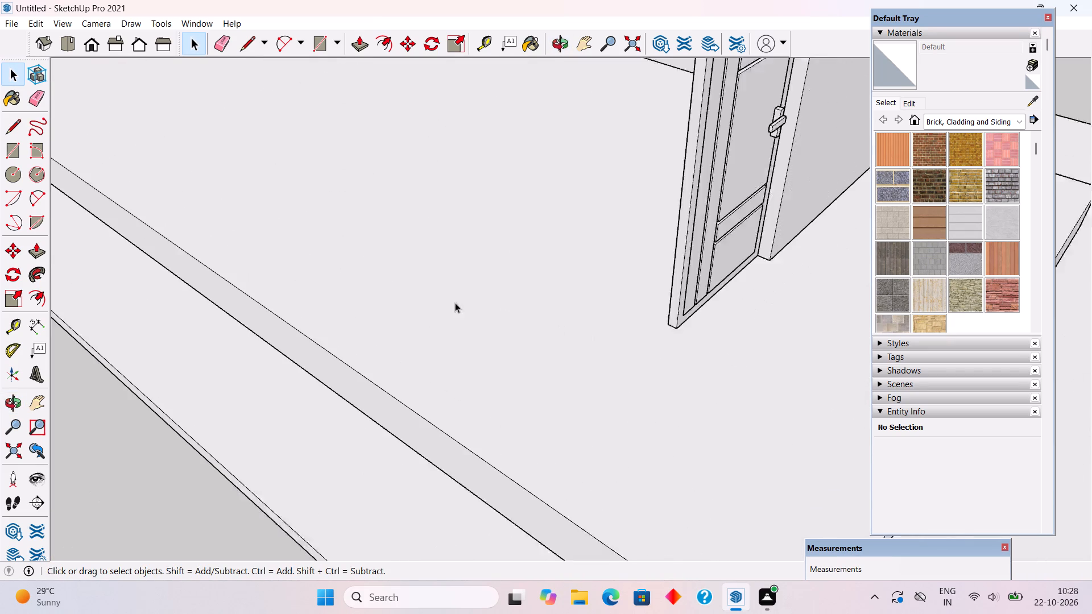
scroll(455, 302, down, 2)
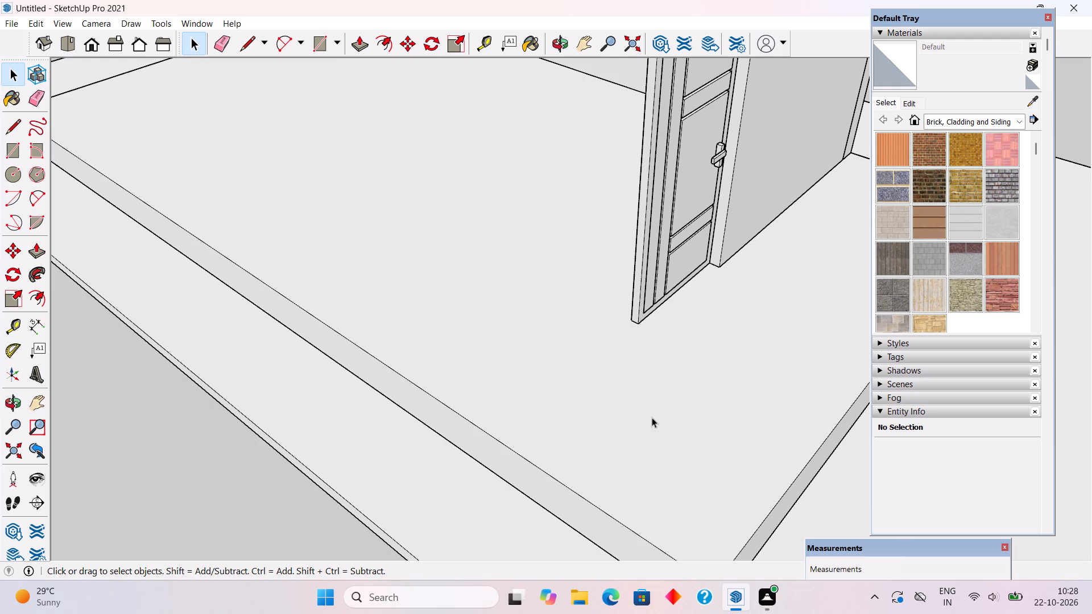
Place a guide line along the short bottom edge at the end of the door frame, crossing the plinth.
scroll(669, 378, up, 5)
scroll(634, 321, up, 8)
scroll(613, 276, up, 6)
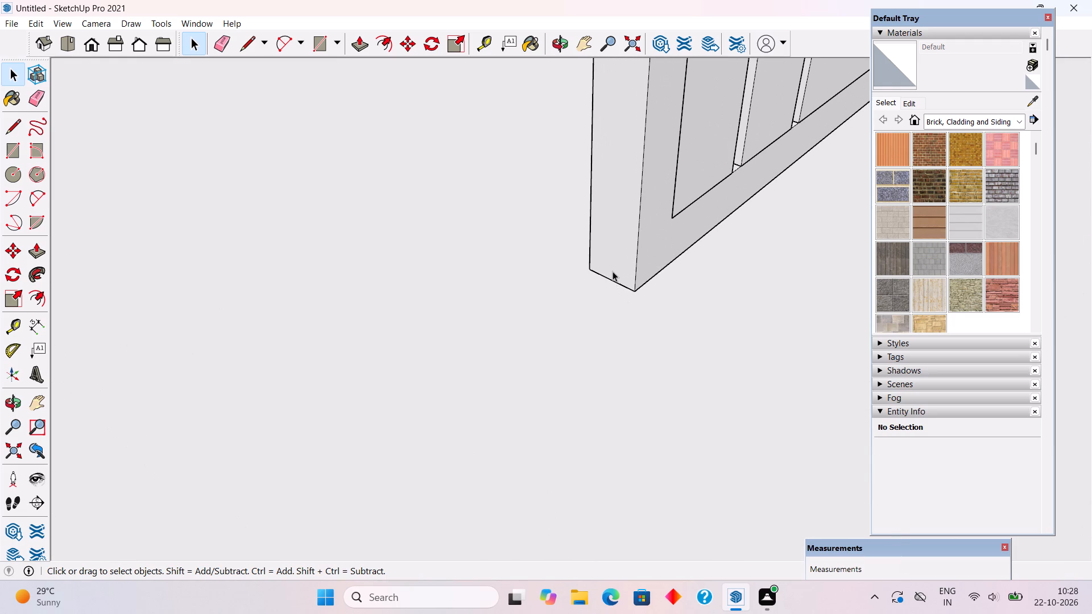
key(t)
double_click(610, 284)
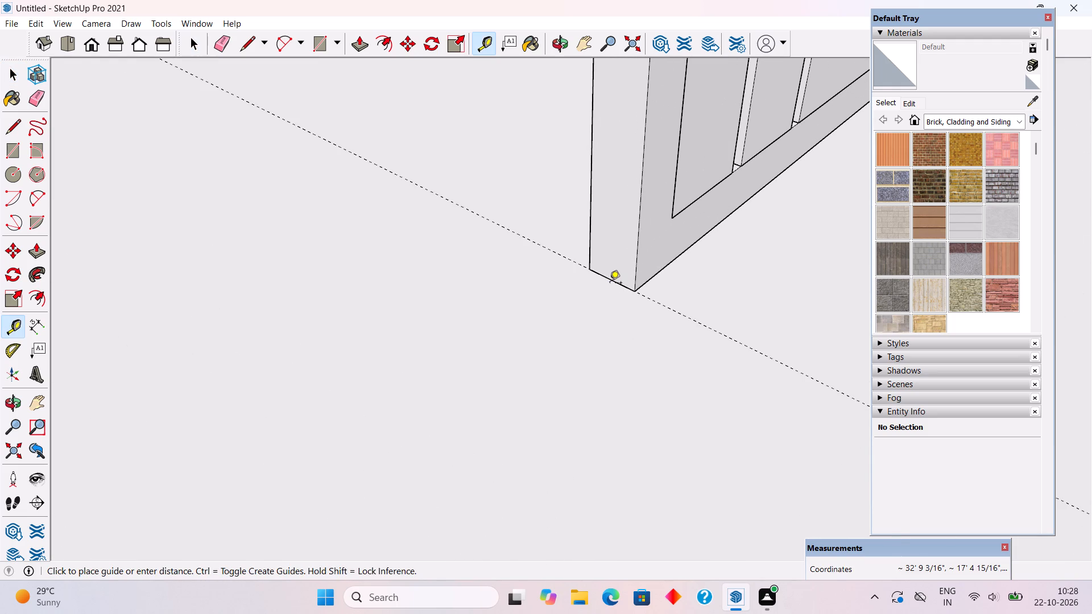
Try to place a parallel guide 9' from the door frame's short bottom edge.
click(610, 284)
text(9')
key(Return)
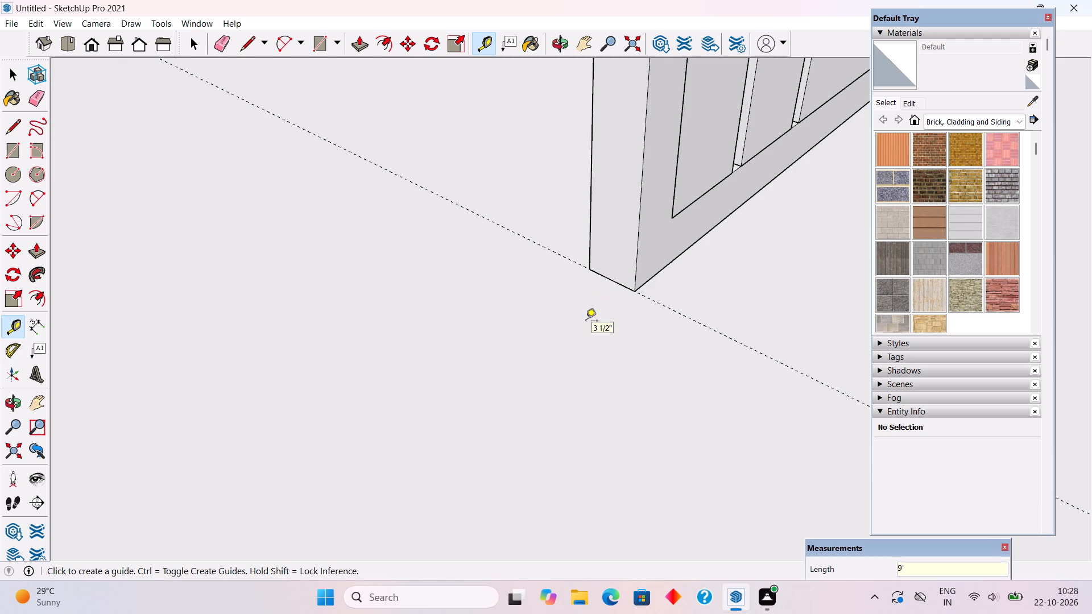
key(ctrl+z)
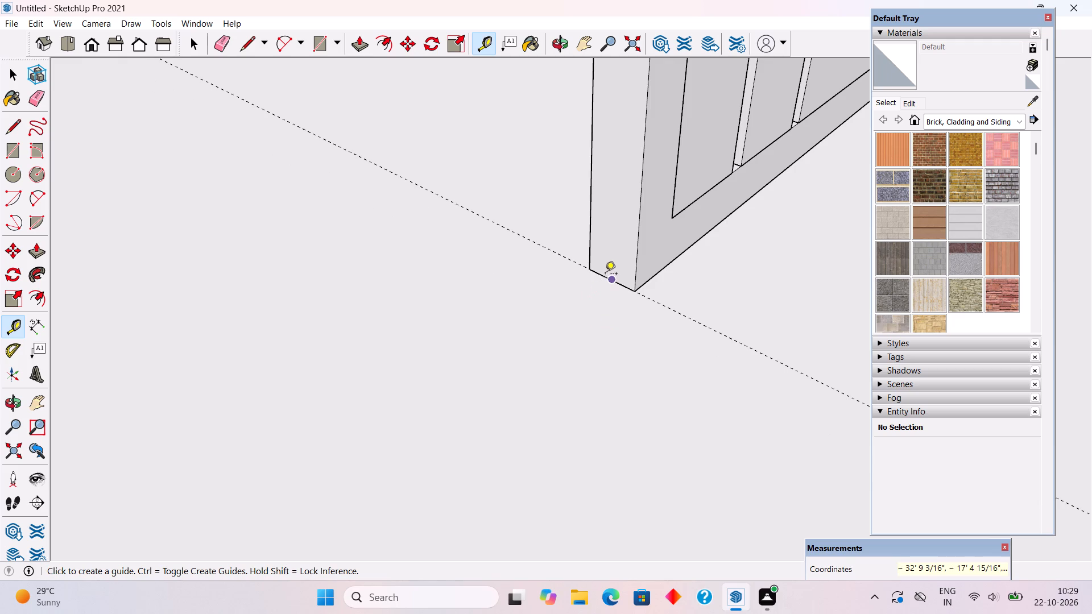
Place a parallel guide 9" outward from the door frame's short bottom edge, on the side away from the door.
click(600, 275)
text(9")
key(Return)
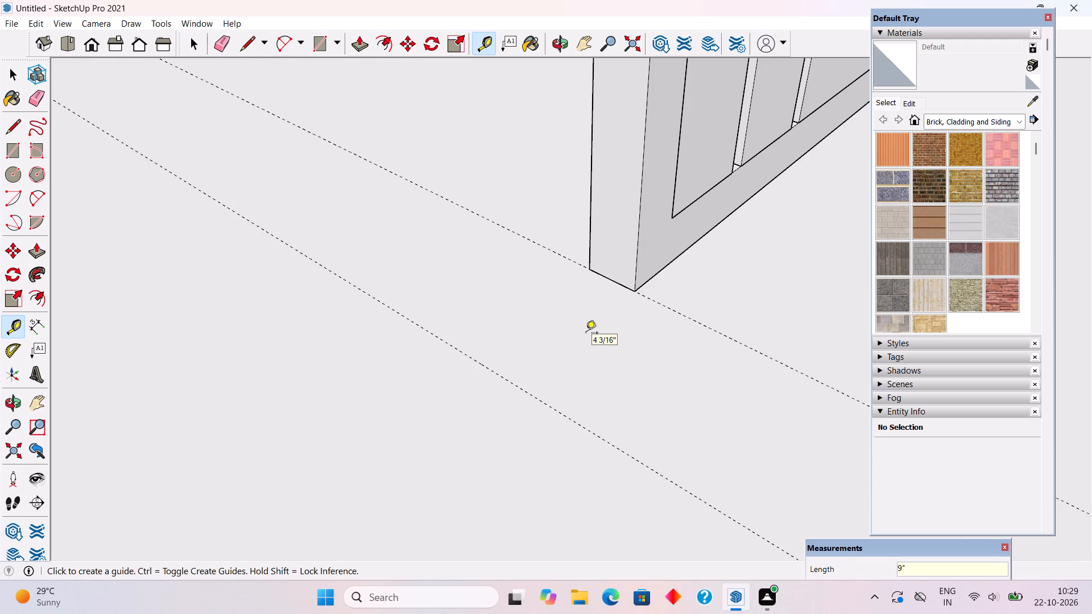
key(space)
Draw a 9" by 6' 7 1/2" rectangle between the guides, from the door frame's bottom corner to the plinth's front edge.
key(r)
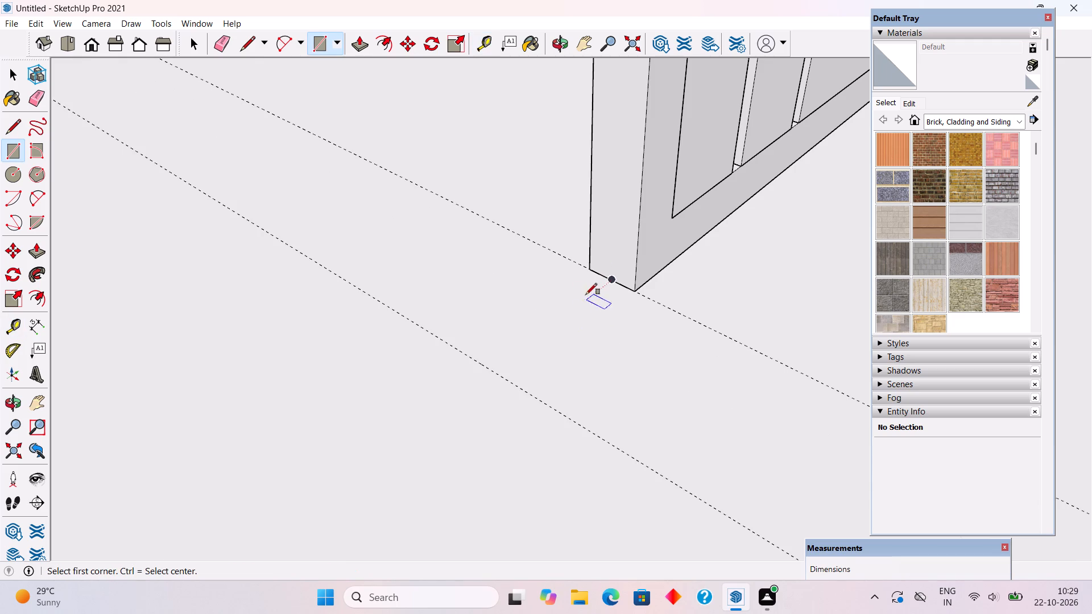
click(592, 274)
scroll(588, 281, down, 5)
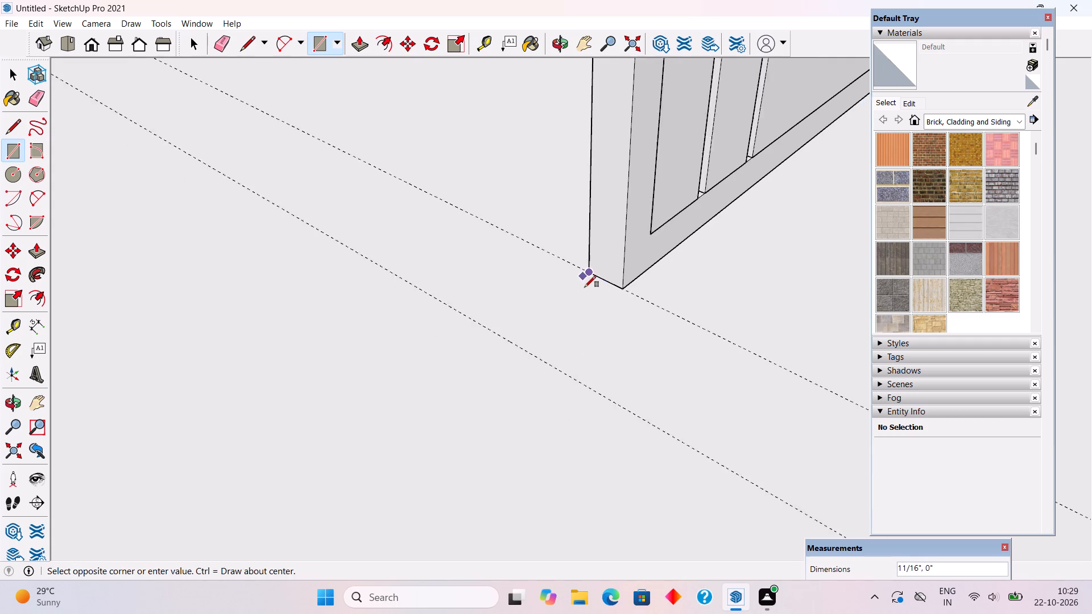
scroll(583, 289, down, 17)
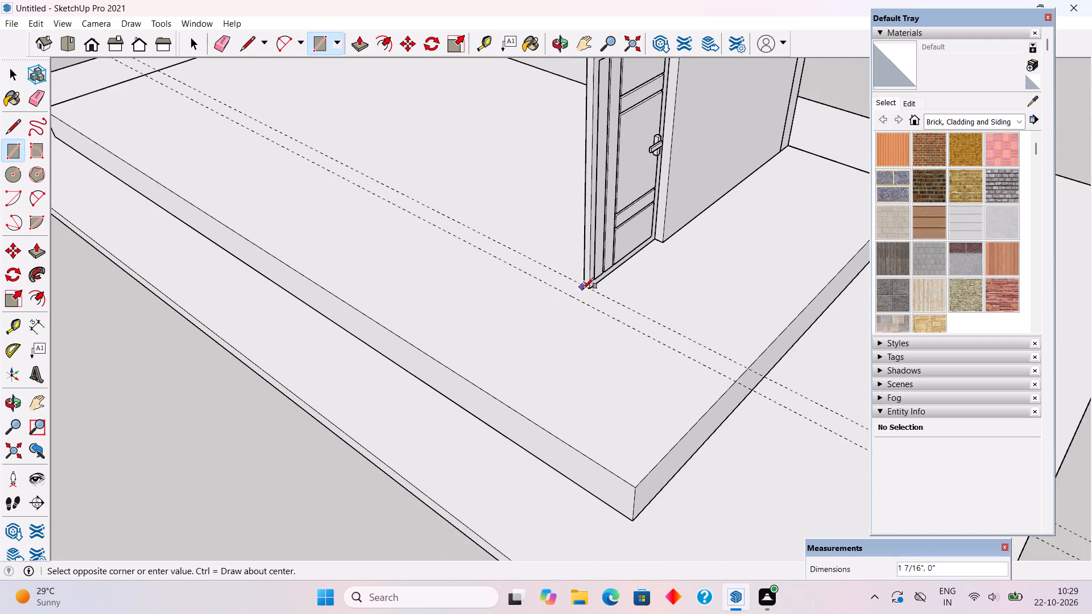
click(733, 381)
Extrude the 9" wide rectangle up about 11' 6" to the top of the door wall.
key(p)
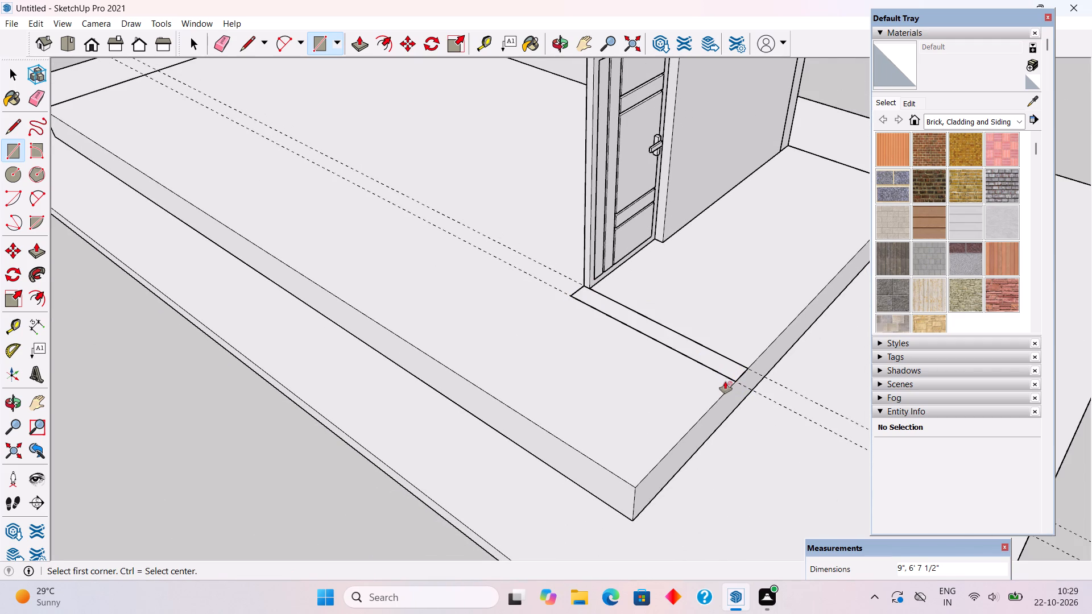
click(721, 371)
scroll(702, 360, down, 8)
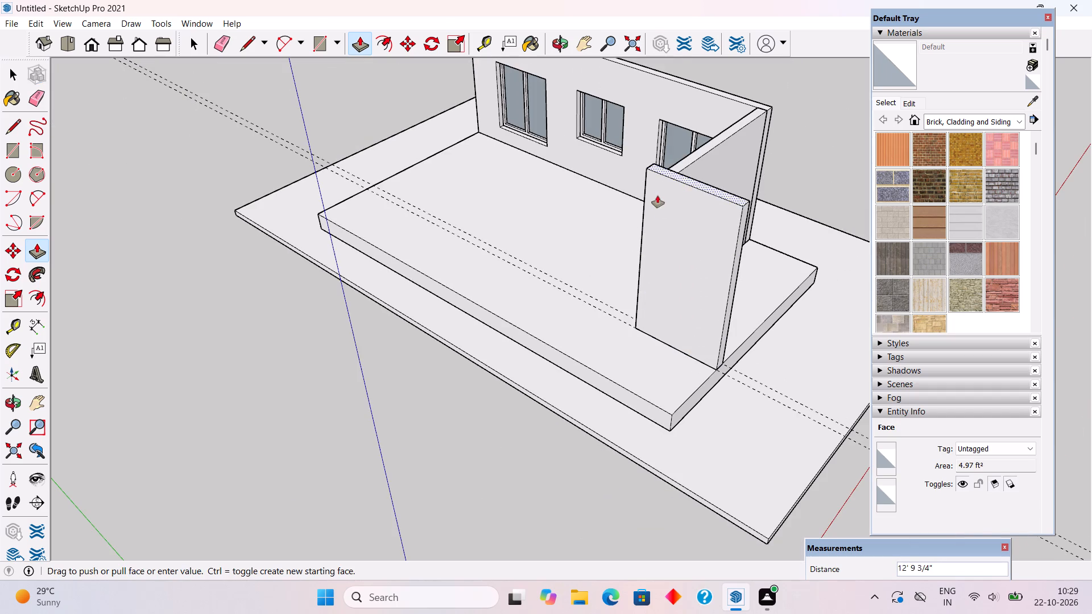
middle_drag(642, 221, 167, 280)
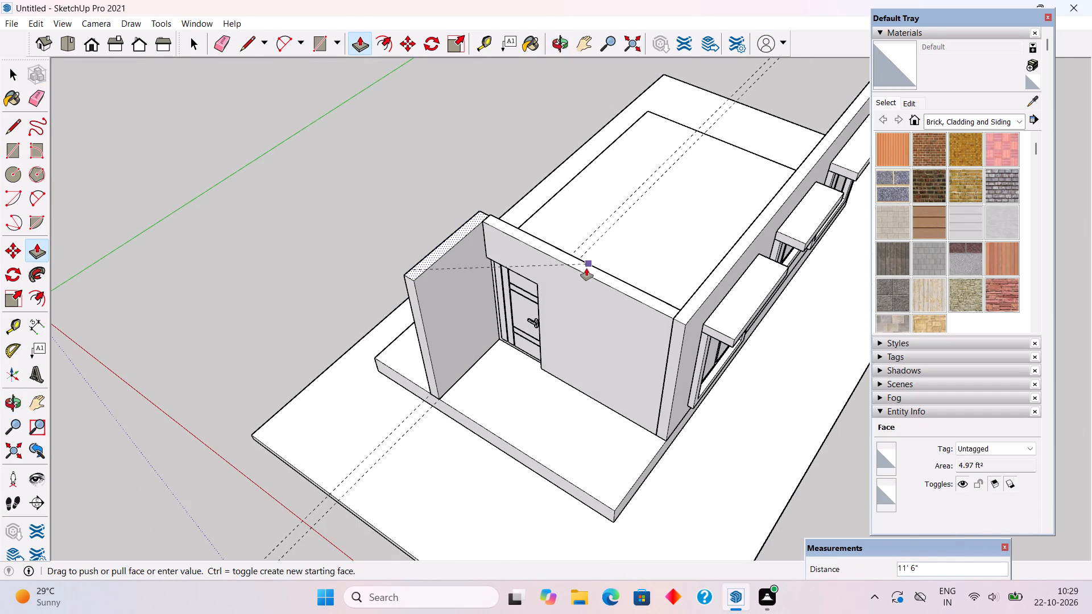
click(586, 268)
key(space)
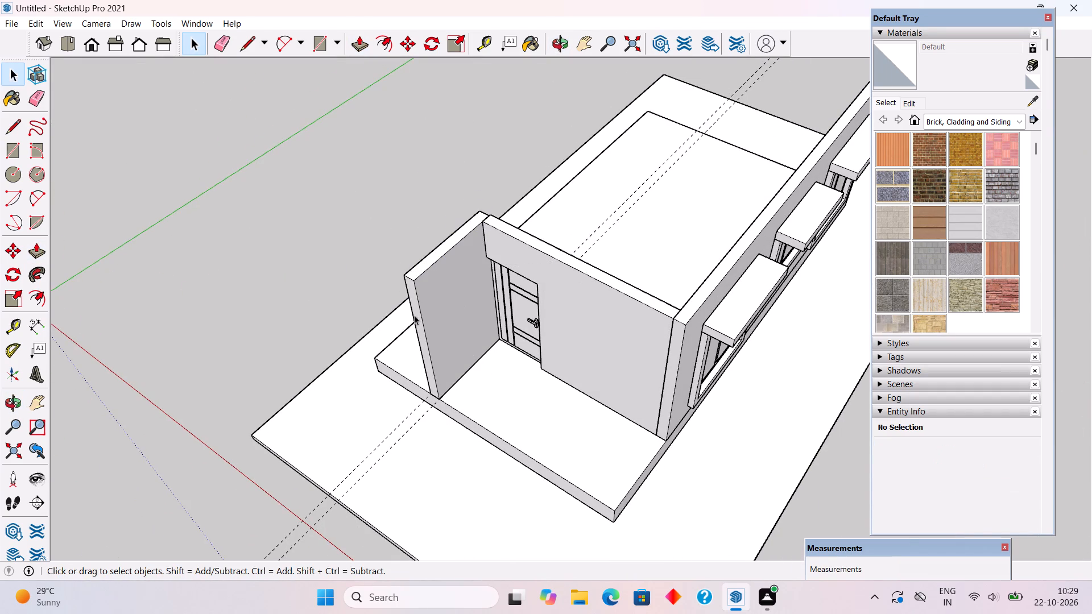
Select the whole new side wall beside the door and make it a group.
triple_click(447, 319)
right_click(447, 319)
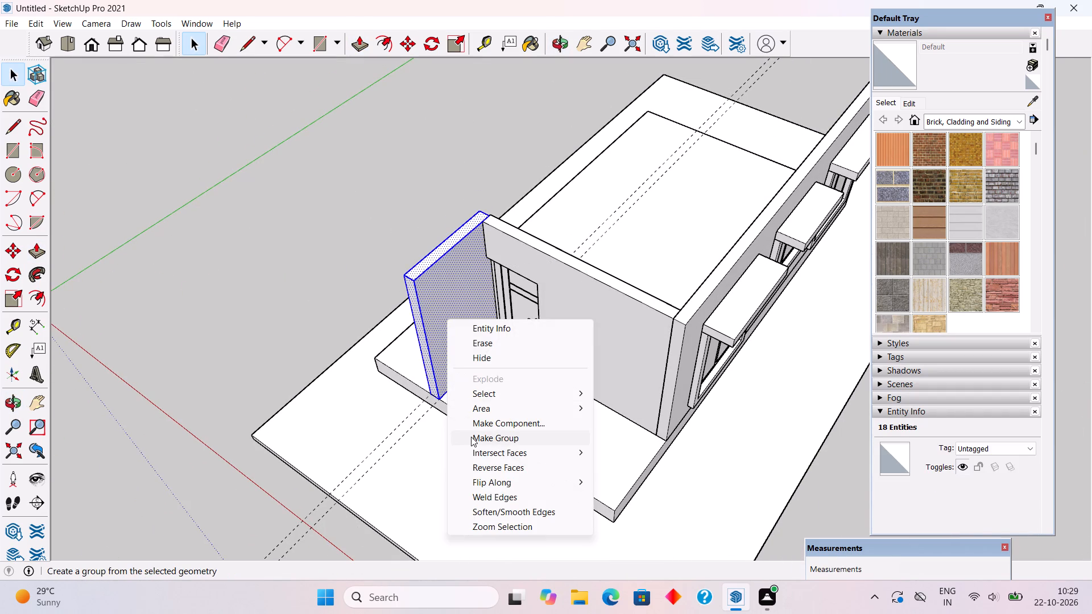
click(471, 437)
click(330, 339)
Examine the new side wall, the door and the plinth in front from several angles.
scroll(347, 372, down, 3)
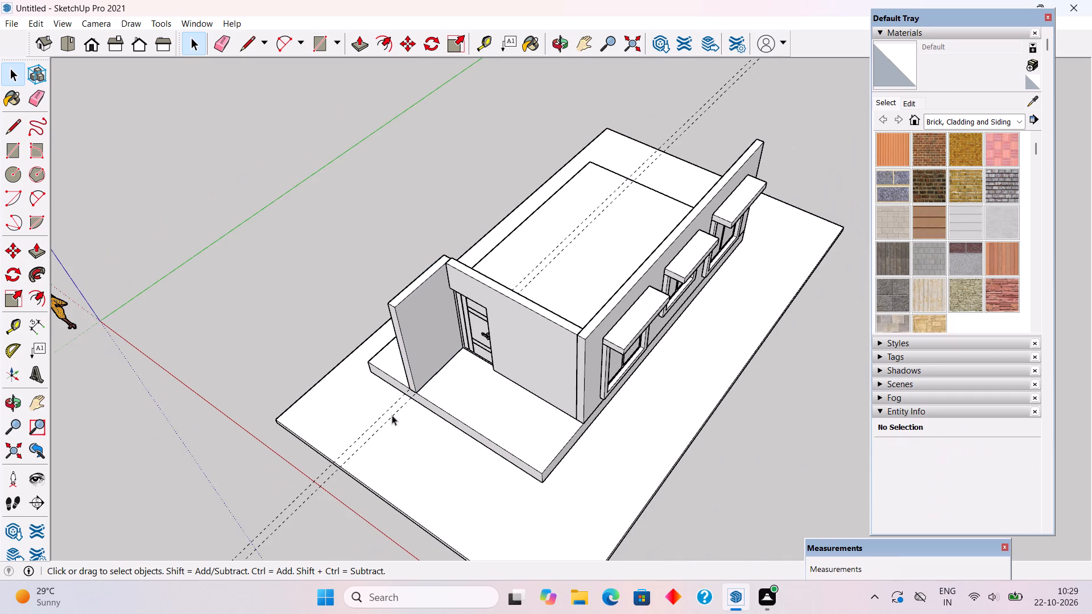
middle_drag(392, 413, 455, 296)
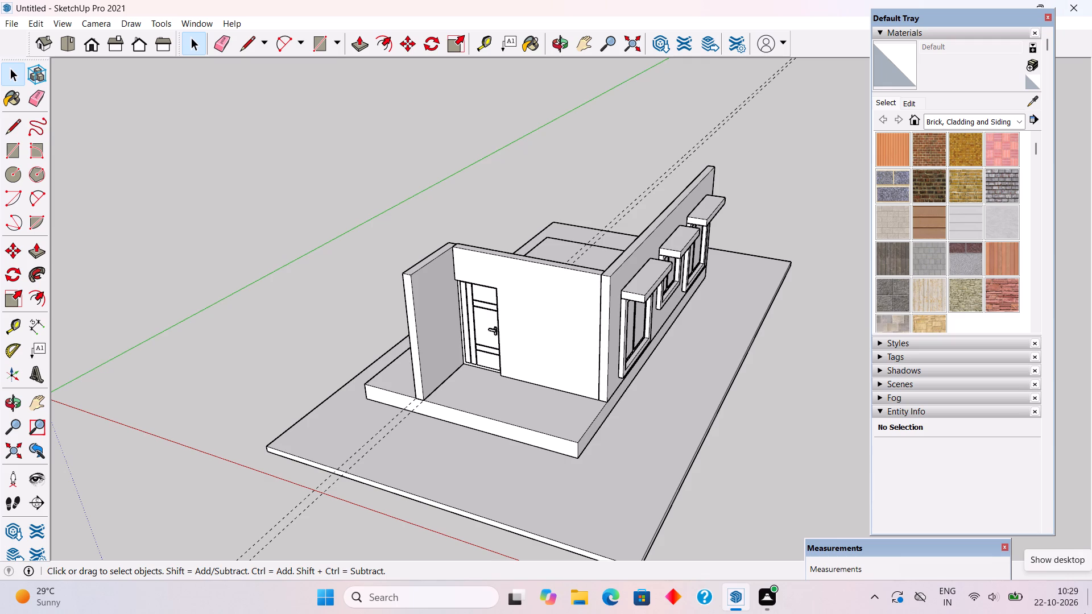
scroll(1016, 613, up, 10)
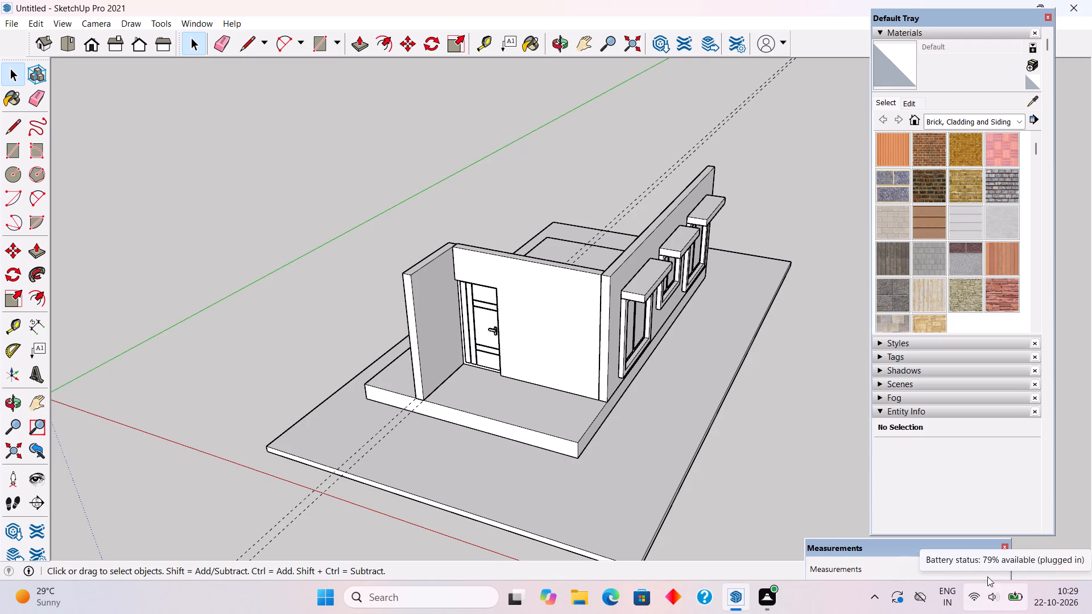
scroll(424, 460, up, 5)
middle_drag(565, 399, 544, 398)
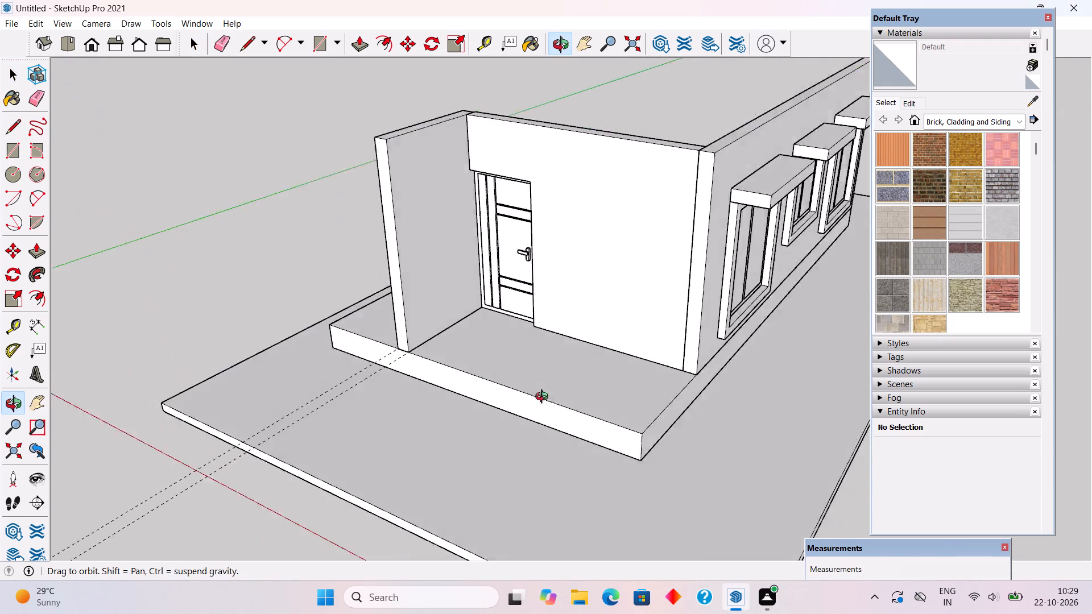
middle_drag(544, 398, 552, 398)
scroll(552, 397, up, 4)
scroll(564, 420, down, 4)
middle_drag(513, 376, 723, 372)
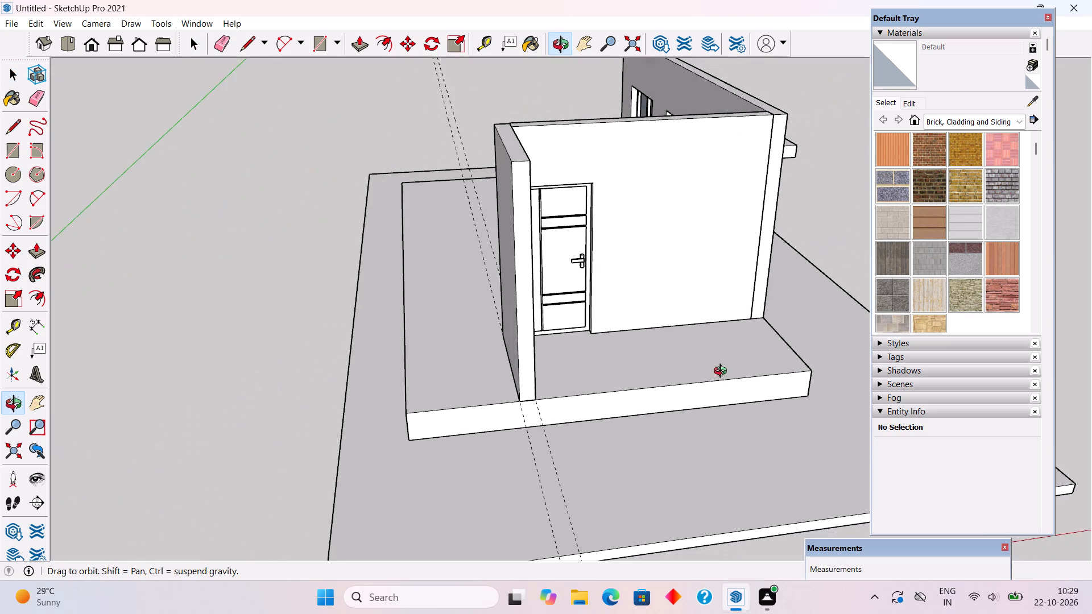
middle_drag(723, 372, 792, 359)
Open the base slab group and push its side edge face beyond the new wall inward by about 3' 1 3/8".
scroll(792, 355, down, 7)
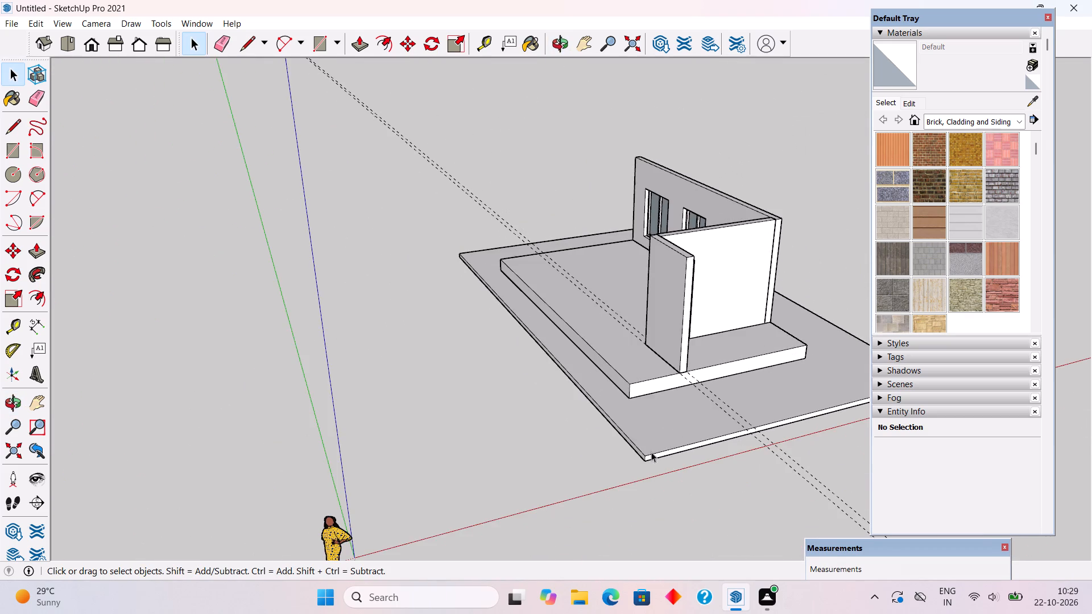
scroll(644, 457, up, 3)
triple_click(647, 437)
key(p)
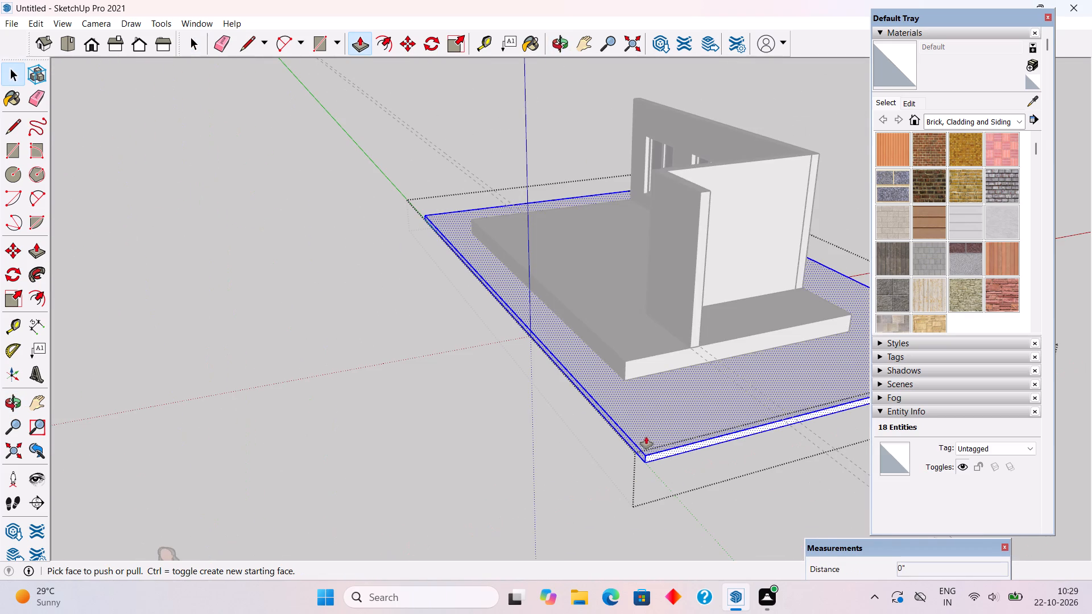
click(627, 442)
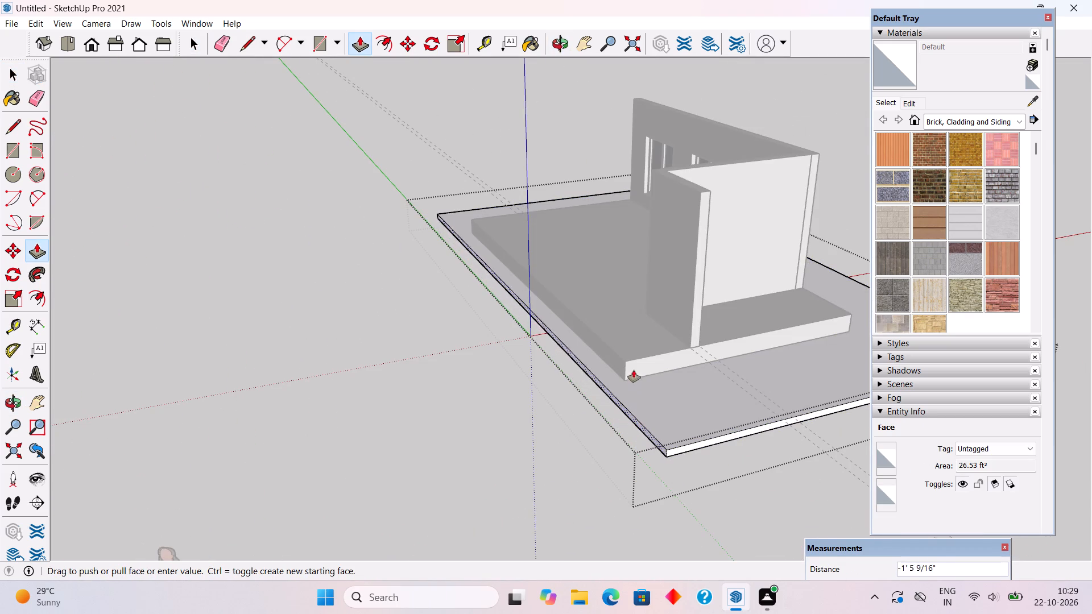
click(627, 366)
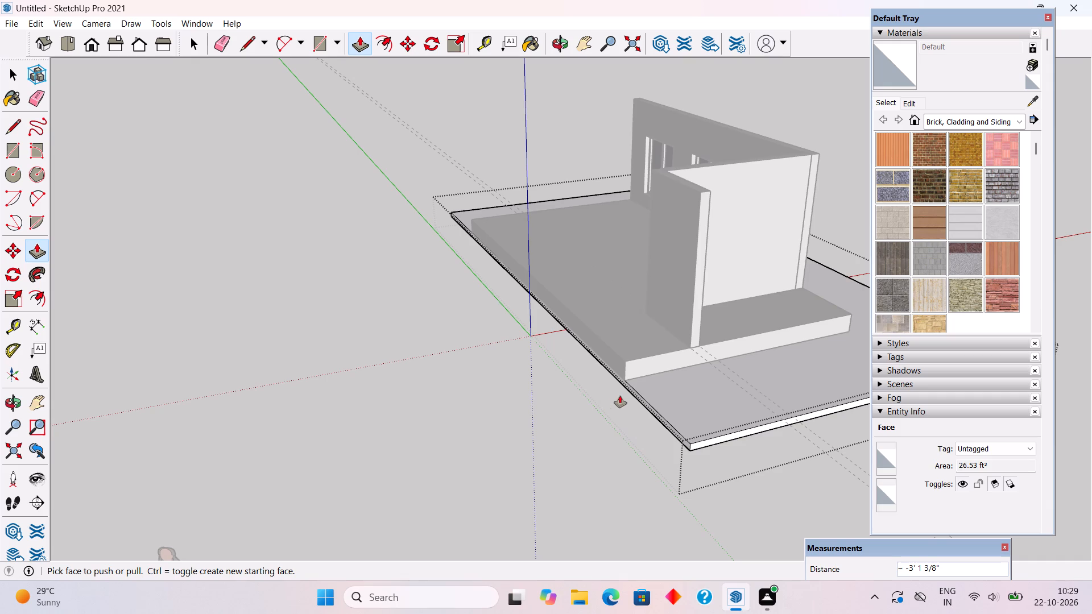
Pull the slab's side edge face outward by 15' and close the group.
click(629, 387)
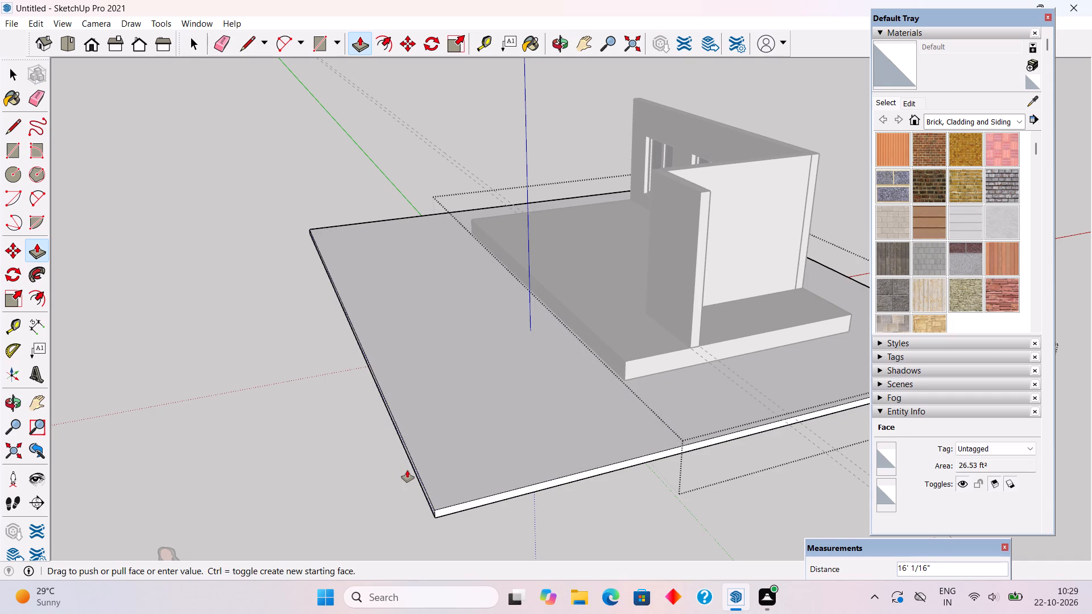
text(15')
key(Return)
key(space)
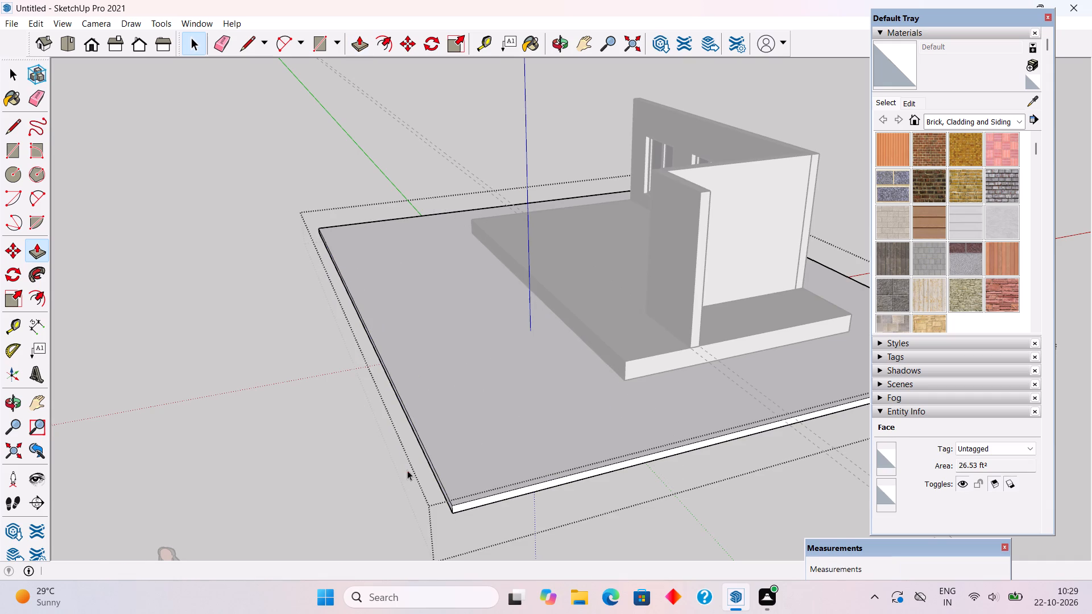
click(378, 447)
Open the plinth group and push its side face inward by 5' 3" to the outer face of the new side wall.
middle_drag(717, 420, 730, 493)
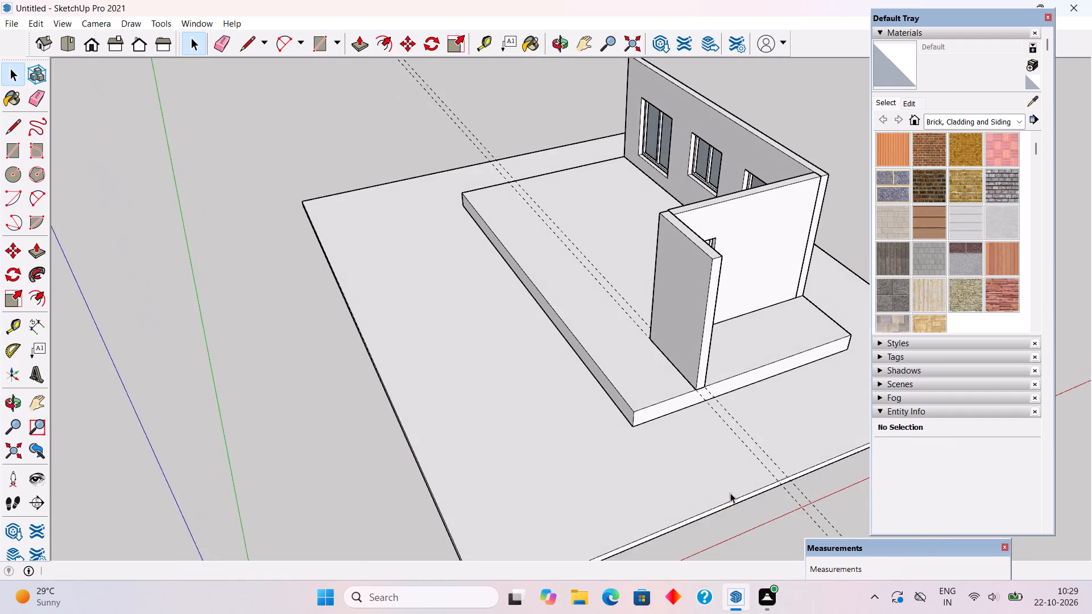
scroll(638, 386, up, 4)
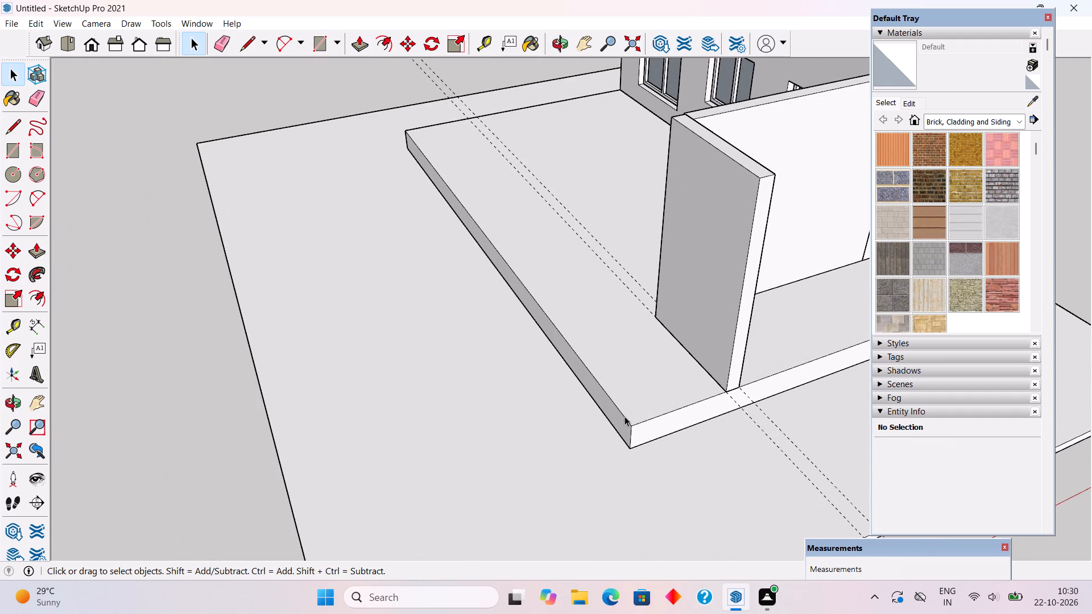
triple_click(624, 416)
key(p)
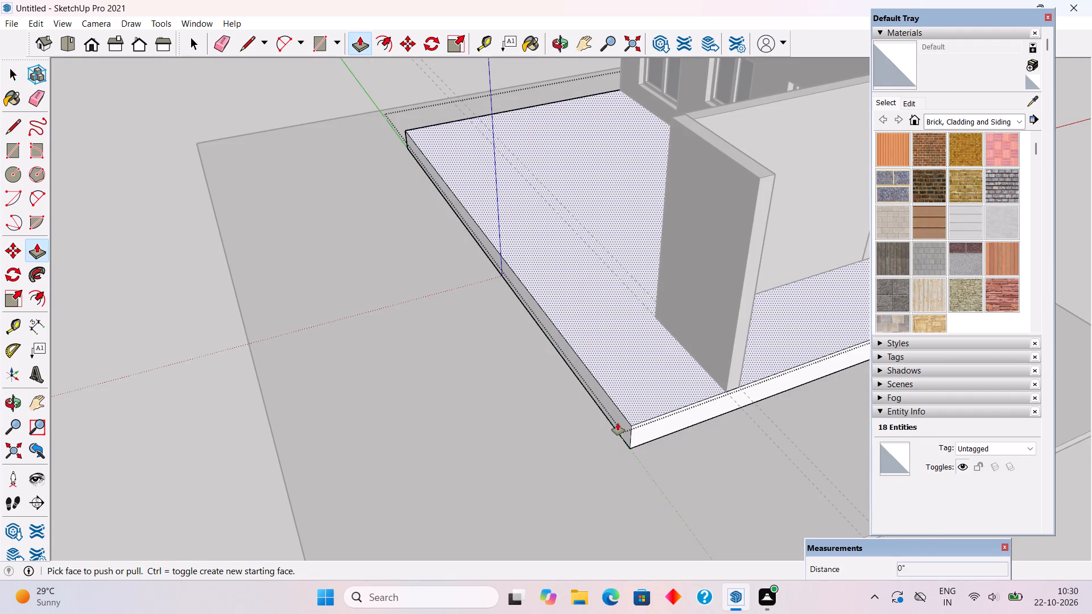
click(618, 423)
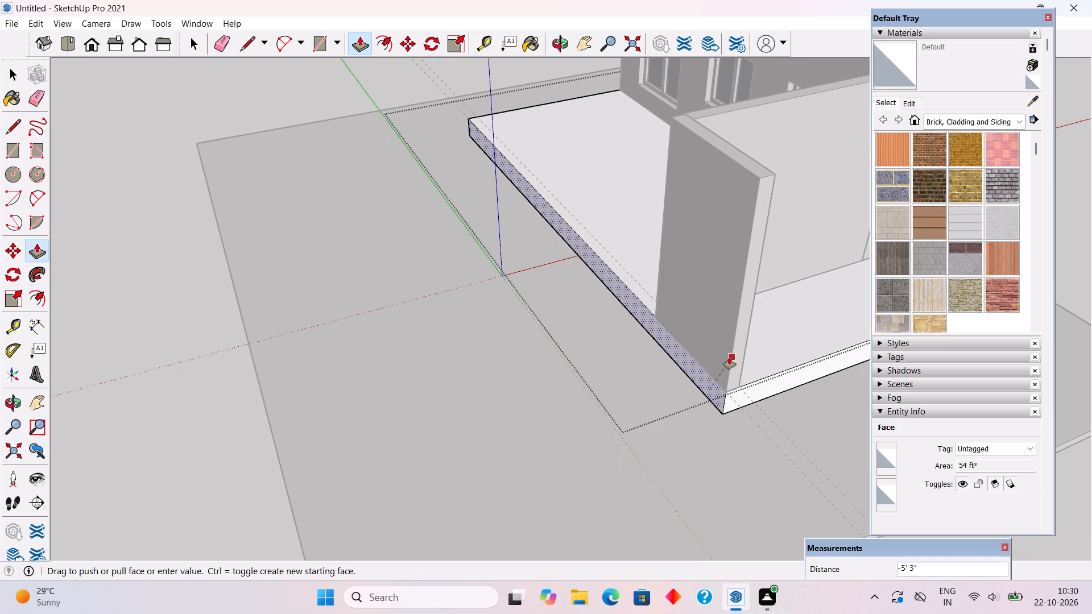
click(729, 357)
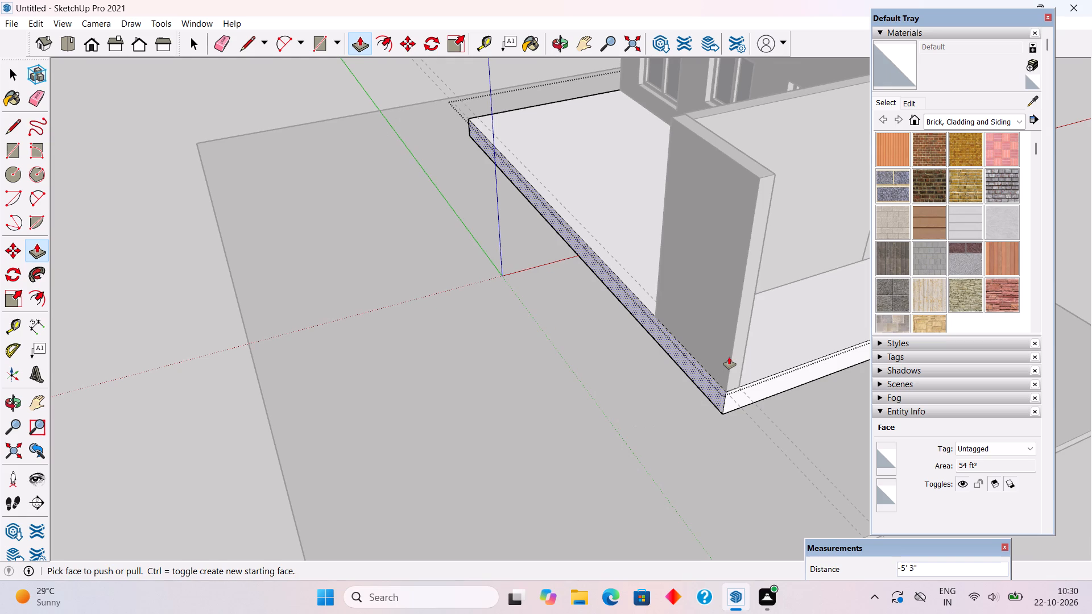
Pull the plinth's side face outward by 10' and close the group.
click(709, 389)
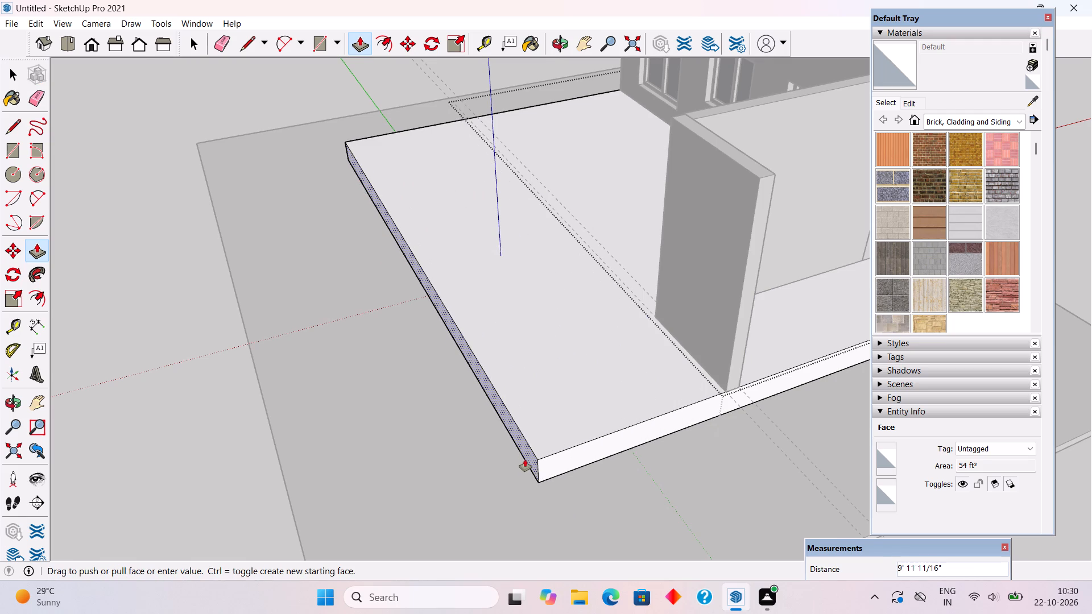
text(10')
key(Return)
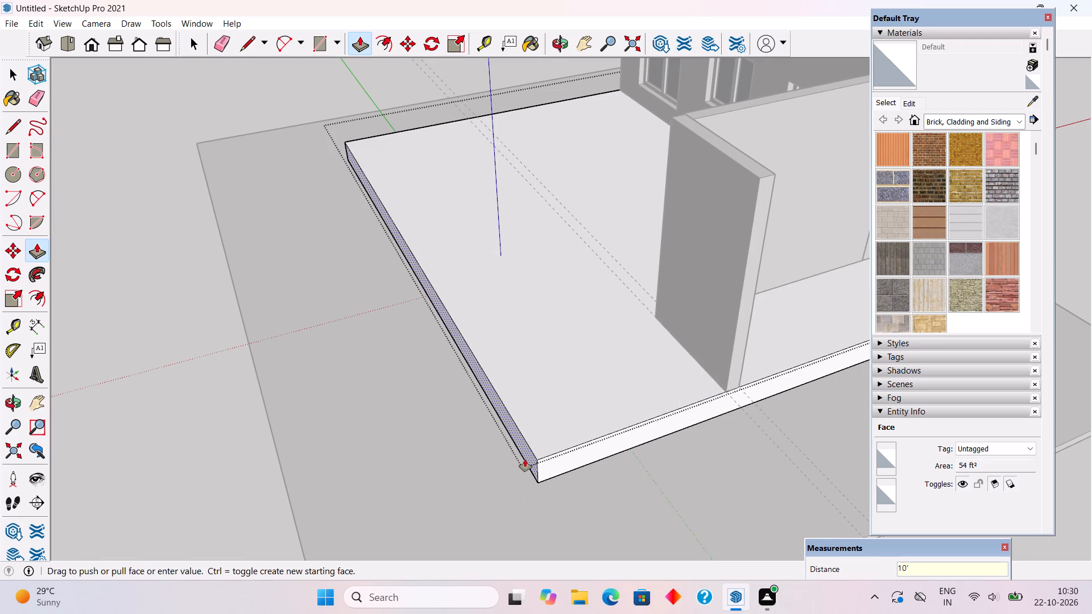
key(space)
scroll(525, 459, down, 14)
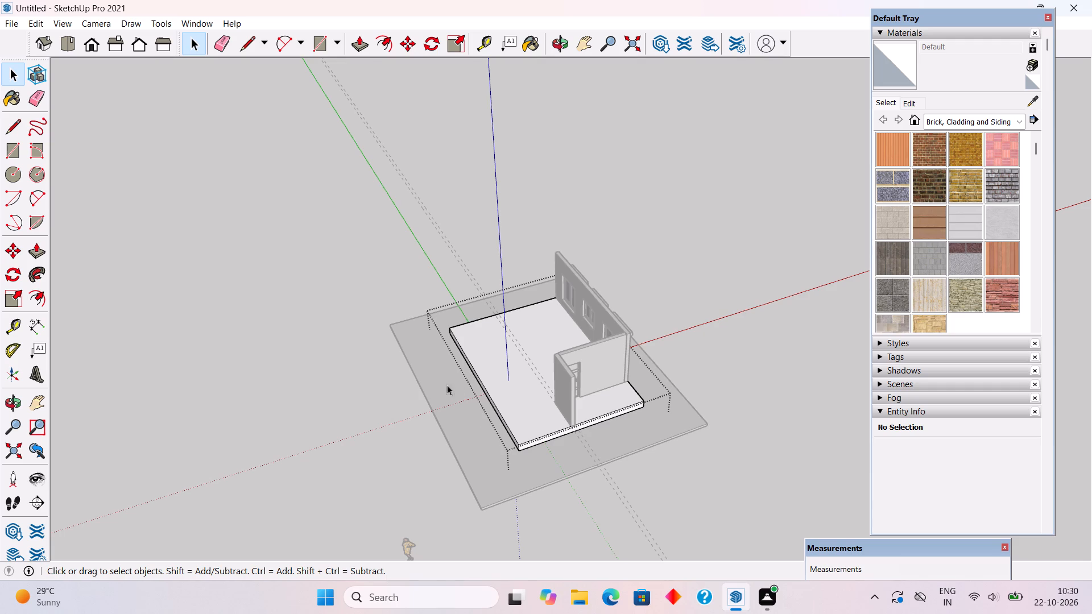
click(368, 301)
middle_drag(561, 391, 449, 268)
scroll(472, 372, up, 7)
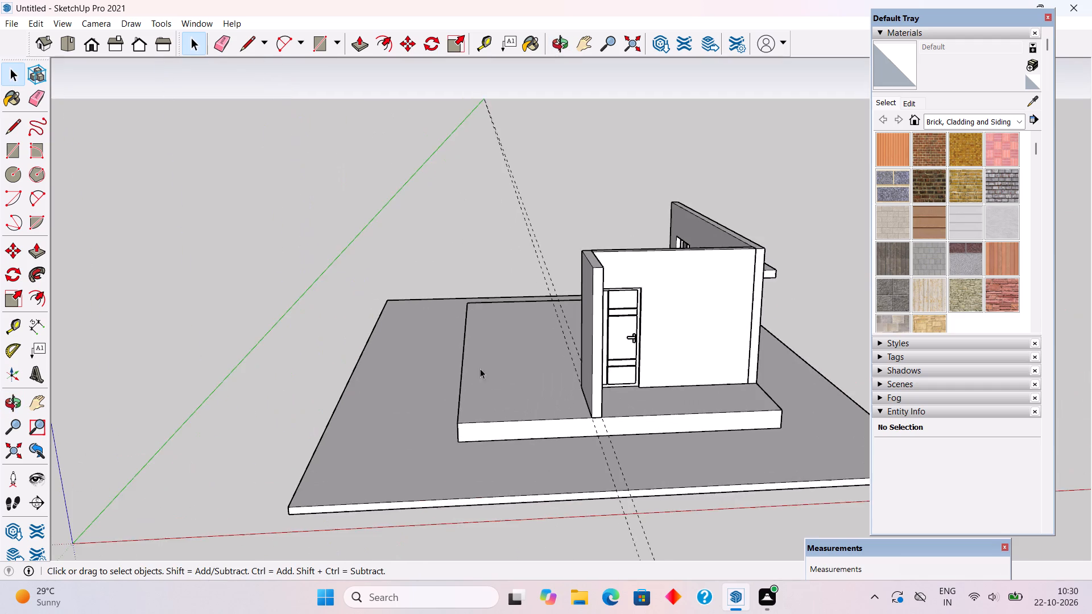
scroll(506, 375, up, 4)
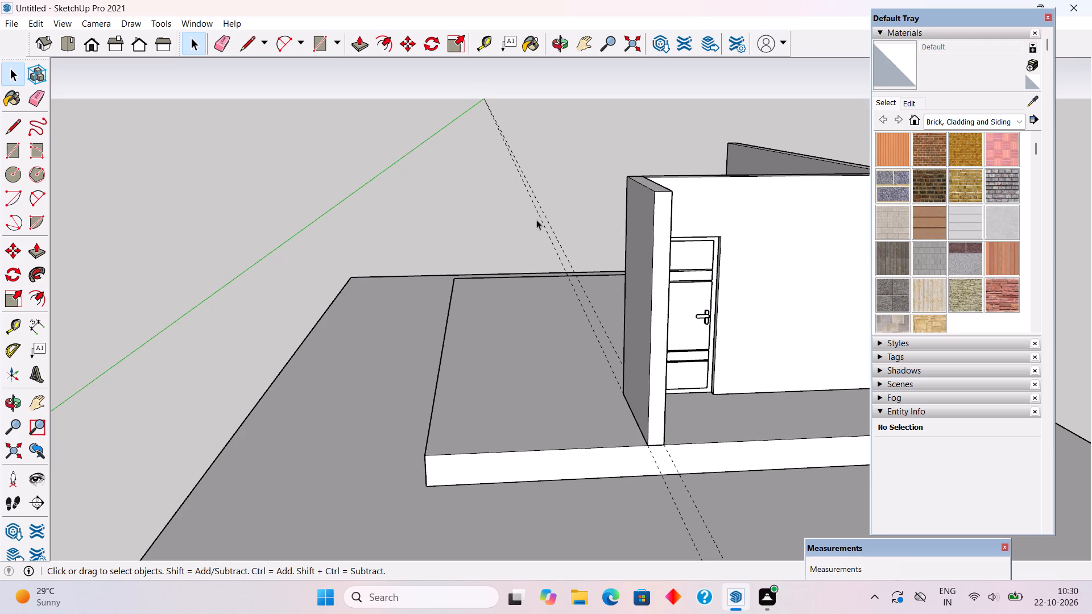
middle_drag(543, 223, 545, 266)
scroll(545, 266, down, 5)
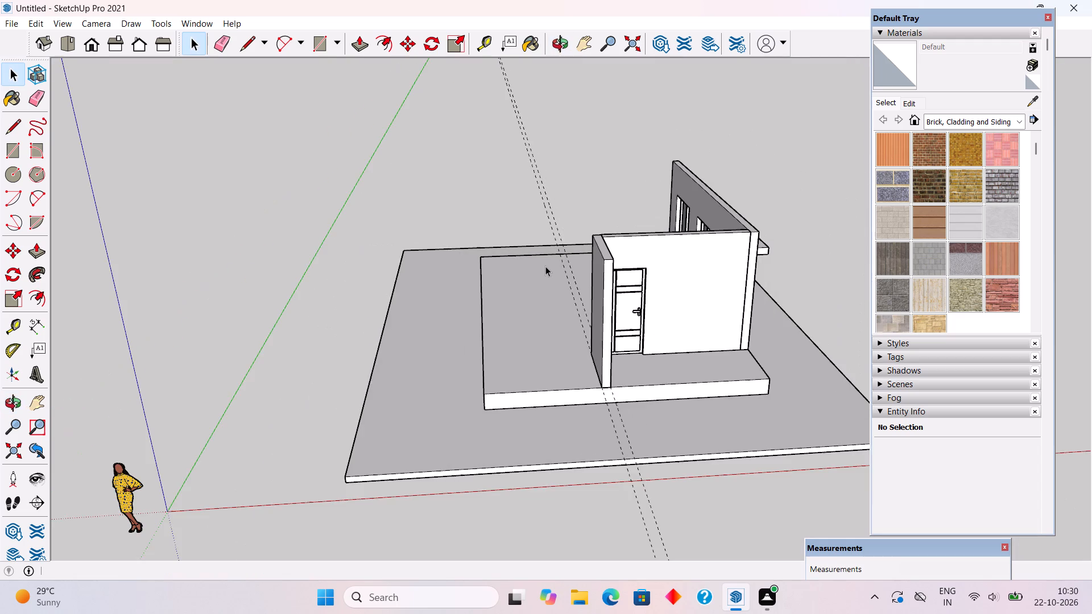
Open the plinth group, pull its side face outward by 5', and close the group.
middle_drag(544, 310, 562, 356)
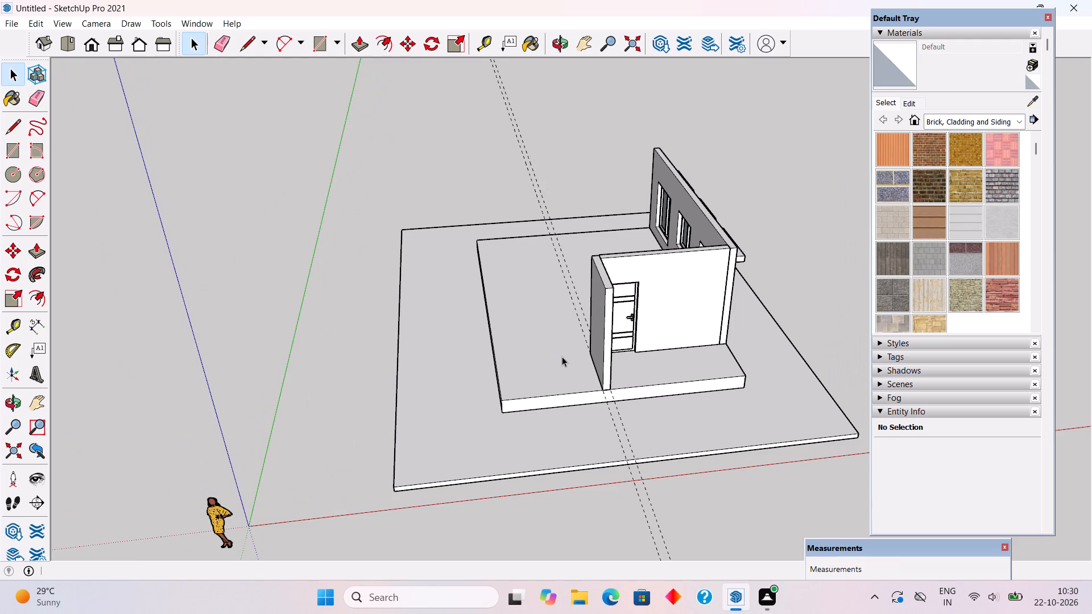
scroll(562, 356, down, 1)
scroll(566, 350, up, 6)
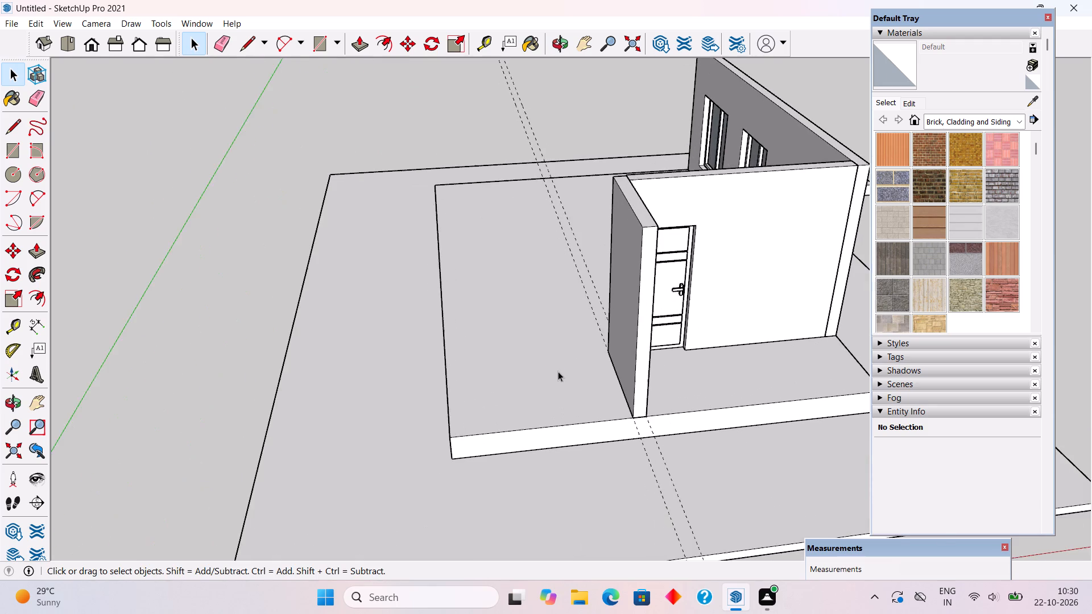
scroll(558, 371, up, 1)
middle_drag(558, 371, 600, 398)
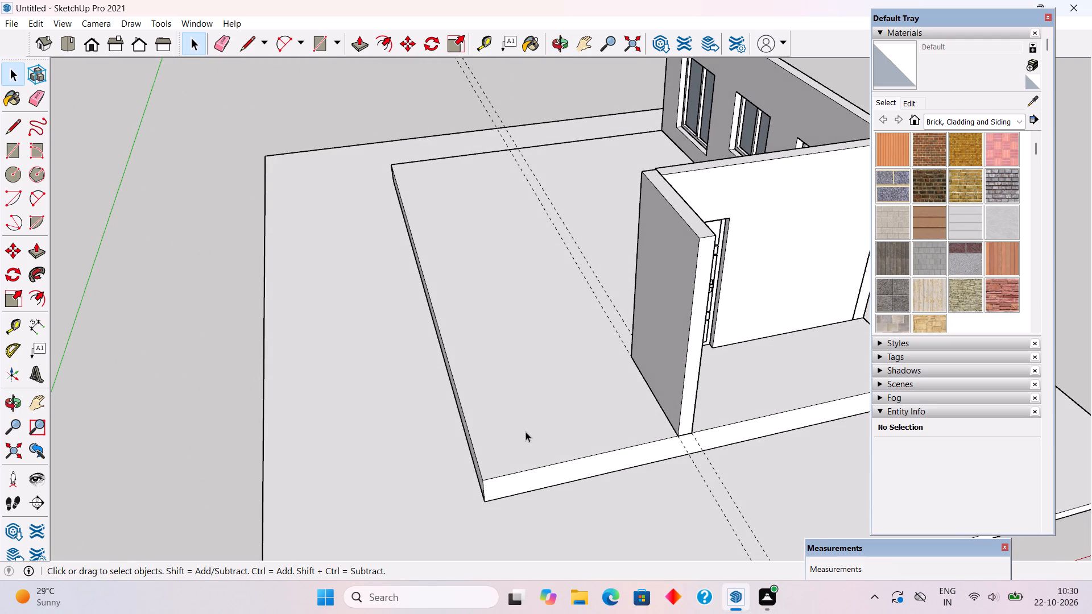
scroll(528, 433, down, 4)
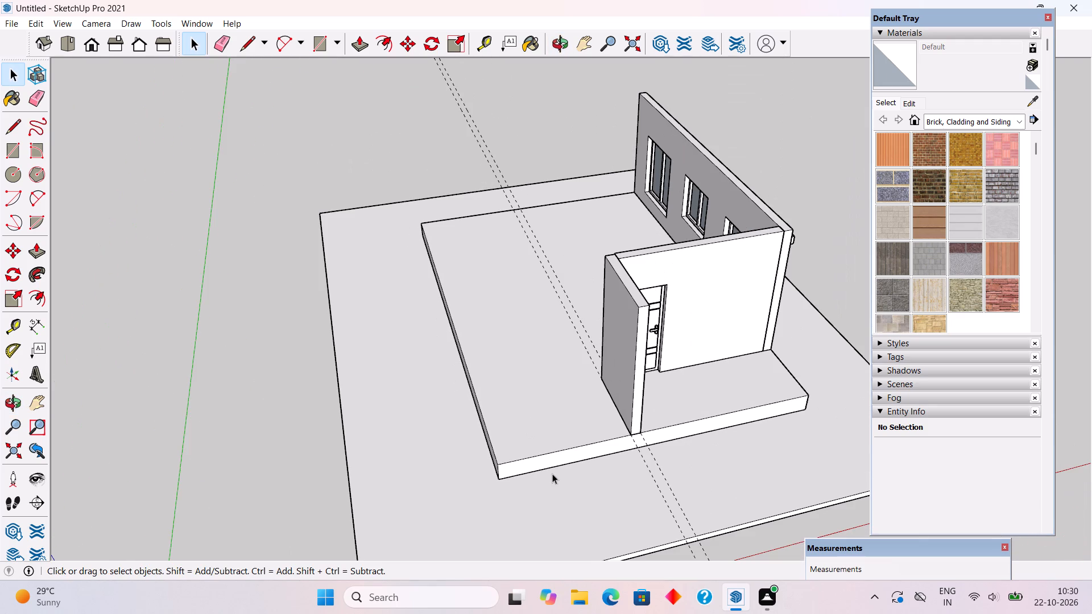
middle_drag(509, 458, 593, 425)
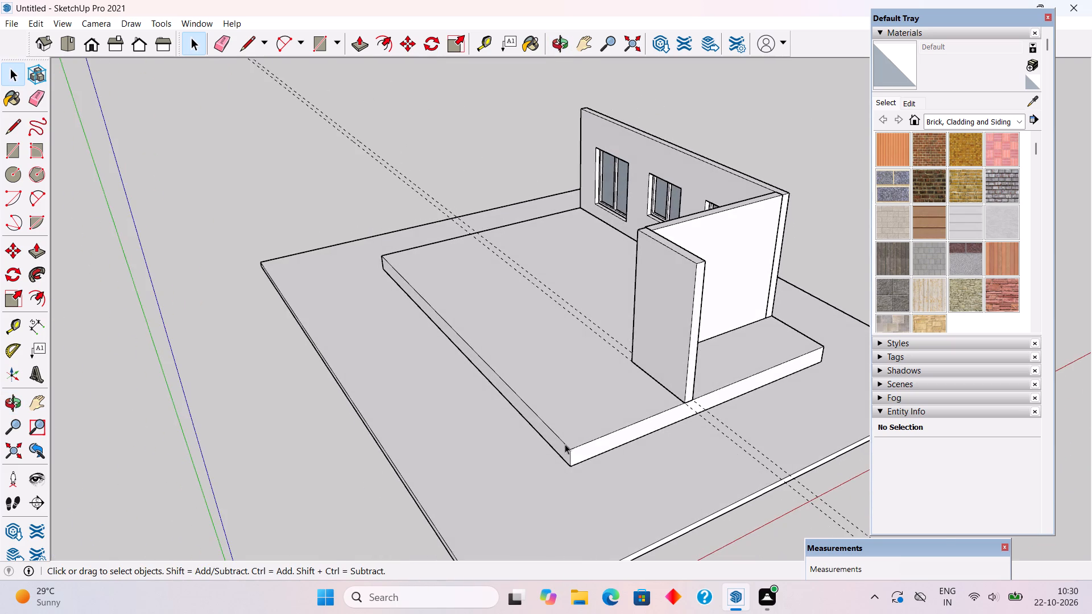
scroll(569, 436, up, 4)
triple_click(573, 429)
key(p)
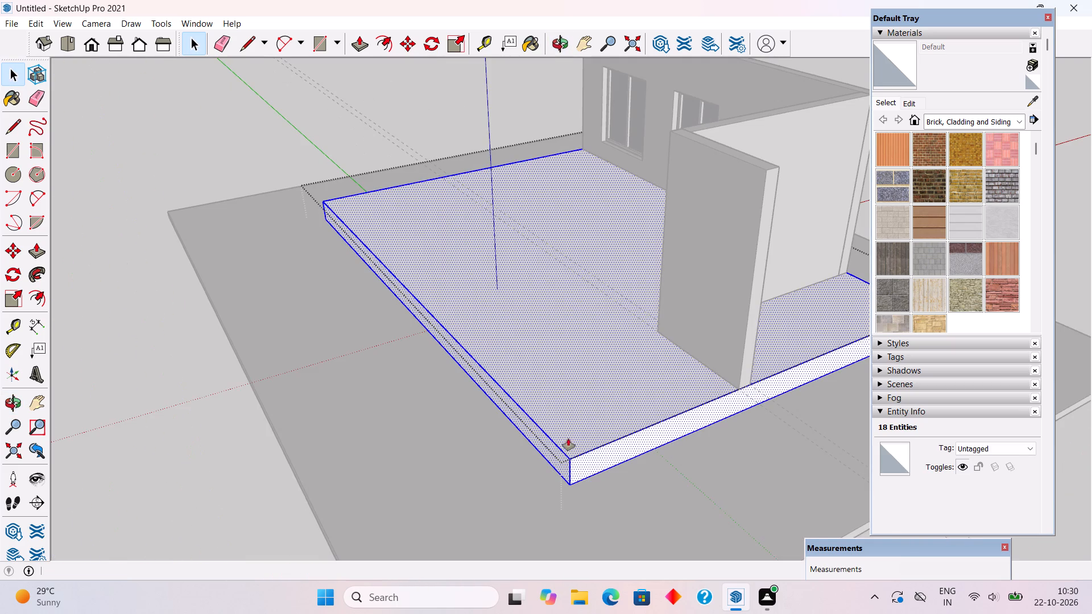
click(560, 463)
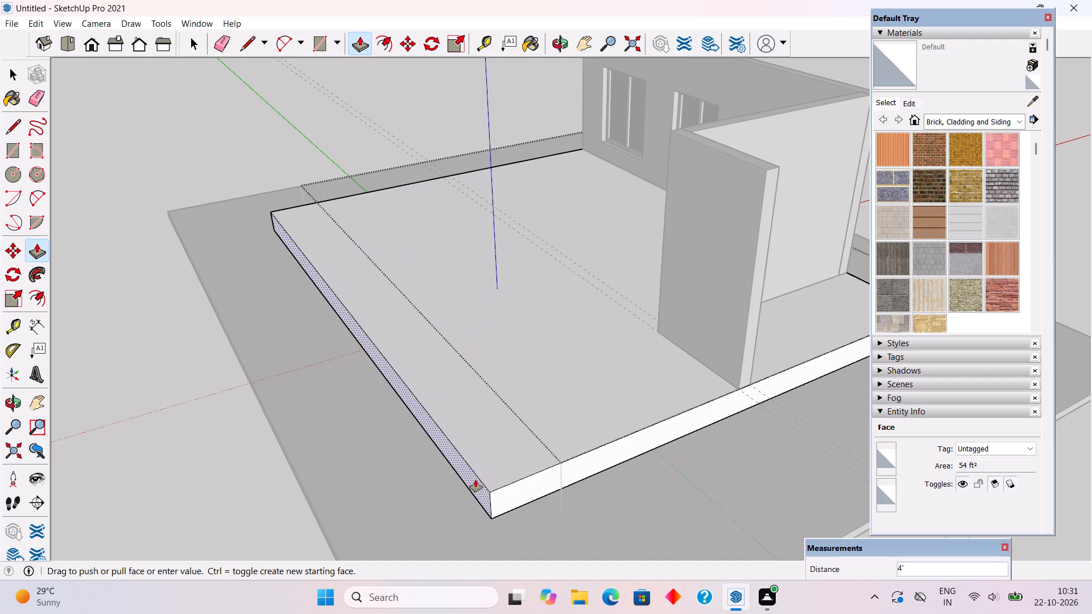
text(5')
key(Return)
key(space)
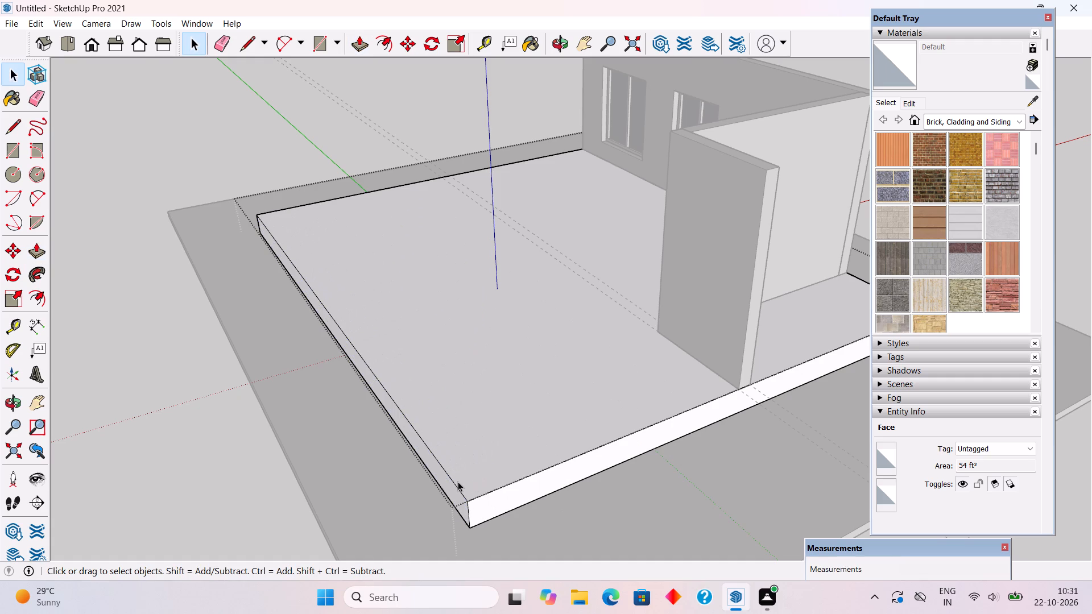
click(218, 483)
Place a guide line on the plinth 9" in from its front edge.
scroll(219, 475, down, 5)
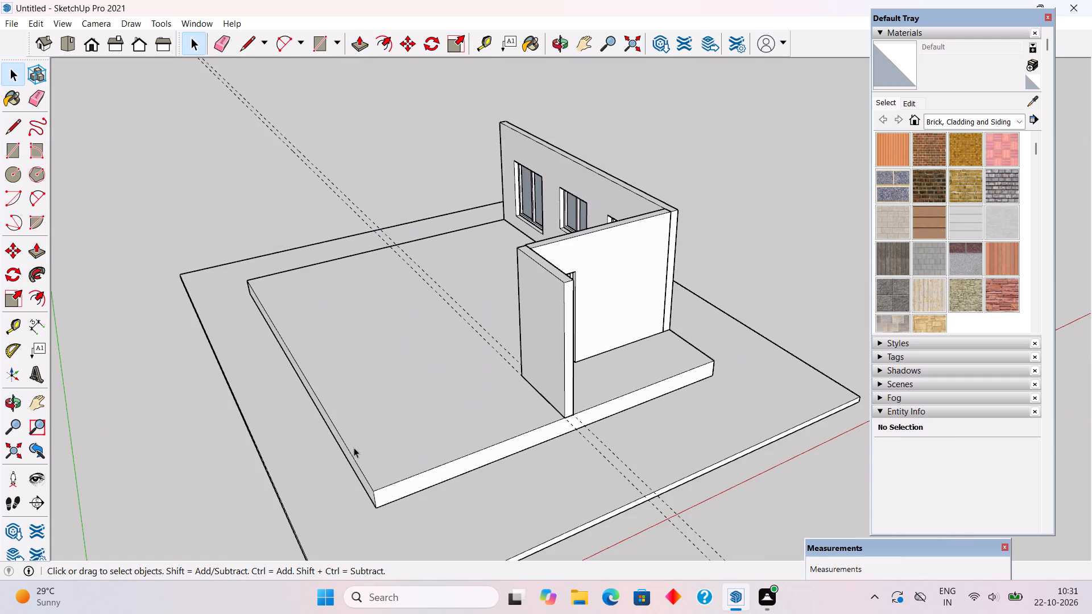
scroll(394, 425, down, 2)
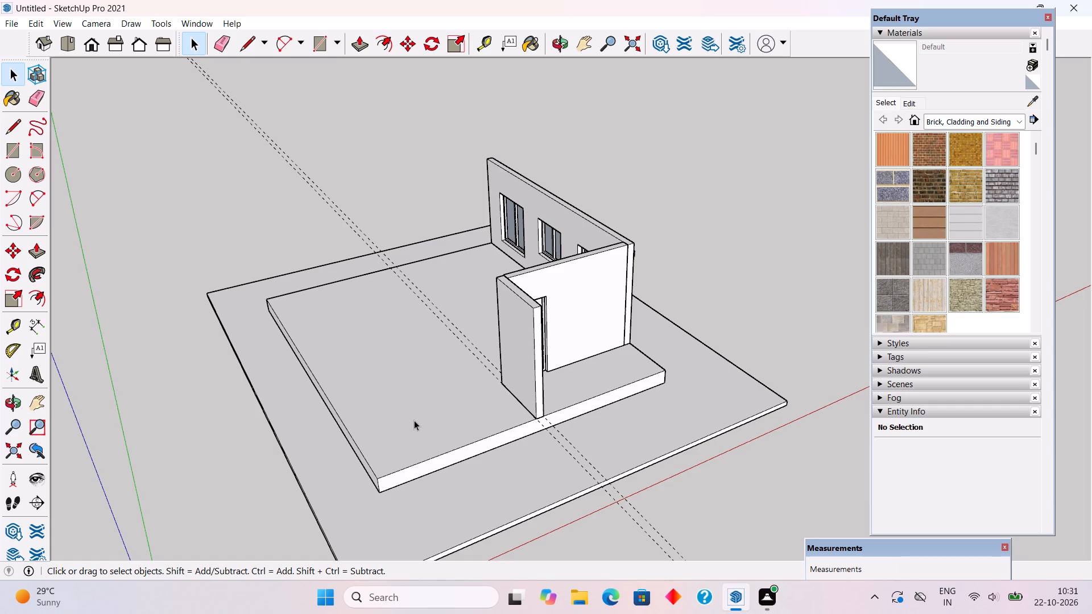
scroll(437, 421, down, 3)
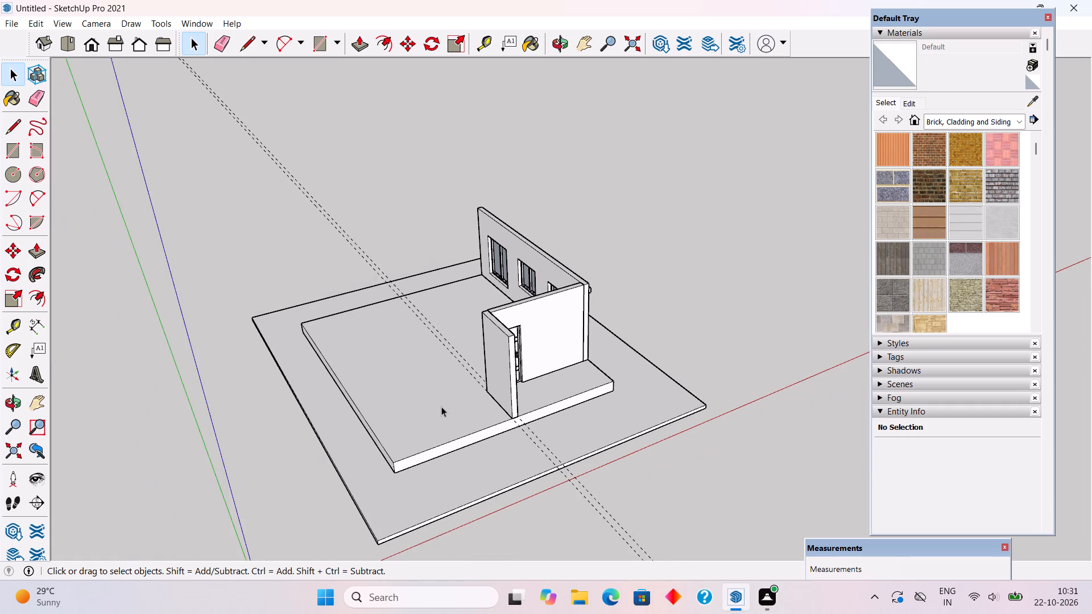
middle_drag(417, 334, 442, 388)
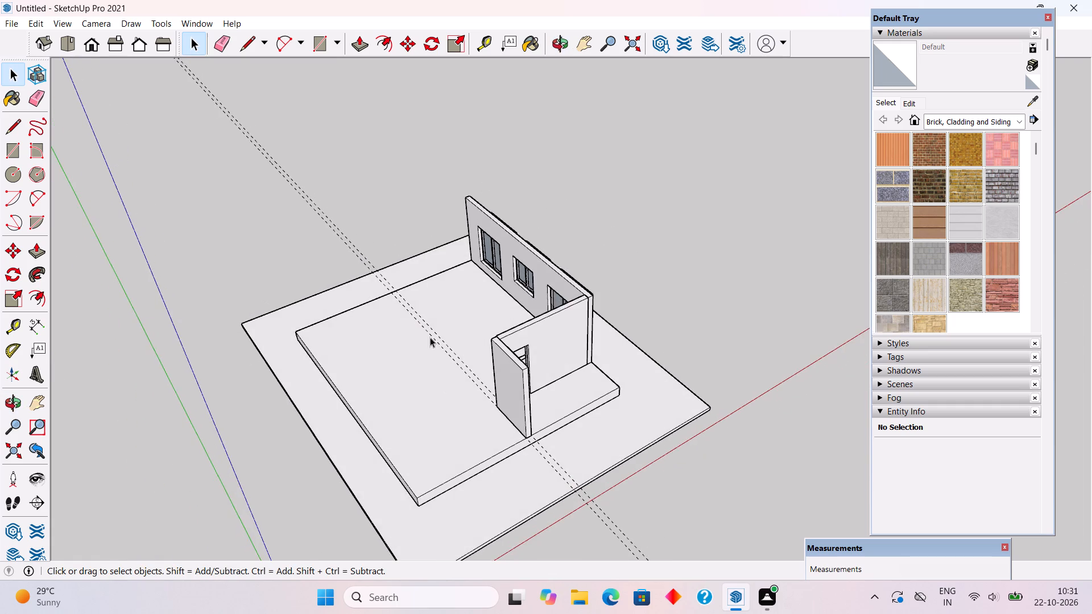
scroll(416, 320, down, 4)
scroll(441, 415, up, 6)
middle_drag(471, 439, 536, 475)
scroll(536, 475, up, 1)
key(t)
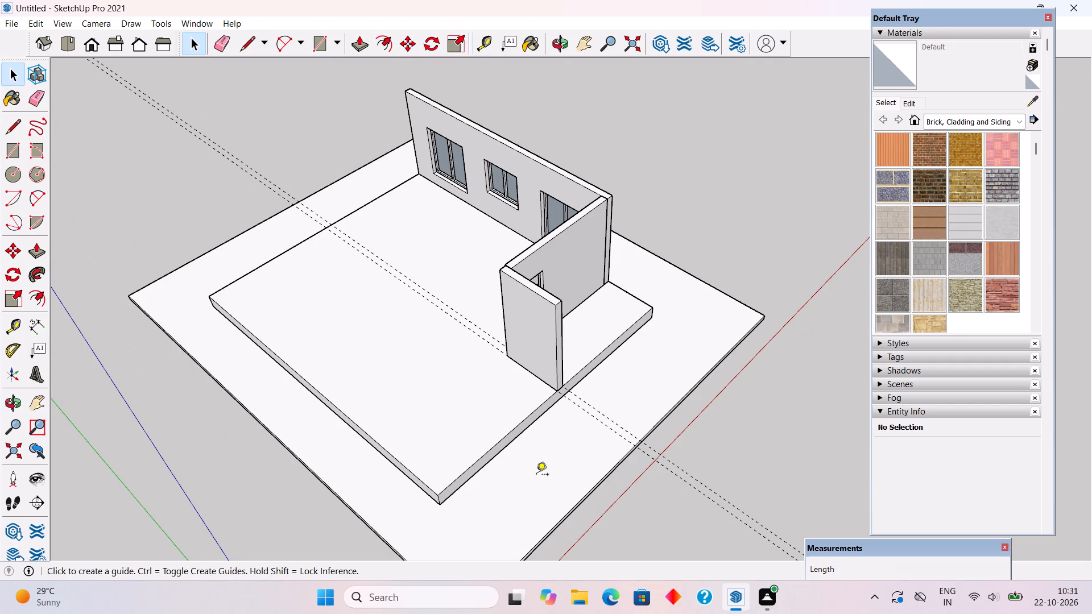
click(514, 426)
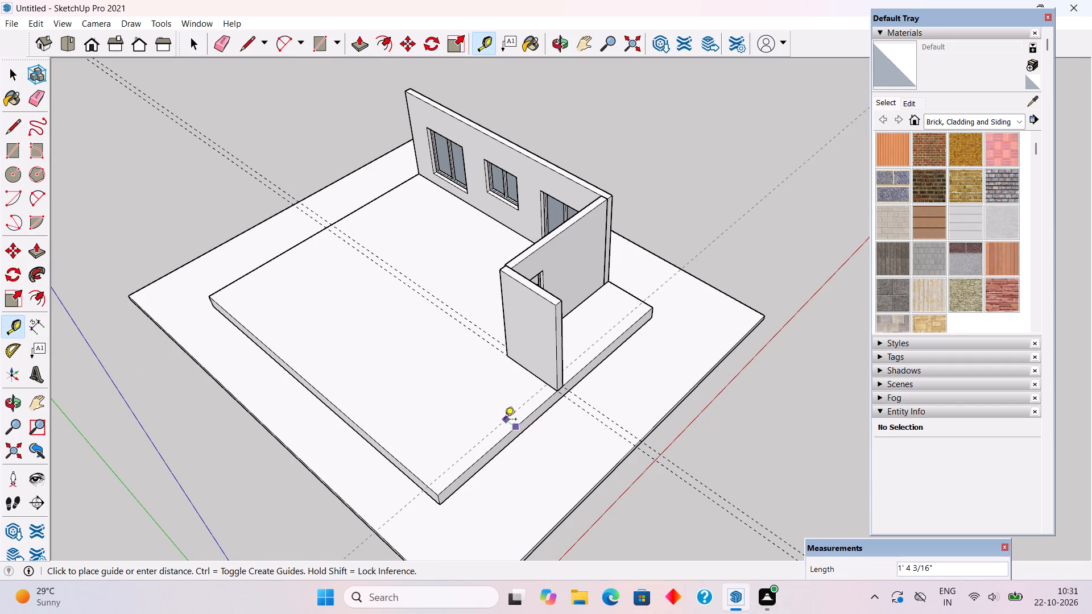
key(9)
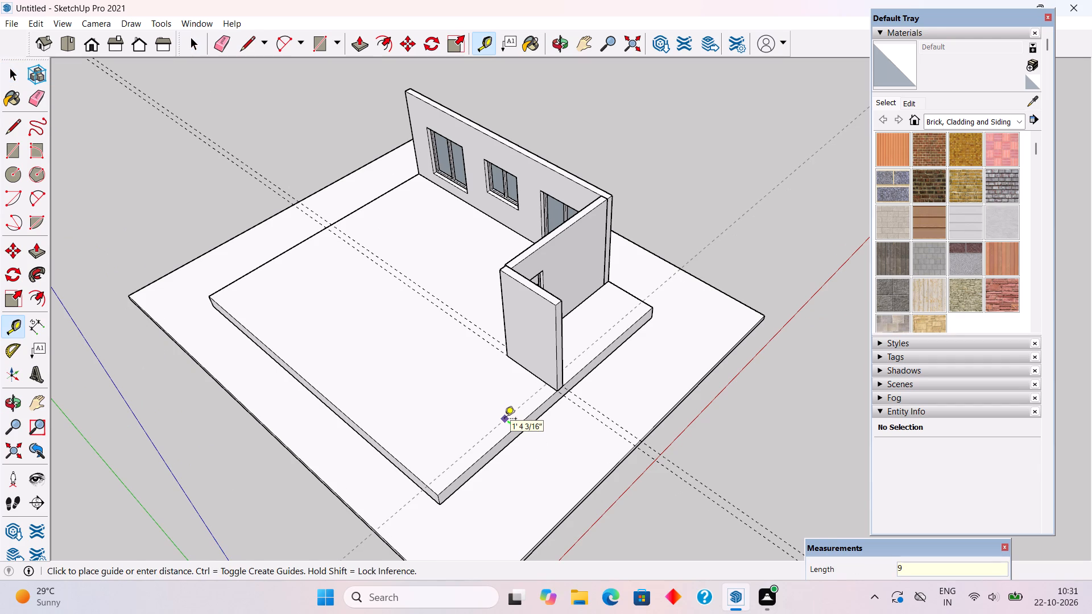
key(shift+quotedbl)
key(Return)
Build the front wall from a 15' by 9" rectangle between side wall and plinth corner, extruded 11' 6" to the side wall's top.
key(r)
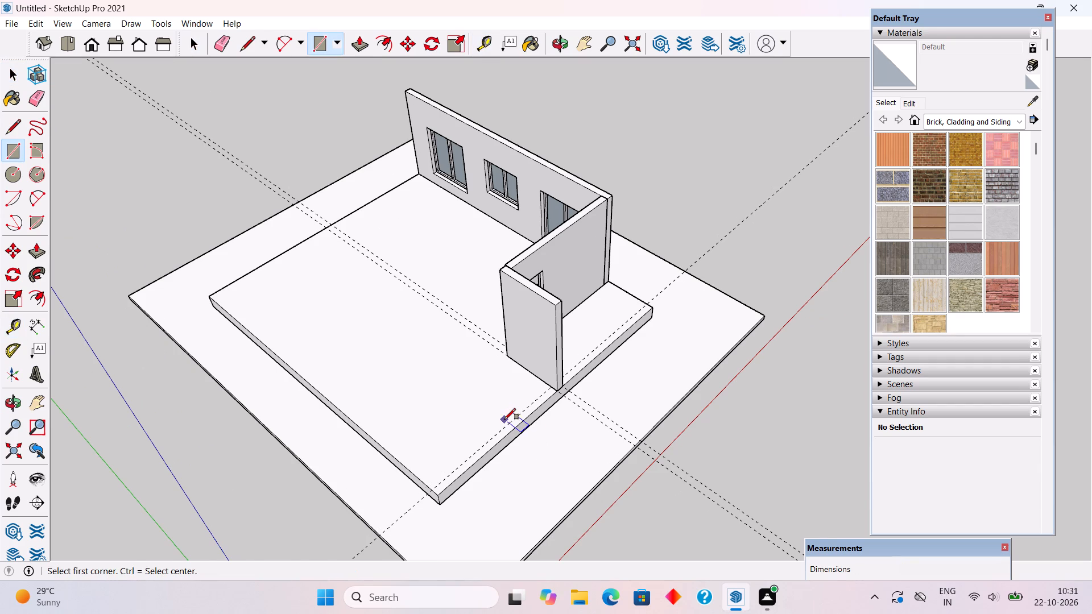
click(548, 384)
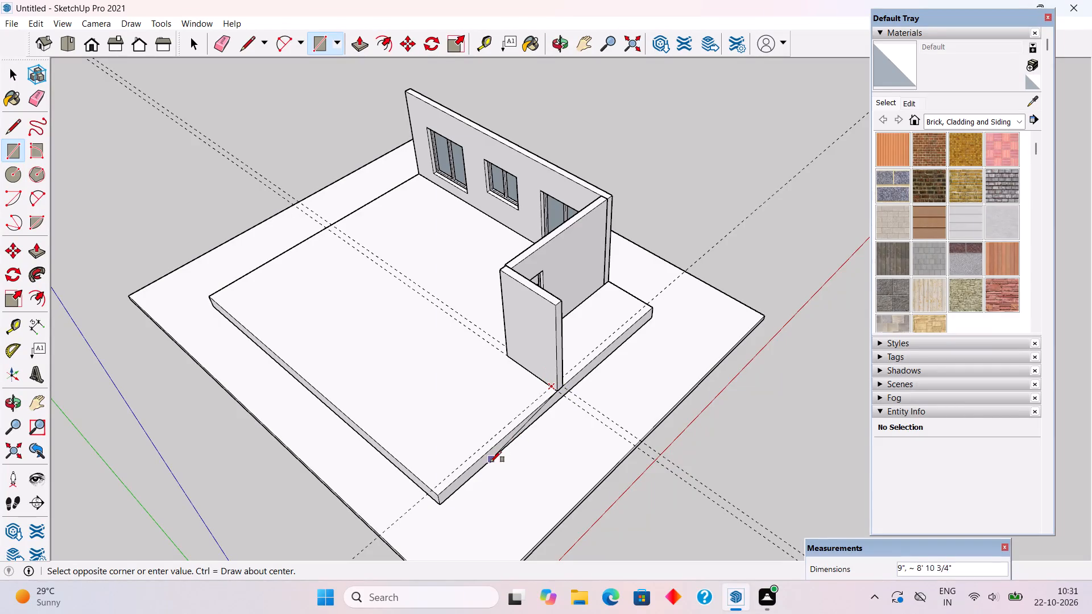
click(441, 496)
key(p)
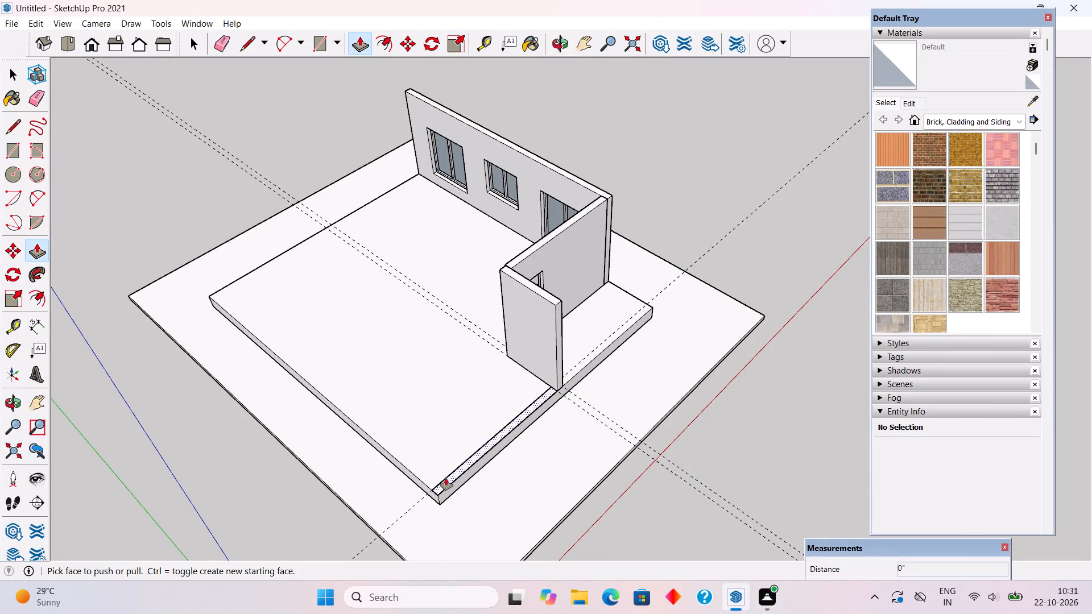
click(446, 478)
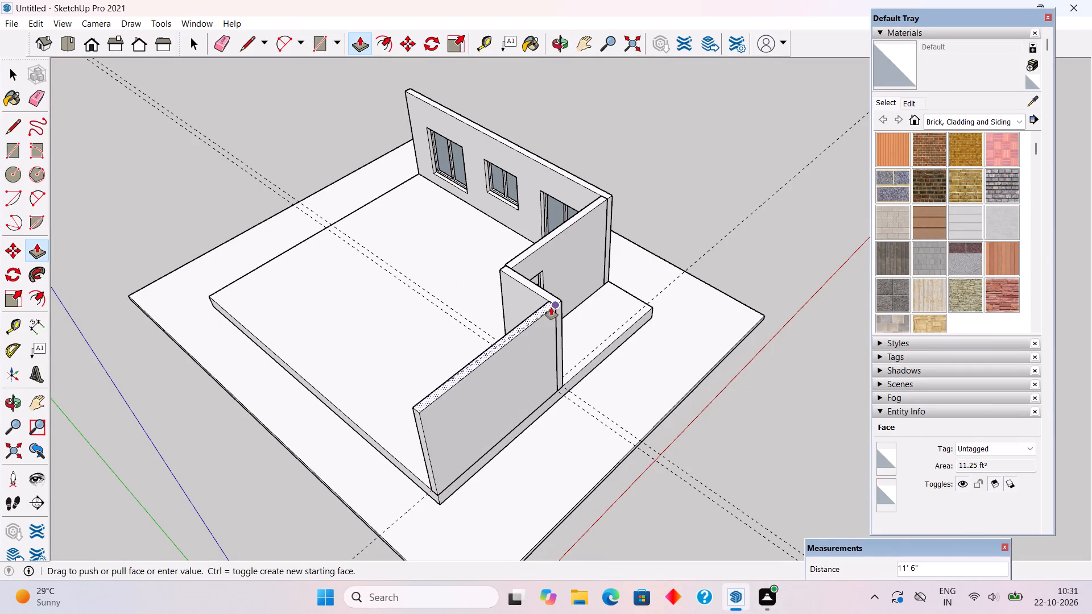
click(551, 308)
key(space)
click(714, 409)
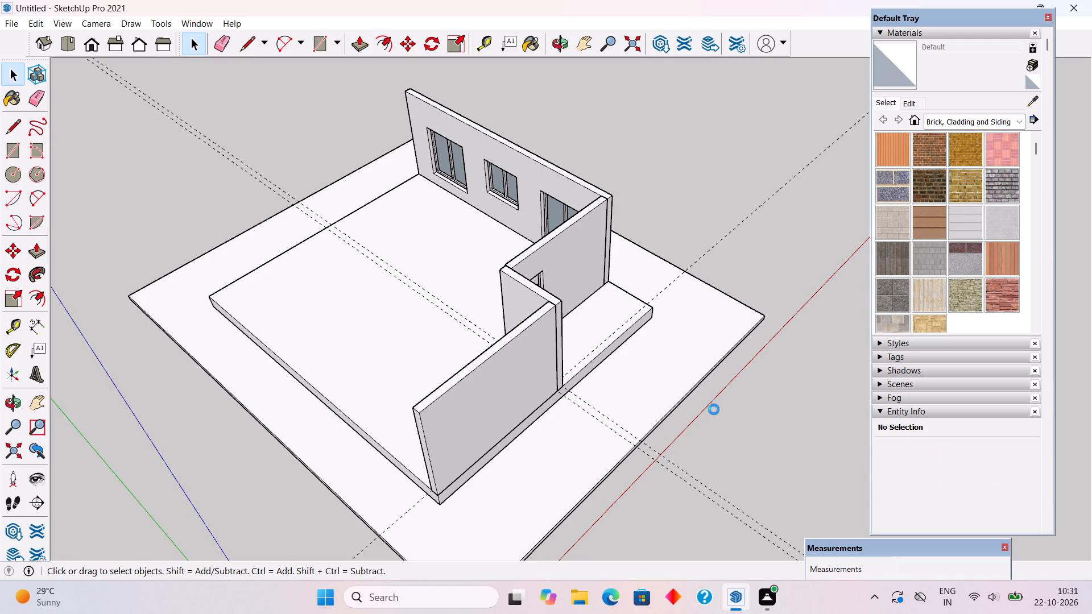
Place a vertical guide on the new front wall, 2.5' in from its edge at the side wall.
middle_drag(676, 413, 545, 295)
middle_drag(514, 320, 436, 196)
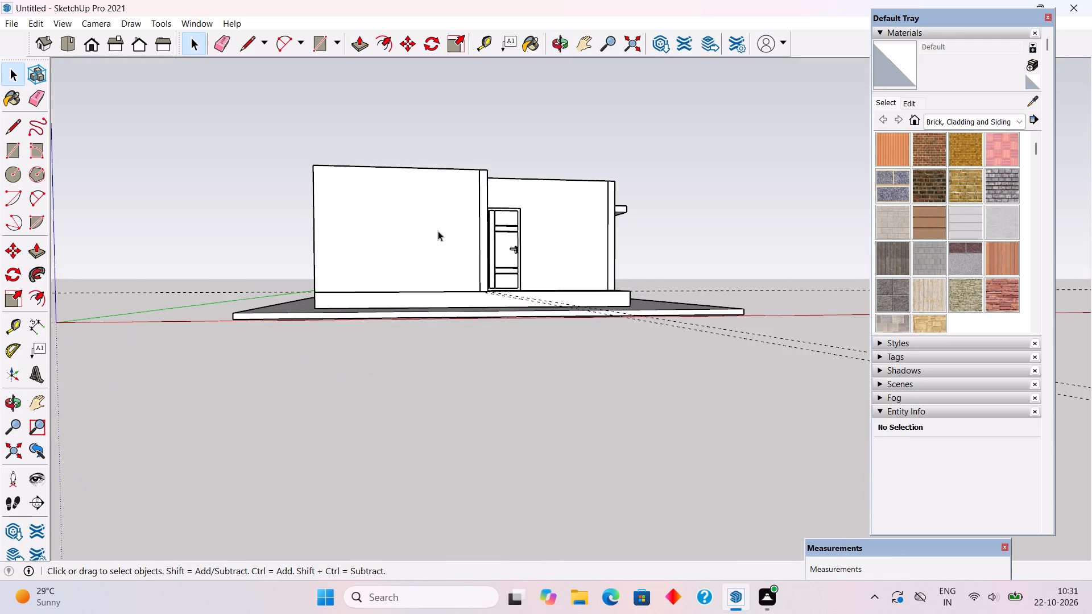
middle_drag(438, 231, 373, 259)
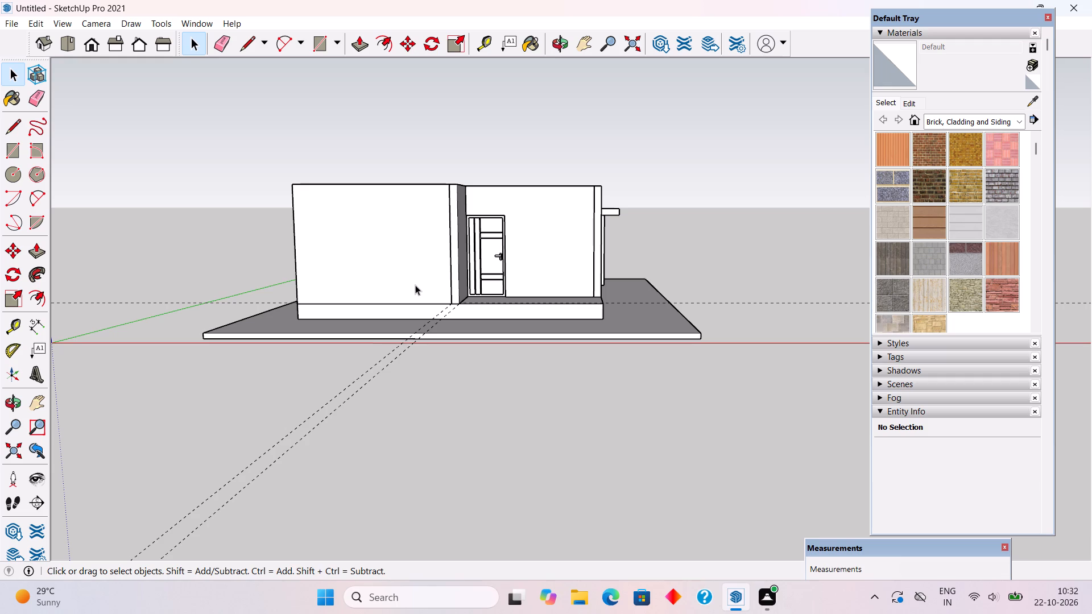
middle_drag(416, 286, 490, 285)
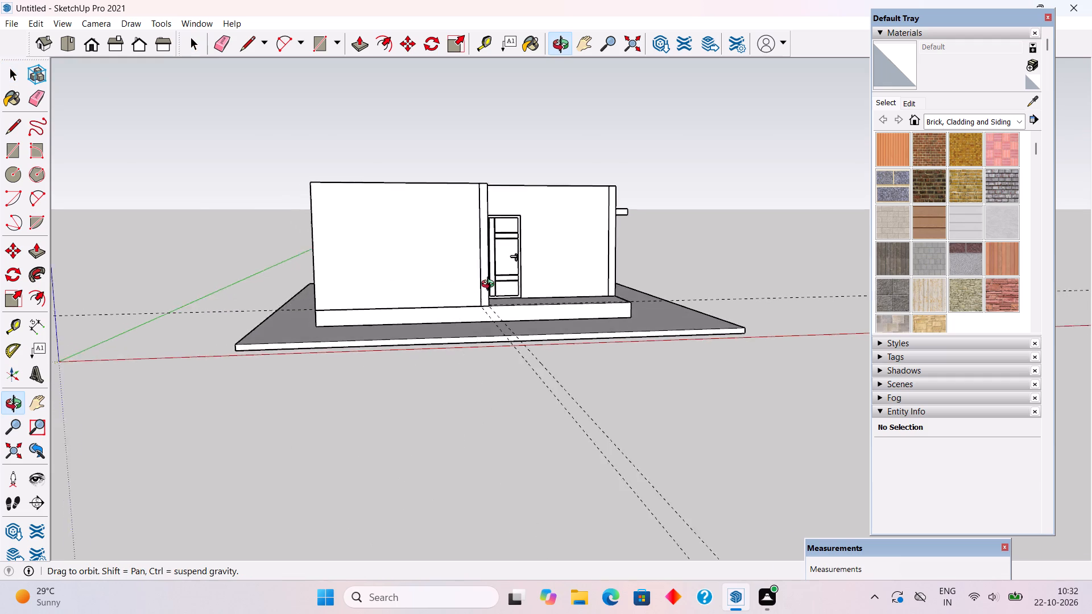
middle_drag(490, 285, 514, 288)
scroll(415, 175, up, 2)
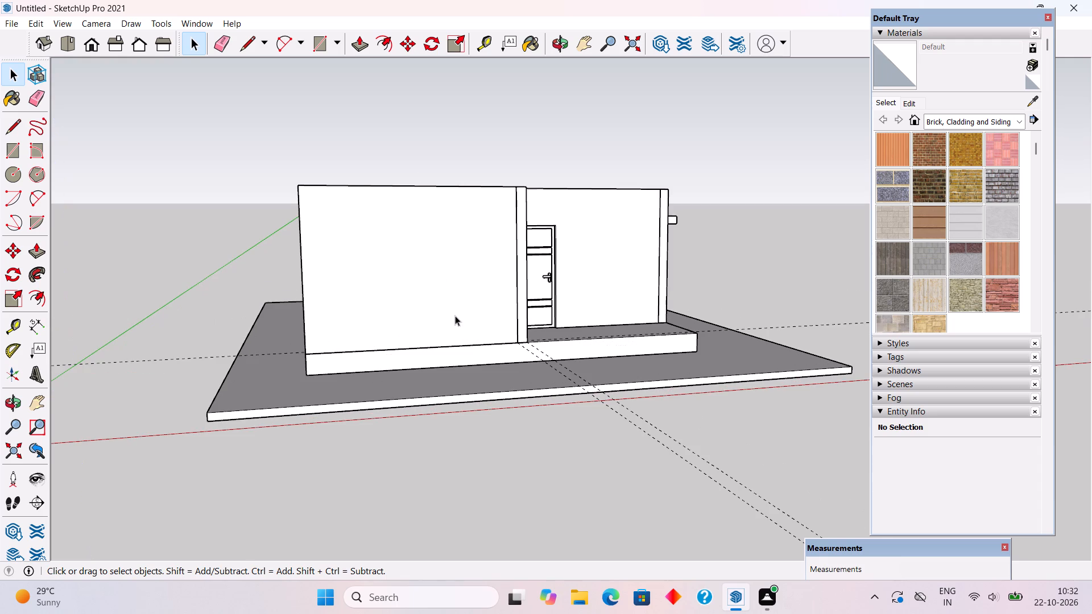
key(t)
click(518, 275)
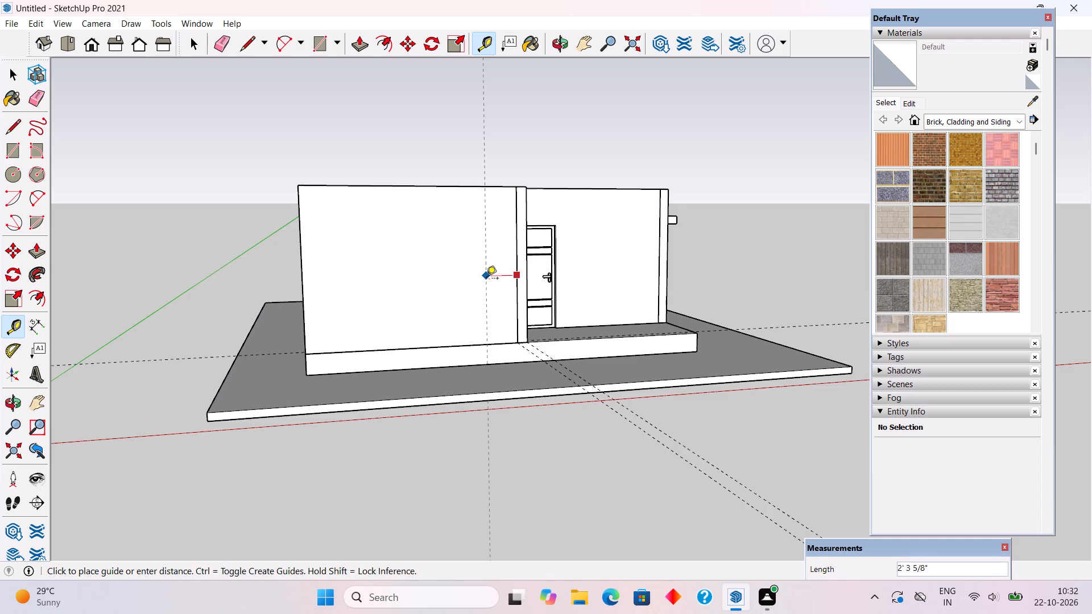
key(2)
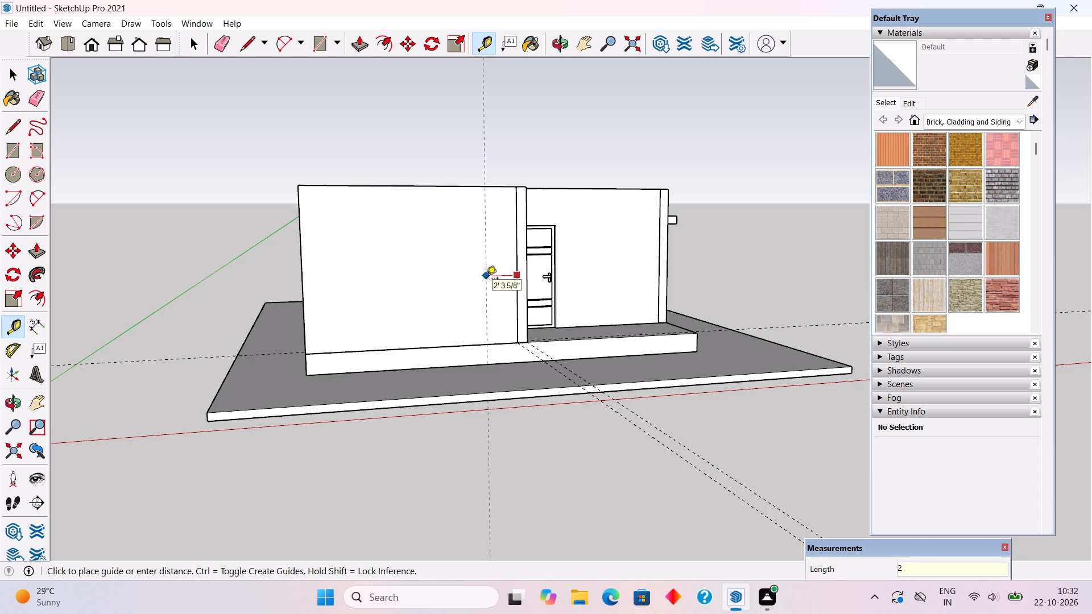
text(.5')
key(Return)
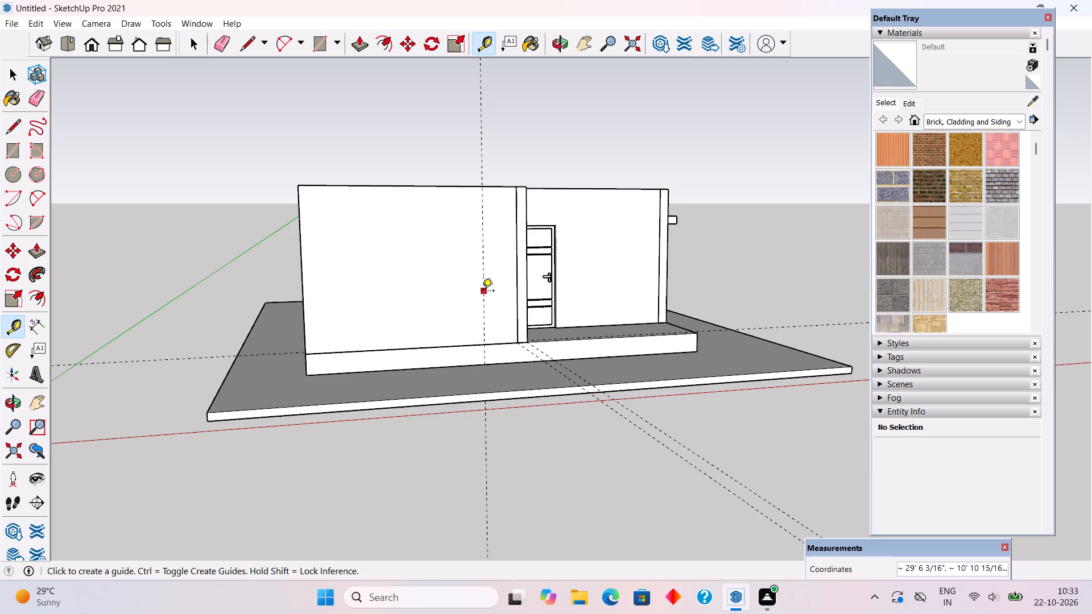
Start a second vertical guide on the front wall, offset from the first vertical guide away from the door.
scroll(482, 292, up, 4)
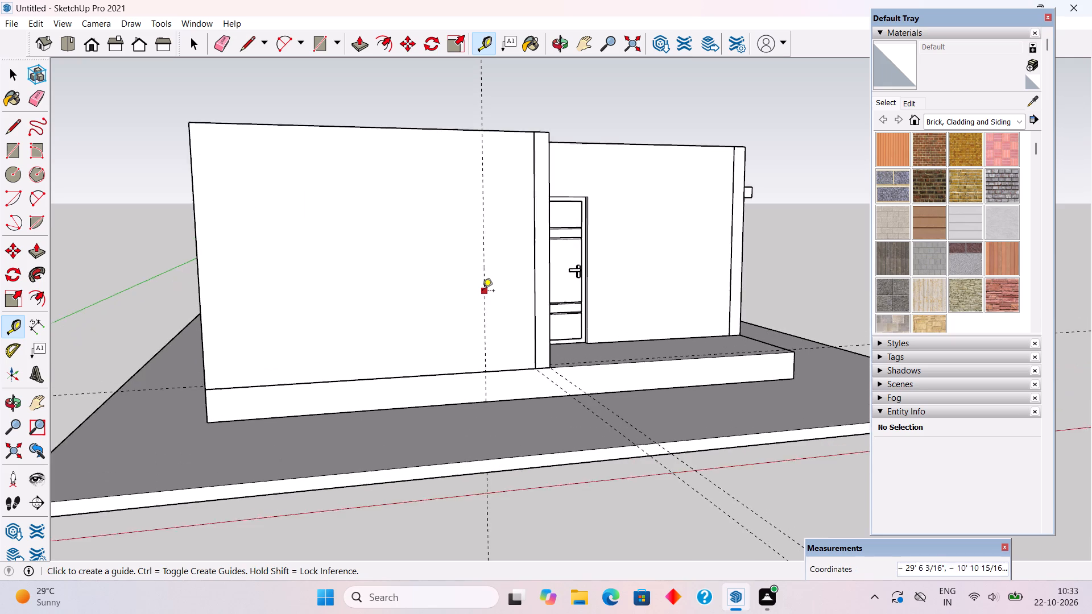
scroll(482, 292, up, 3)
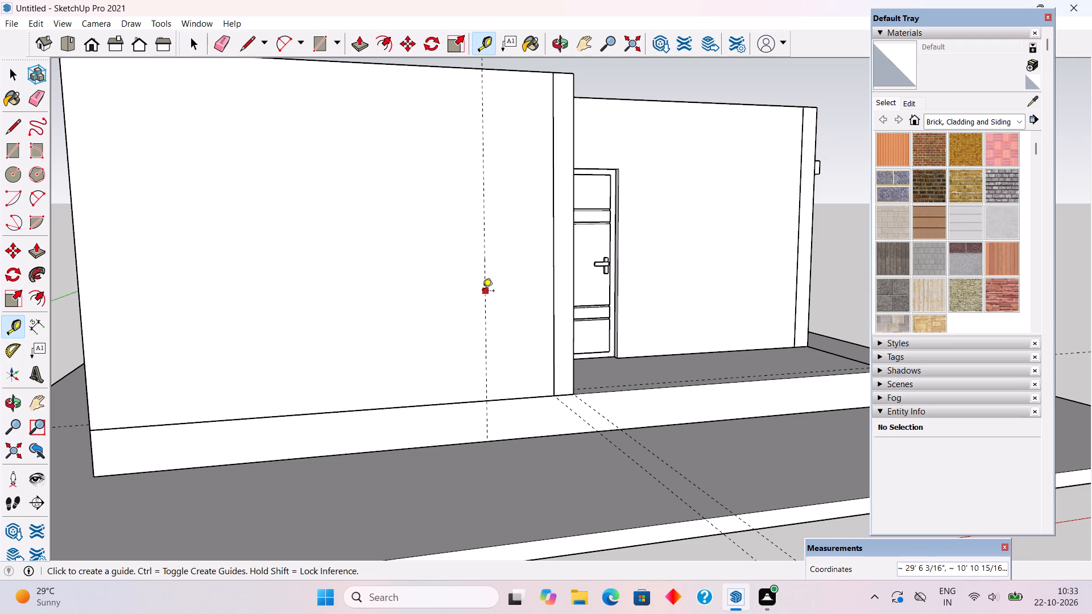
scroll(482, 292, up, 4)
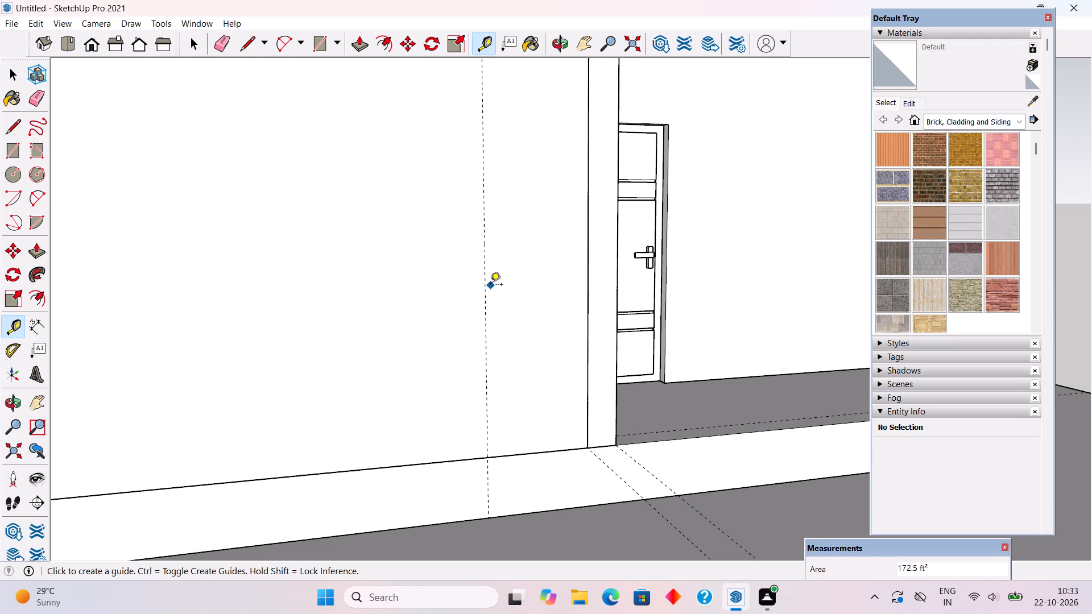
scroll(491, 285, up, 4)
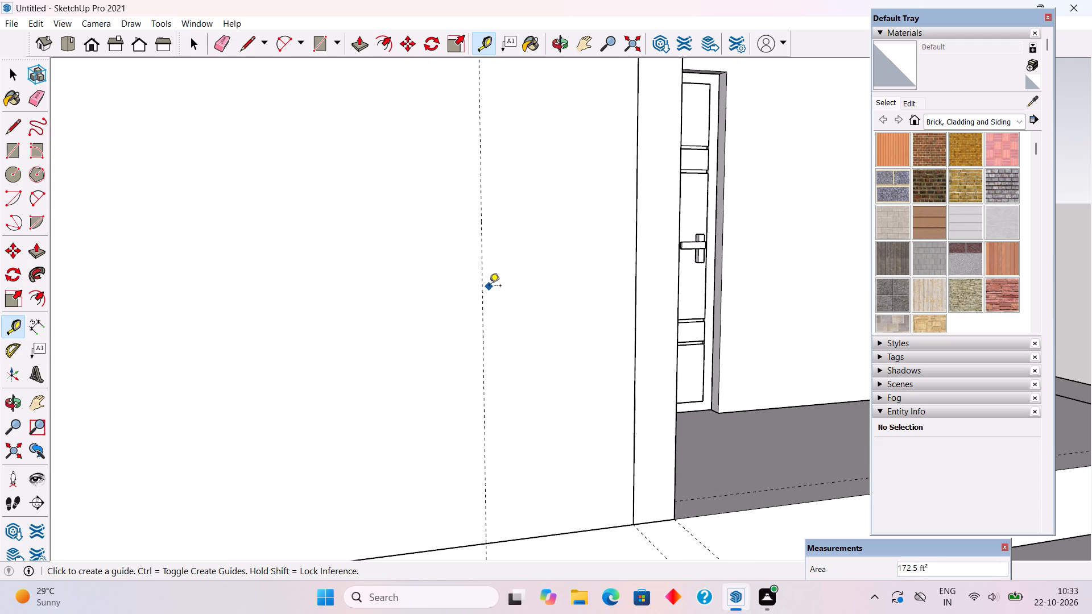
click(482, 289)
scroll(482, 289, down, 9)
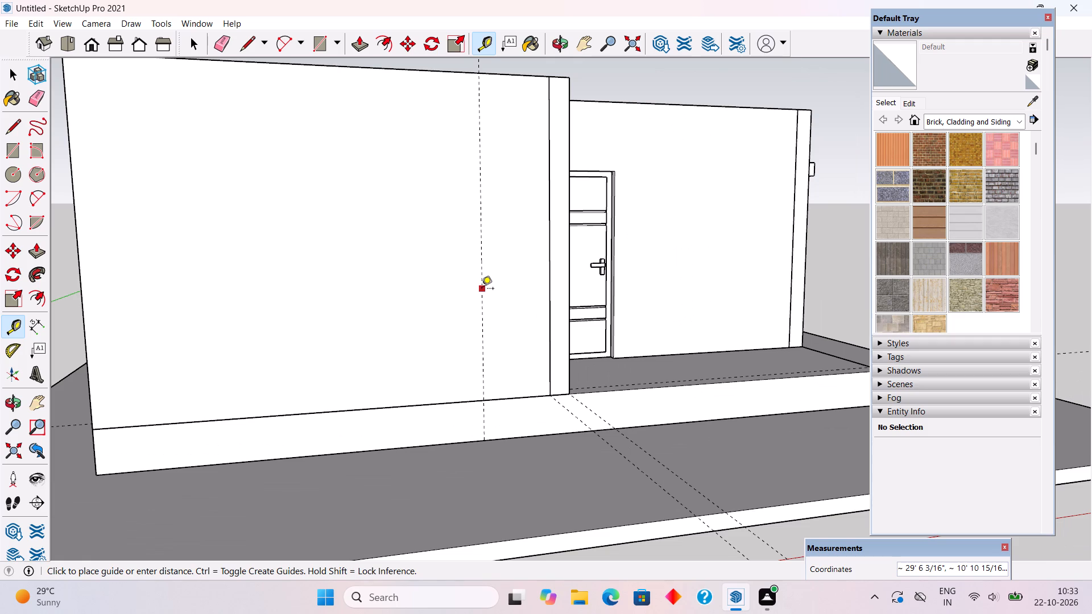
scroll(447, 288, up, 4)
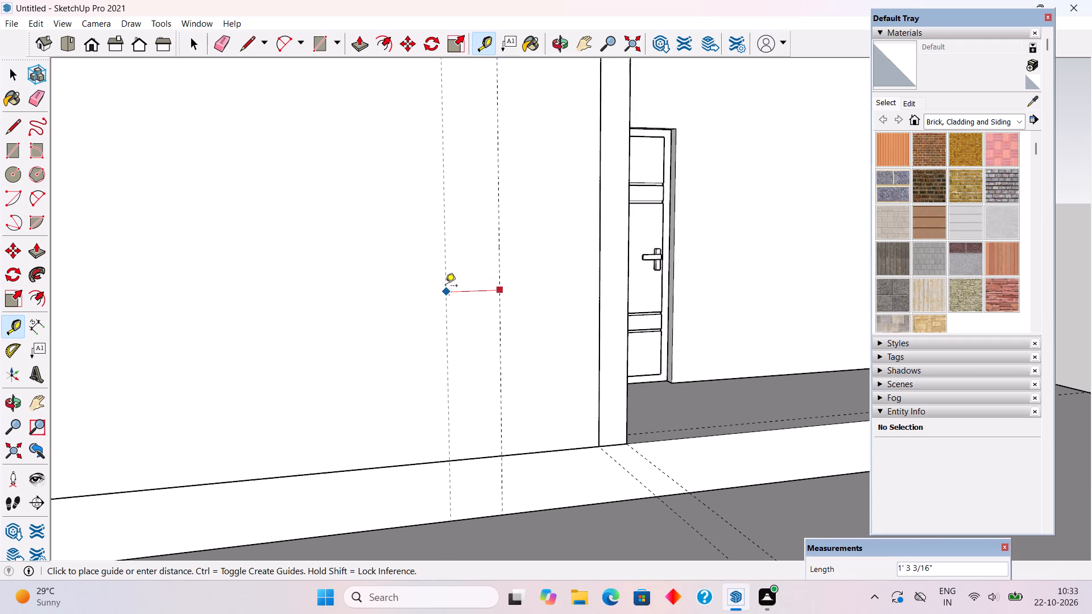
scroll(435, 299, down, 11)
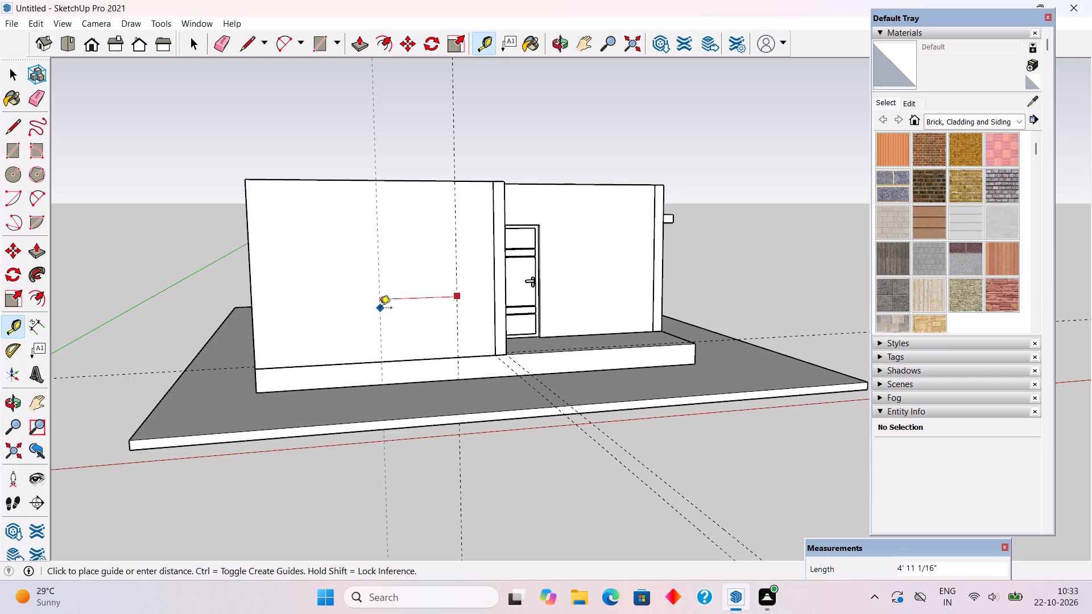
scroll(389, 309, up, 3)
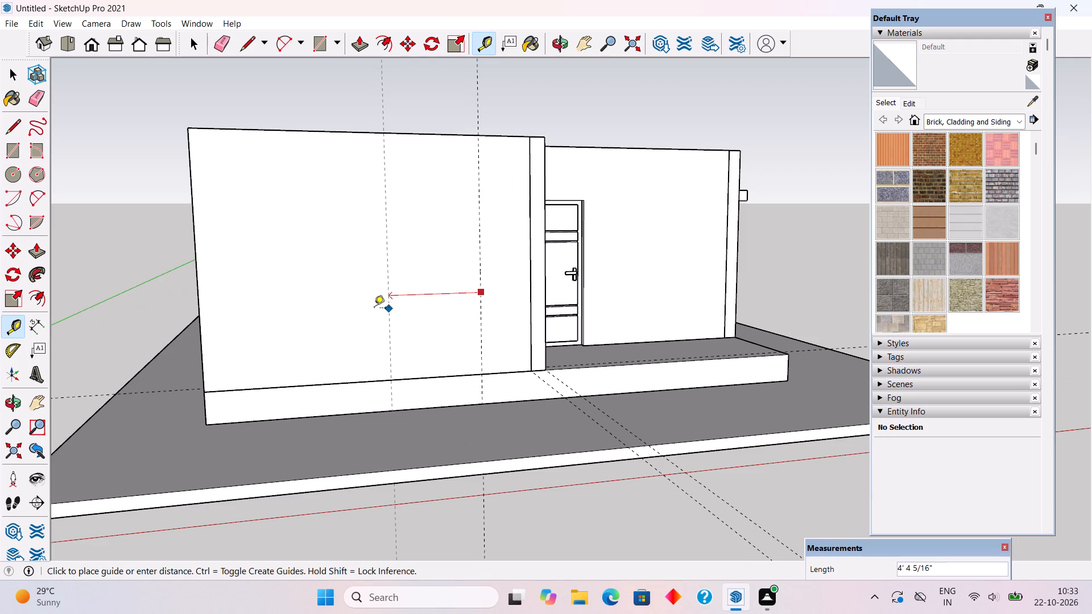
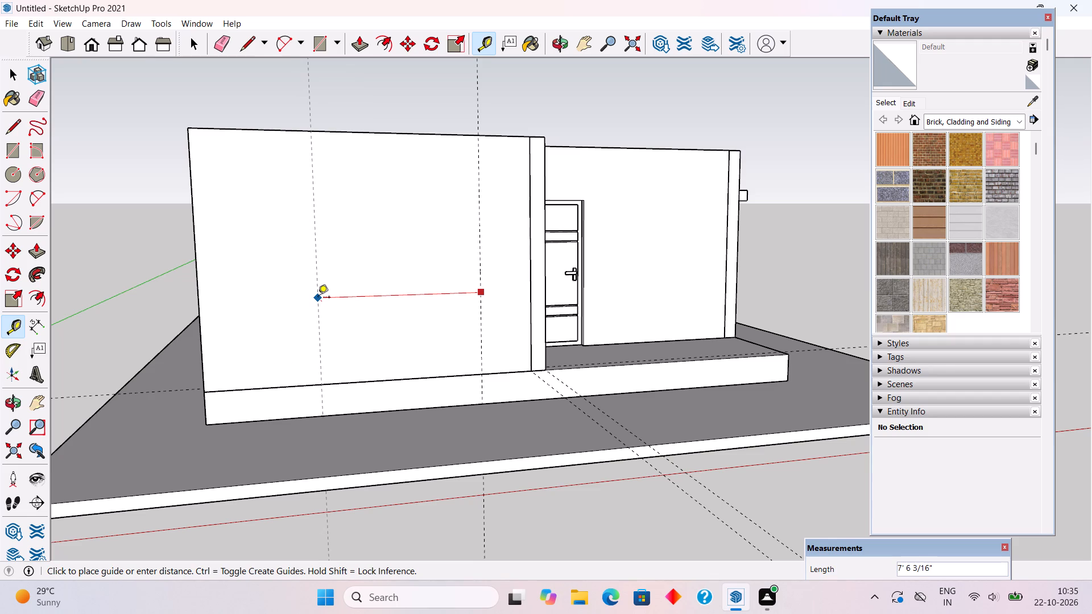
Place a vertical guide on the front wall 1.5' from the existing one, away from the entrance, and another 6' beyond it.
scroll(311, 310, up, 1)
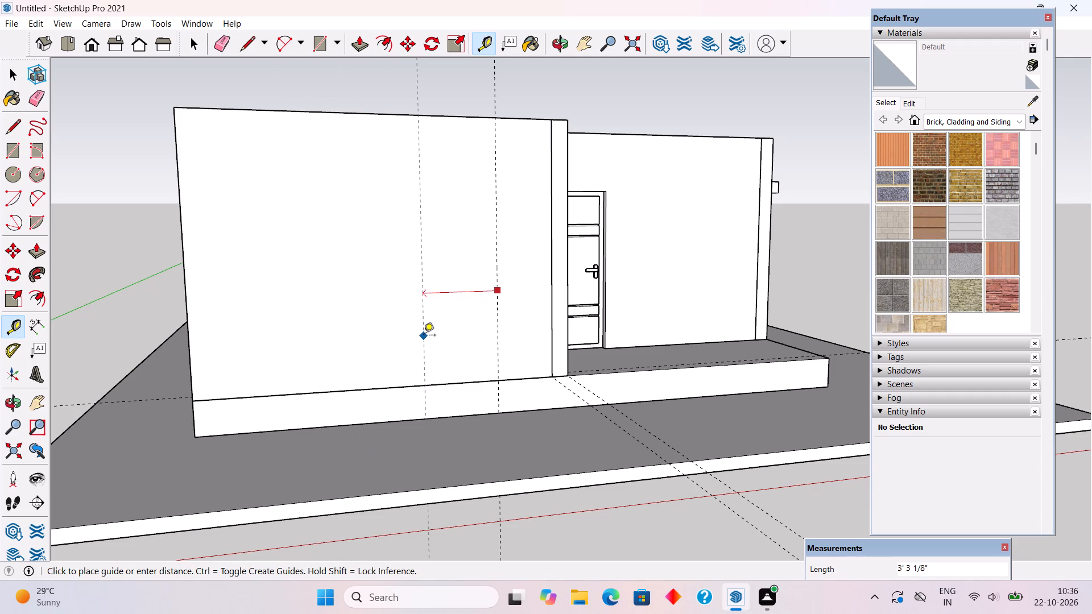
text(1.5)
key(apostrophe)
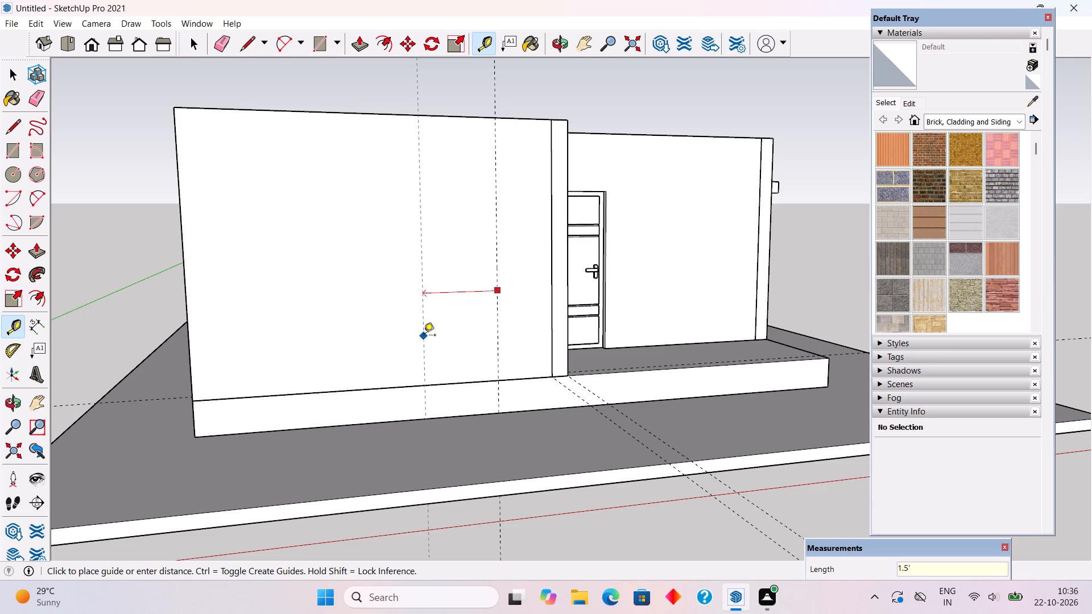
key(Return)
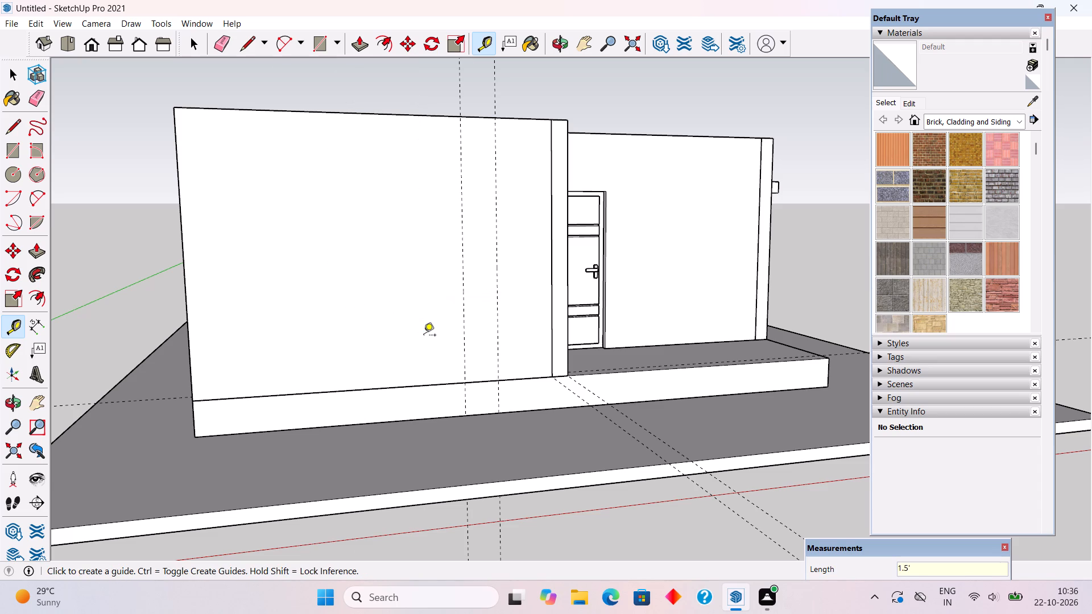
click(462, 276)
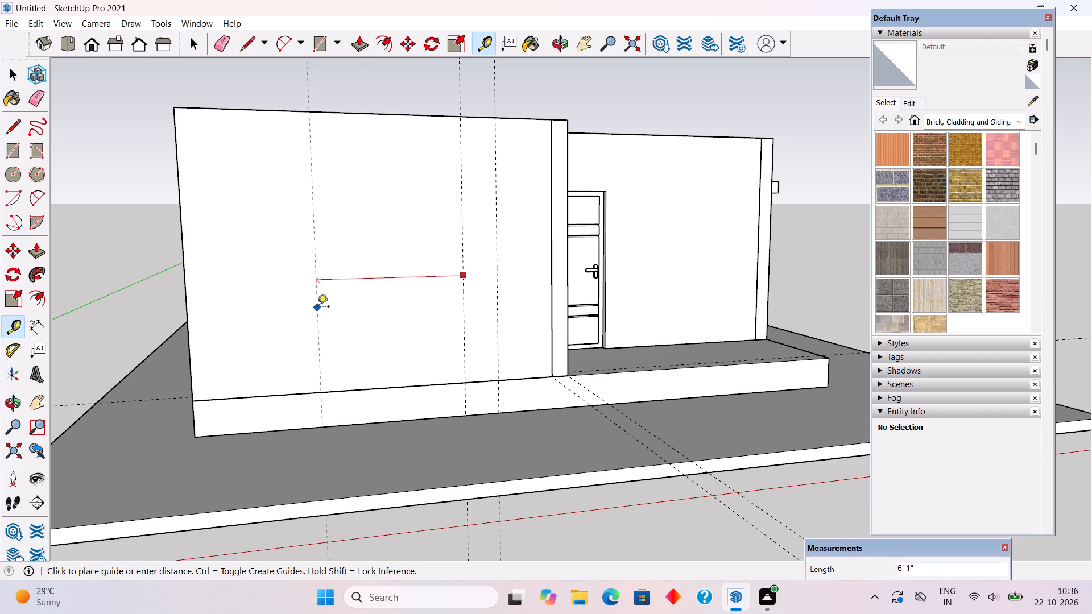
key(6)
key(apostrophe)
key(Return)
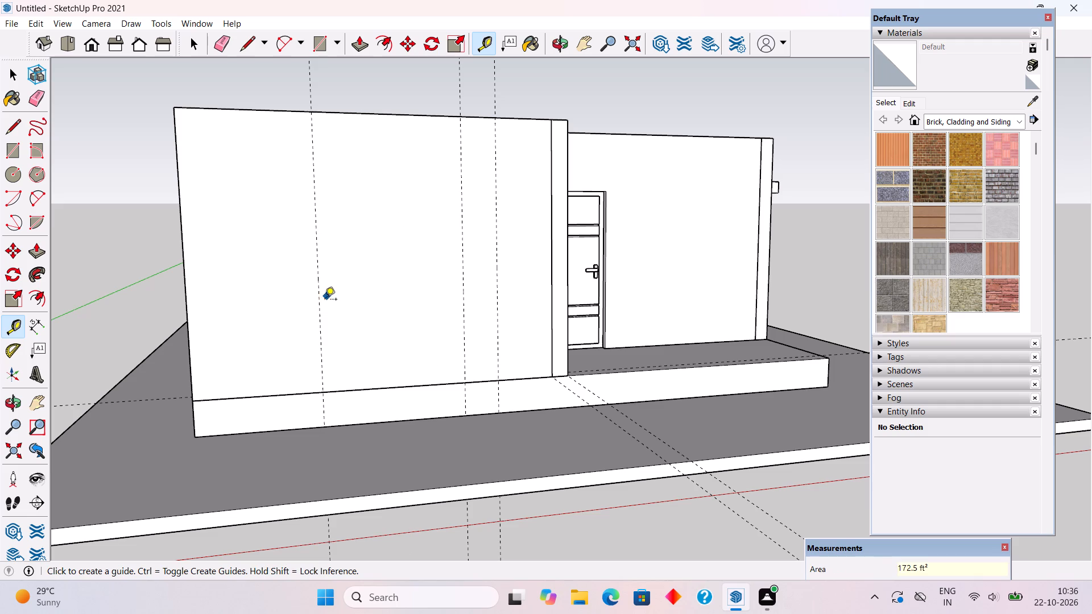
Offset another vertical guide 5" from each of the two guides that are 6' apart, both away from the entrance.
click(316, 310)
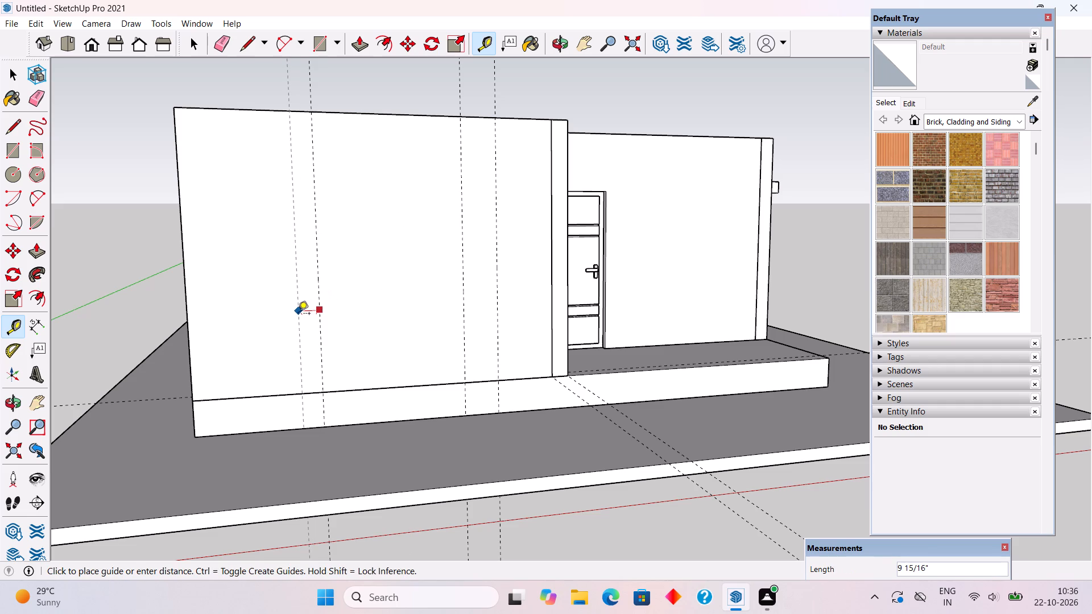
key(5)
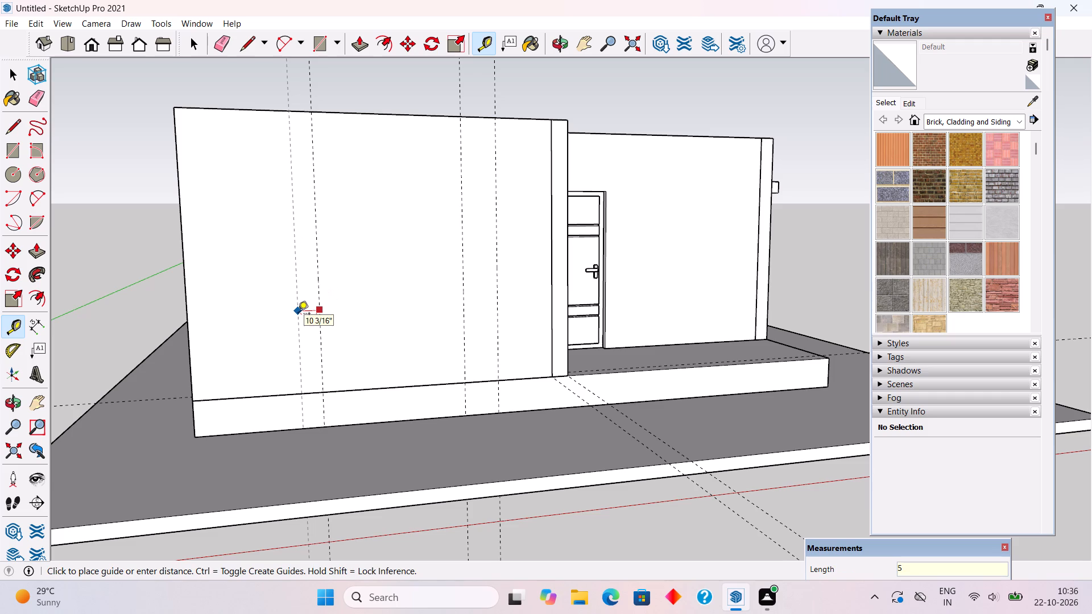
key(shift+quotedbl)
key(Return)
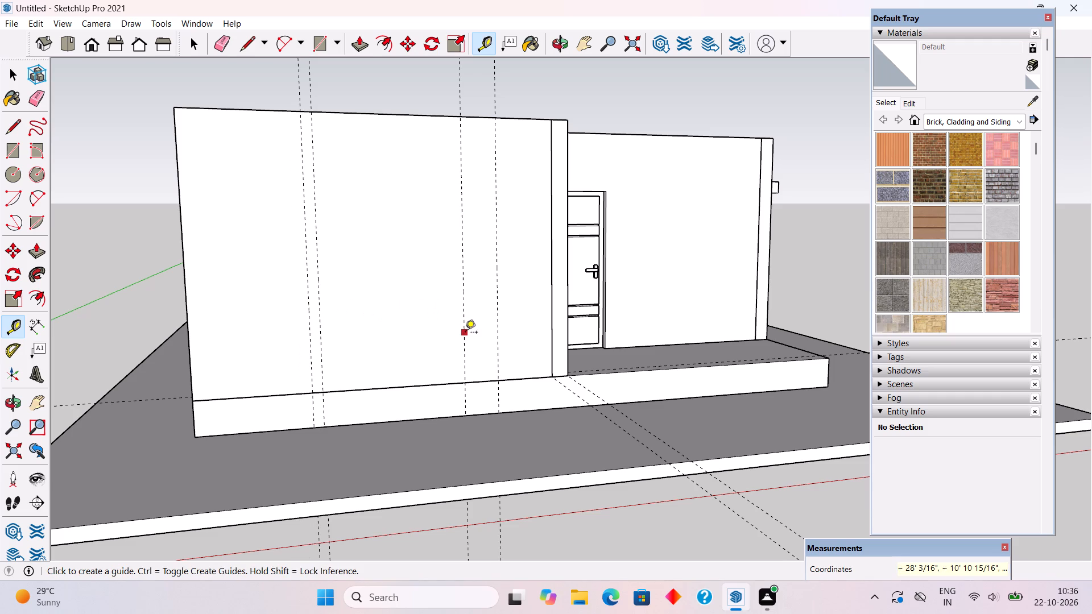
click(465, 333)
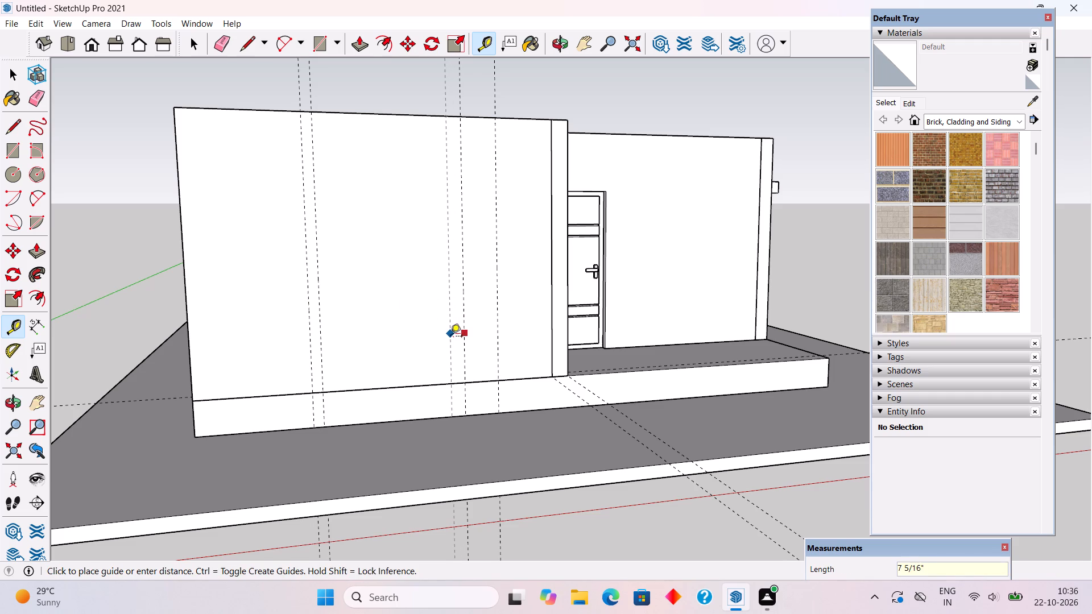
key(5)
key(shift+quotedbl)
key(Return)
Measure the height from the plinth's top edge to the bottom of the large side-wall window opening nearest the entrance.
click(370, 389)
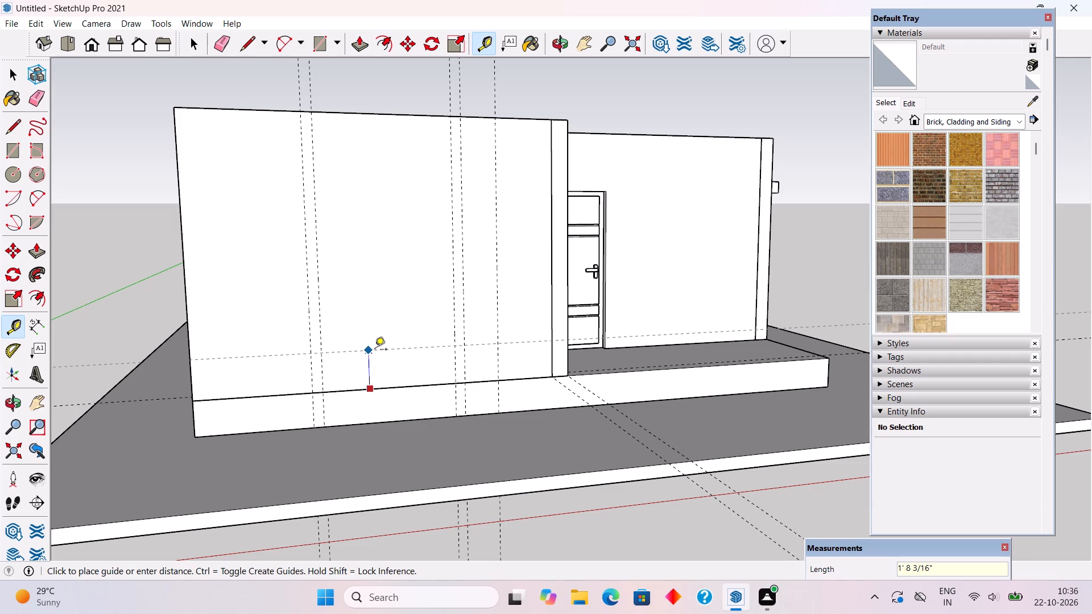
middle_drag(377, 351, 172, 353)
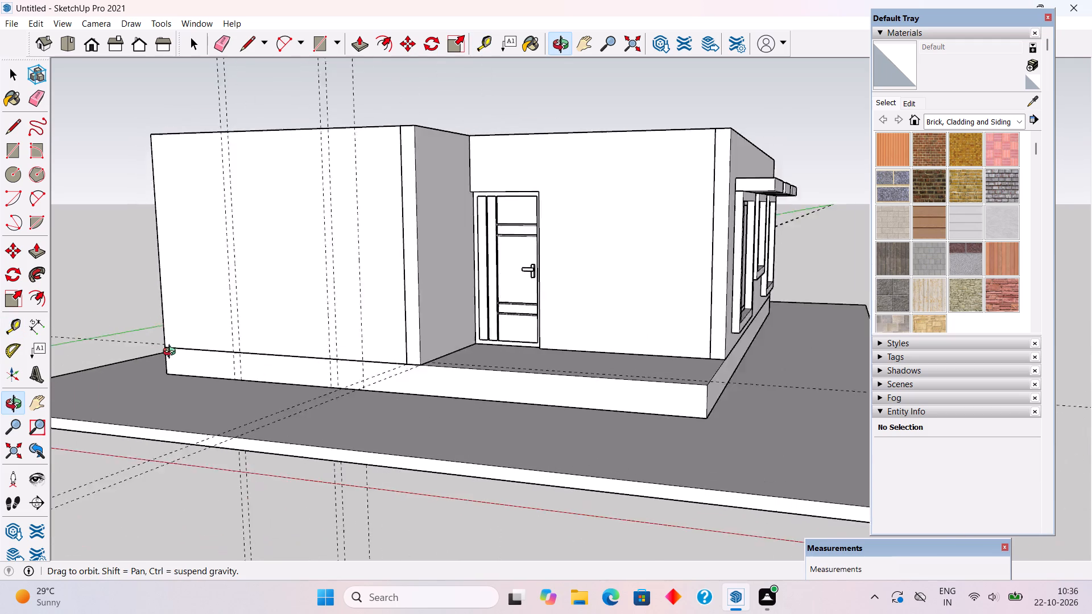
middle_drag(172, 353, 124, 337)
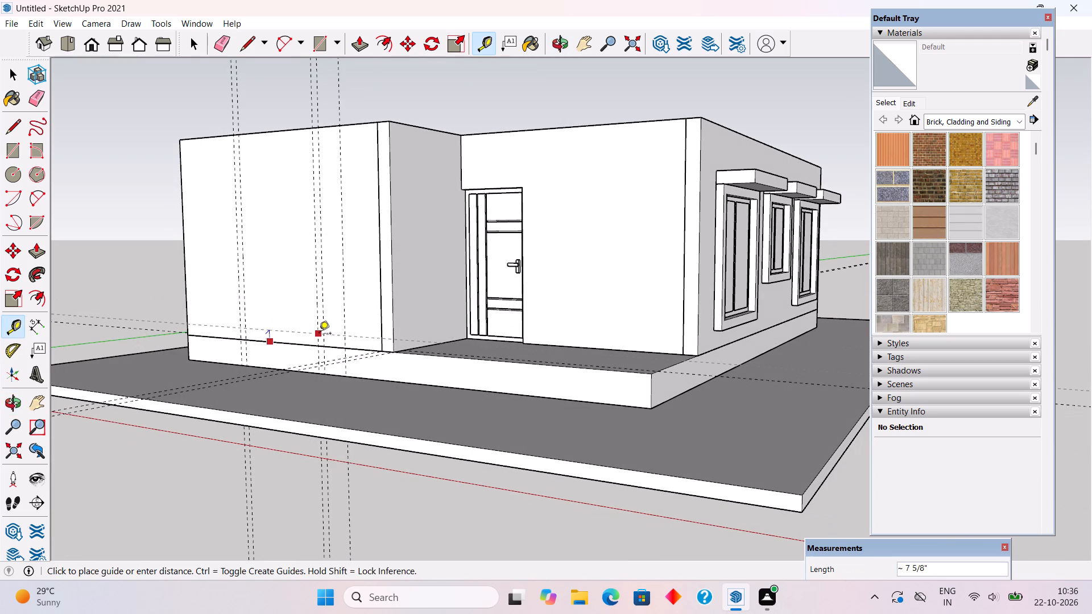
key(t)
scroll(314, 362, down, 5)
scroll(611, 371, up, 4)
scroll(552, 332, up, 4)
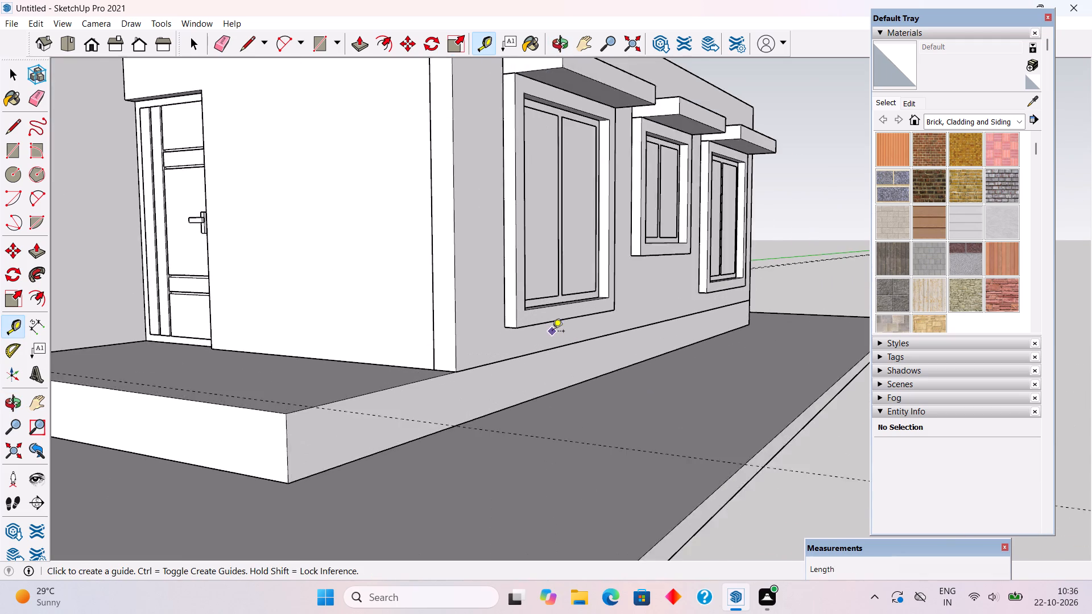
scroll(552, 332, up, 7)
scroll(448, 373, down, 4)
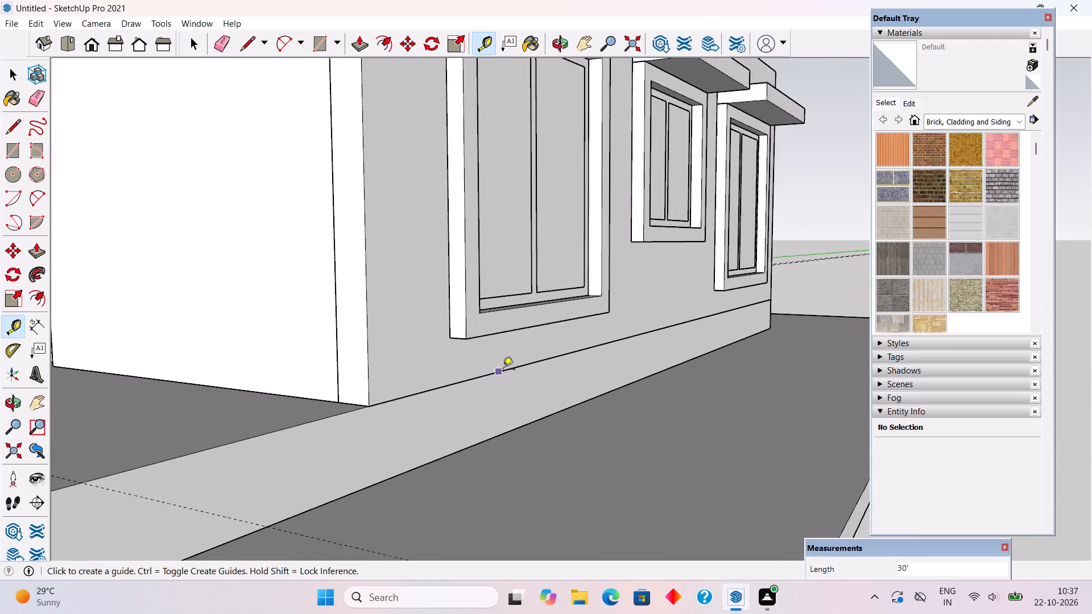
middle_drag(531, 367, 320, 412)
scroll(319, 397, up, 5)
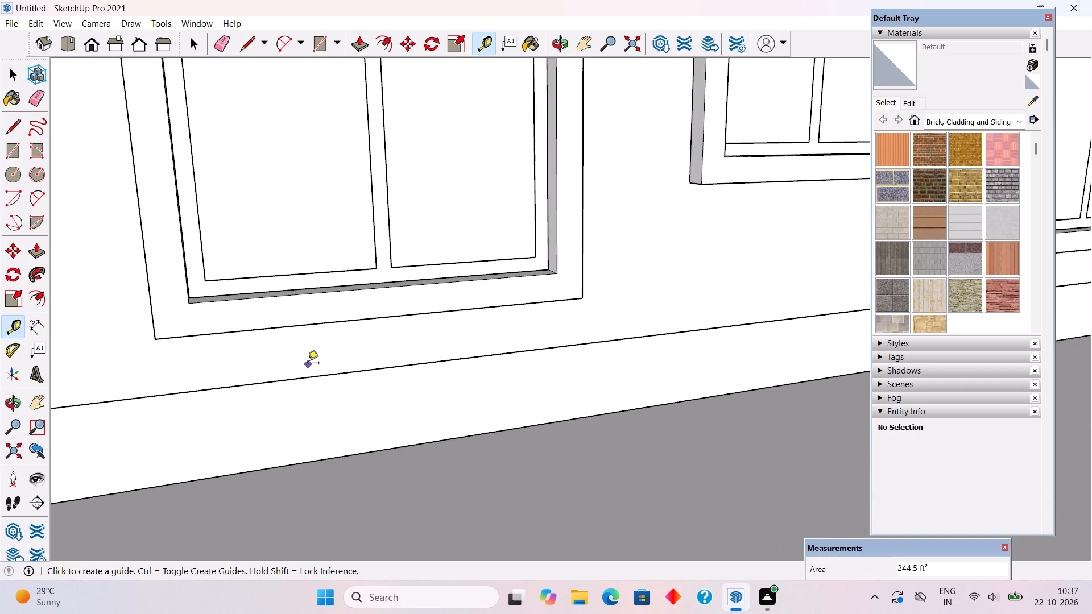
click(308, 379)
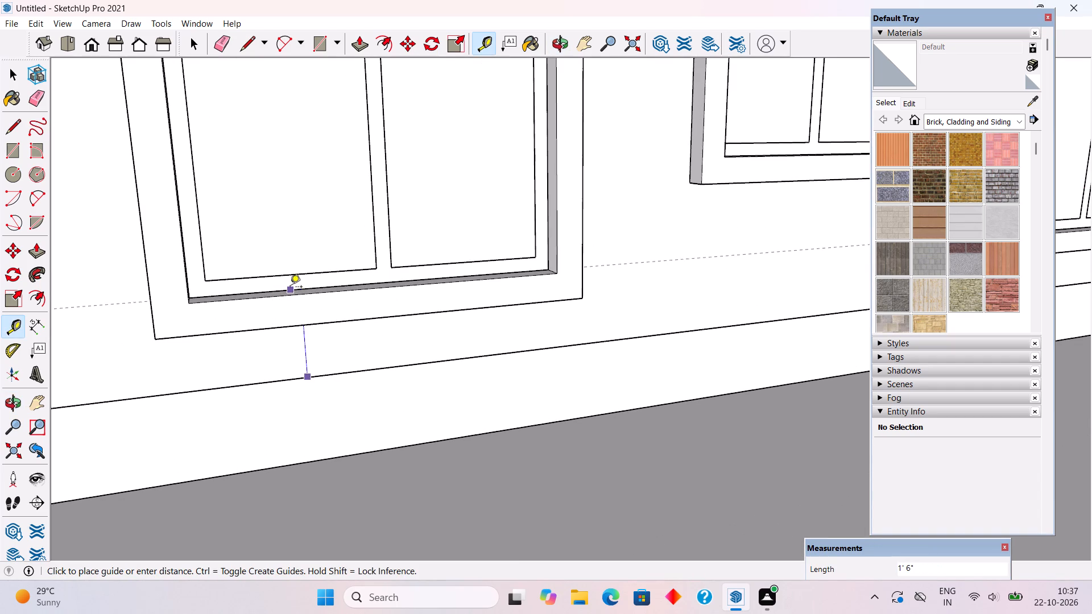
key(space)
Place a horizontal guide on the front wall 1.5' above the plinth's top edge.
scroll(290, 290, down, 6)
scroll(298, 351, down, 9)
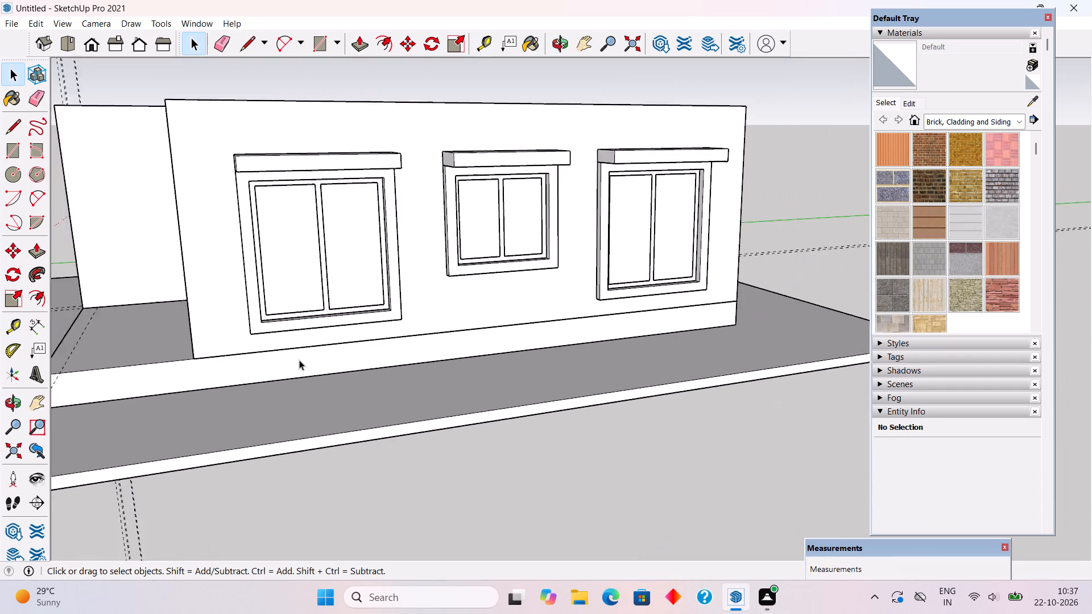
scroll(299, 360, down, 8)
middle_drag(148, 312, 468, 273)
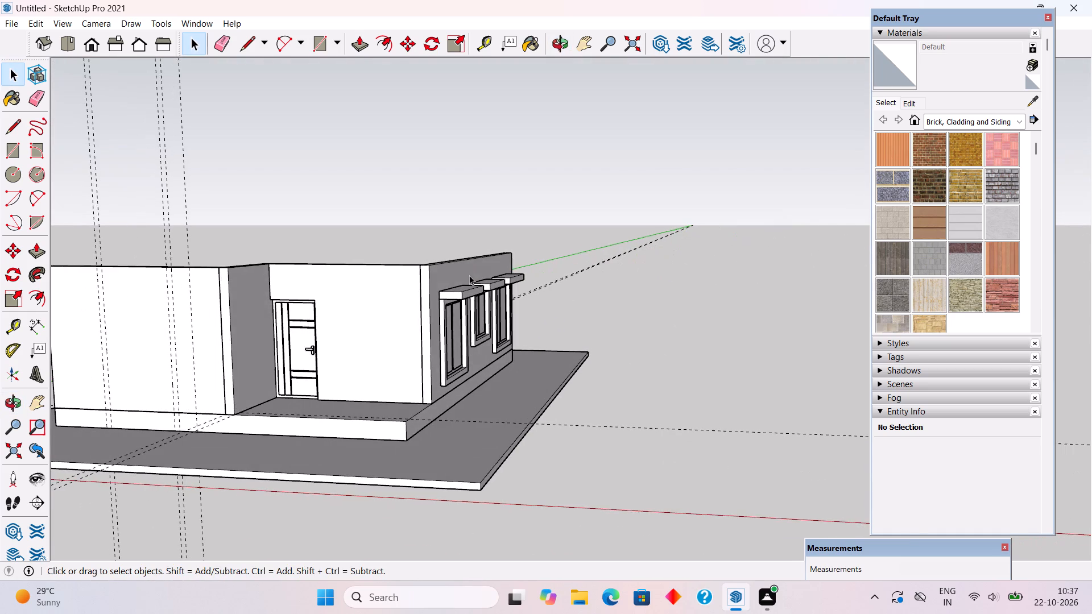
scroll(261, 314, down, 6)
scroll(154, 338, up, 4)
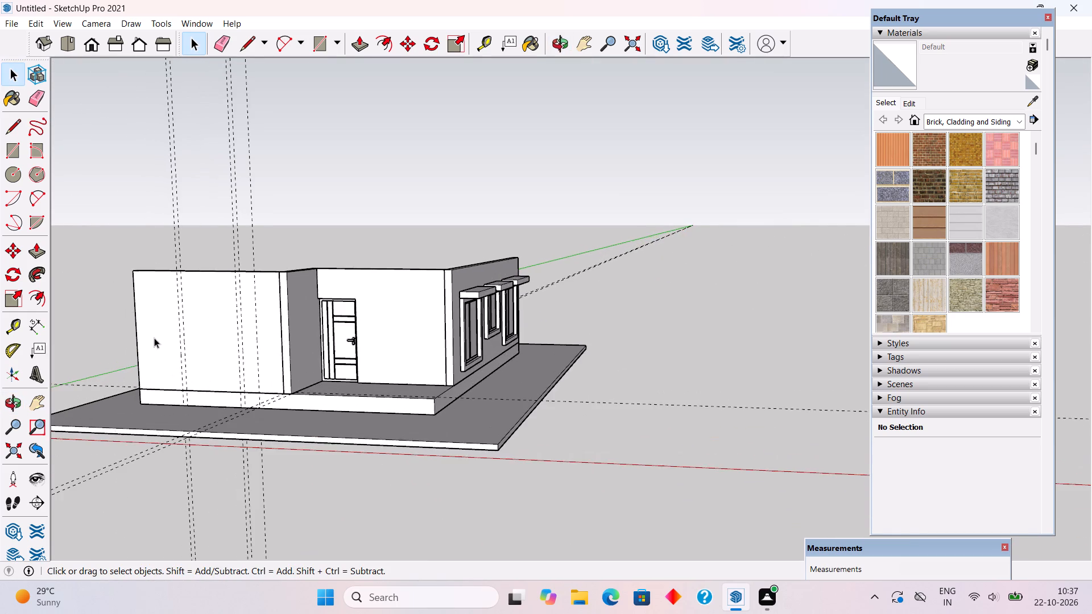
middle_drag(171, 372, 197, 387)
scroll(118, 380, up, 7)
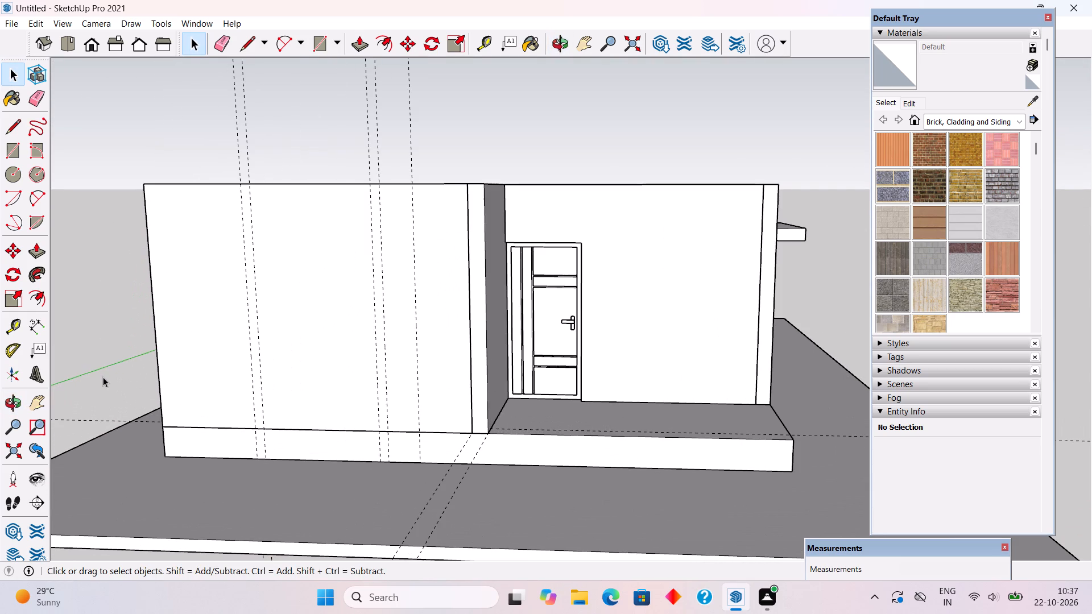
key(t)
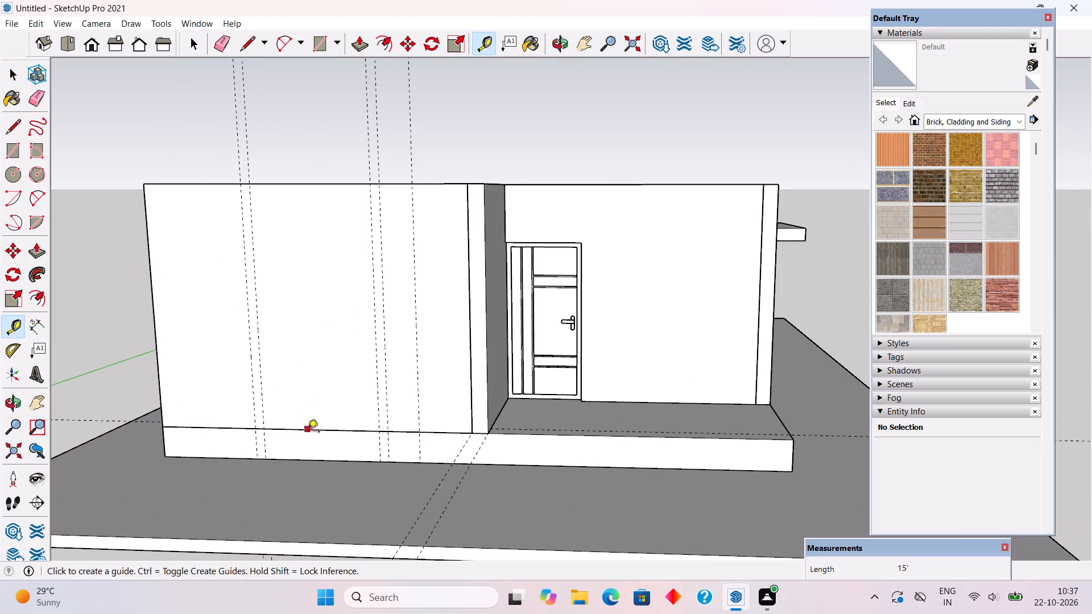
click(318, 433)
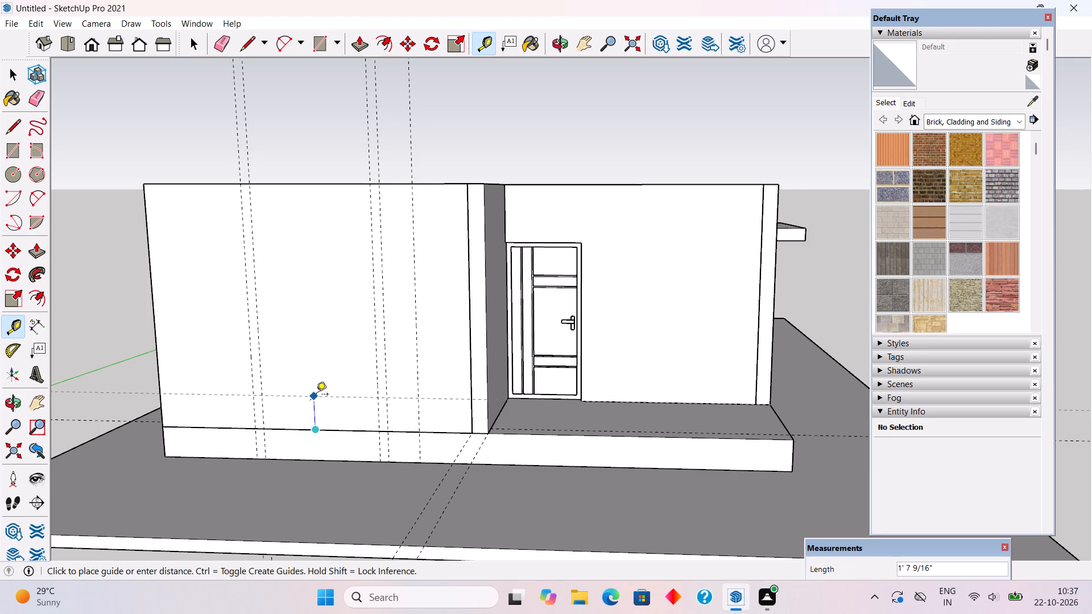
text(1.5')
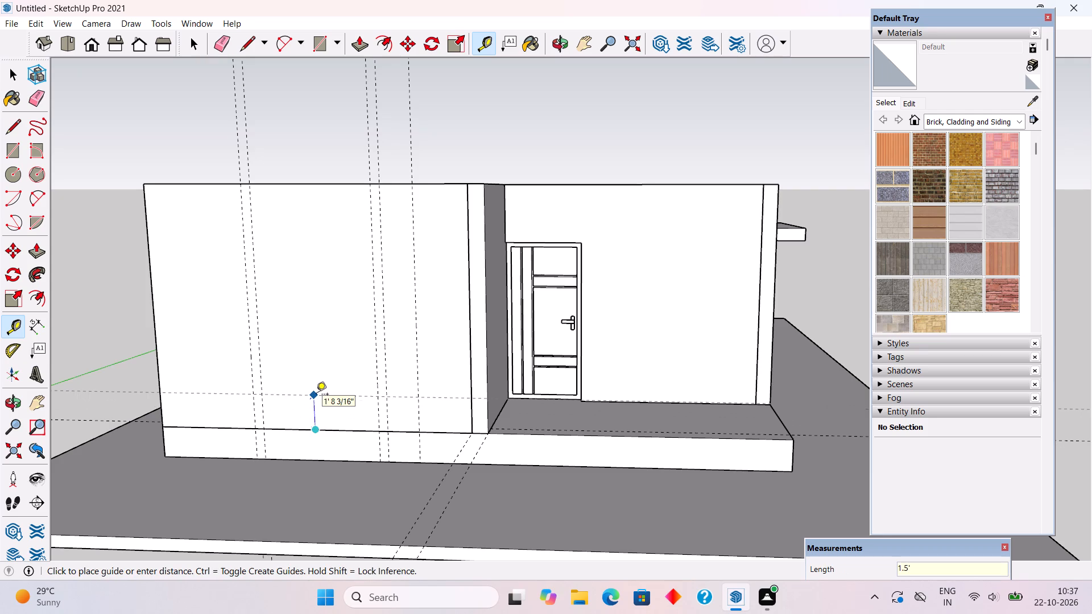
key(Return)
Measure the height of the large side-wall window opening nearest the entrance, from its bottom edge to its top edge.
scroll(316, 395, down, 4)
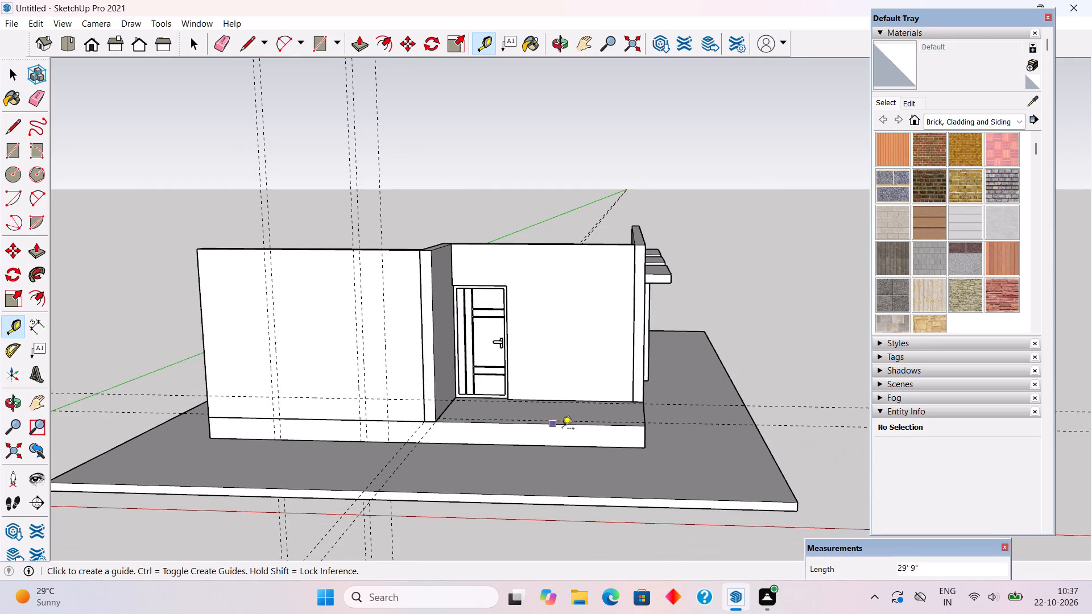
middle_drag(531, 432, 383, 424)
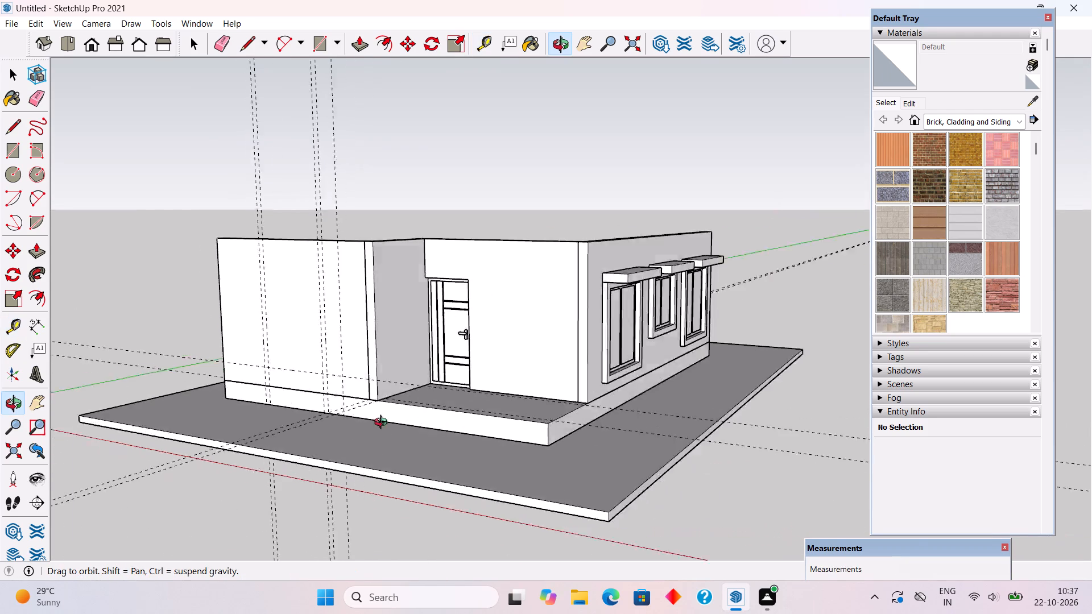
middle_drag(383, 424, 159, 436)
scroll(497, 289, up, 7)
middle_drag(545, 309, 541, 301)
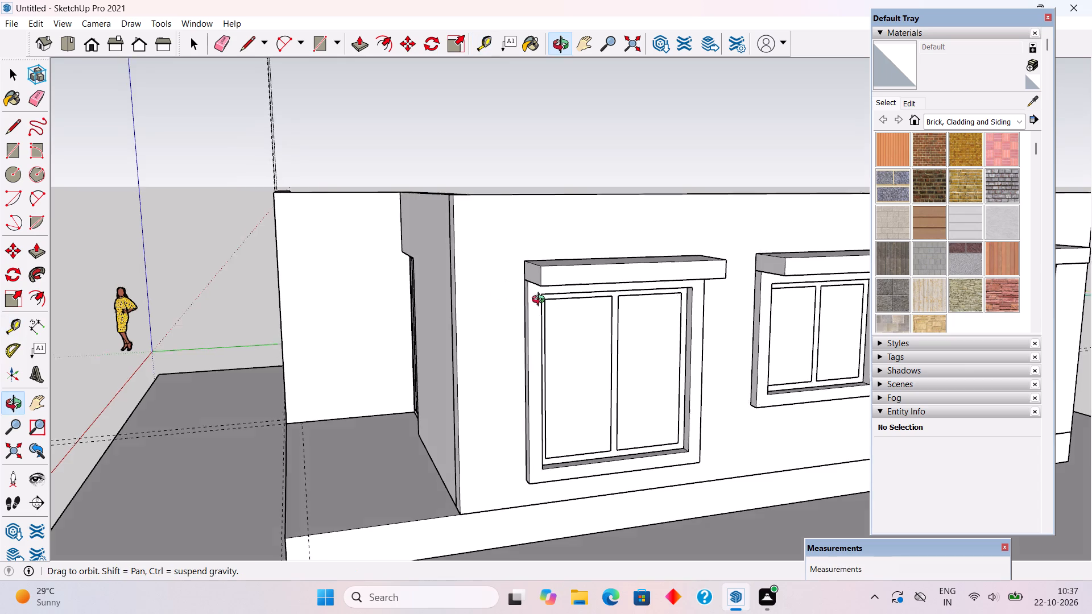
middle_drag(541, 301, 489, 248)
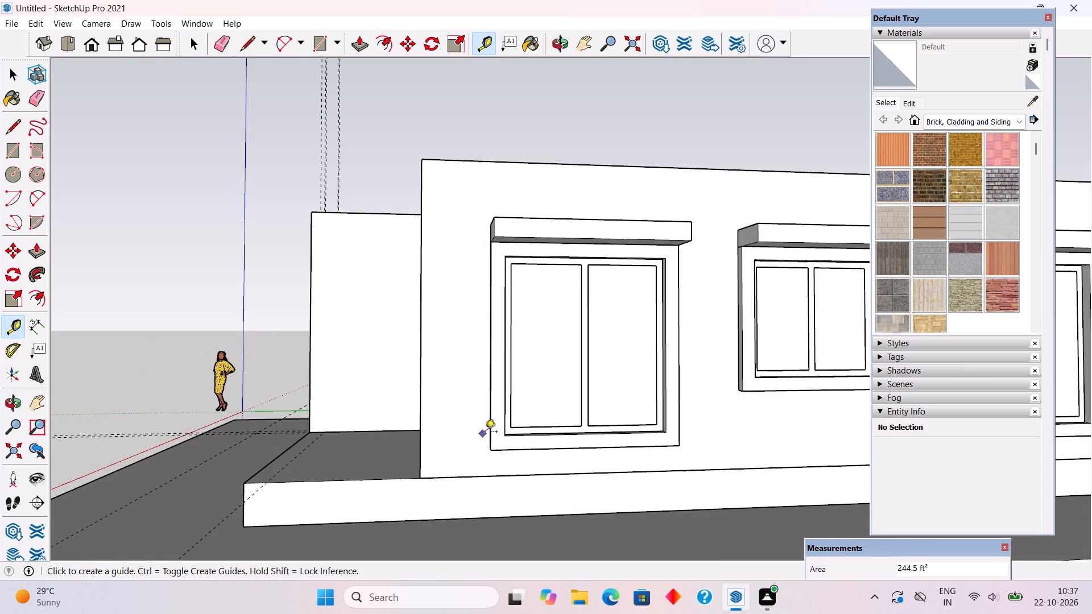
scroll(534, 429, up, 8)
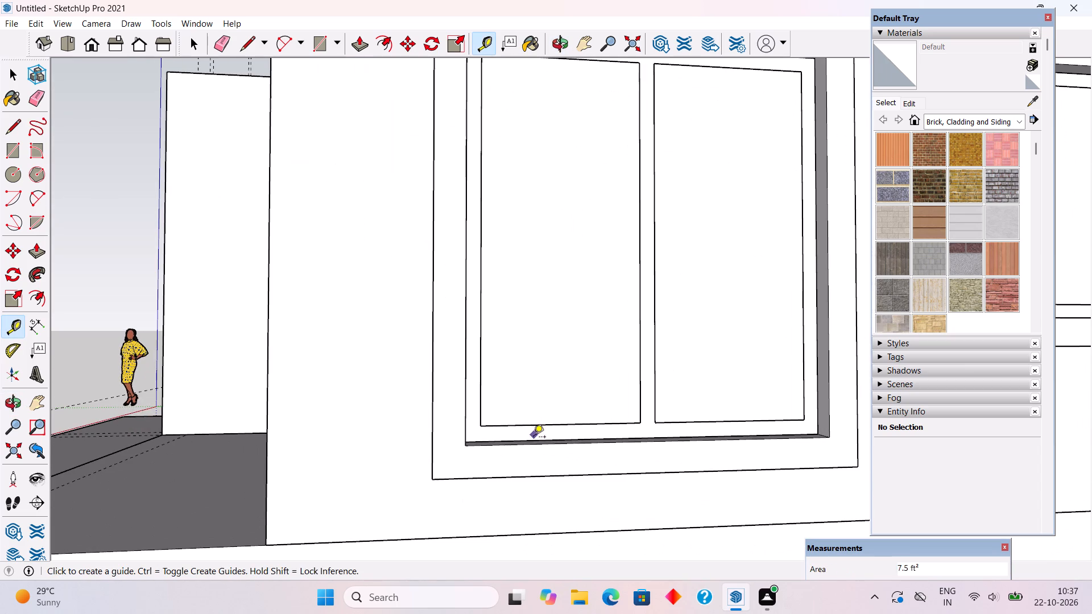
click(533, 438)
scroll(531, 436, down, 6)
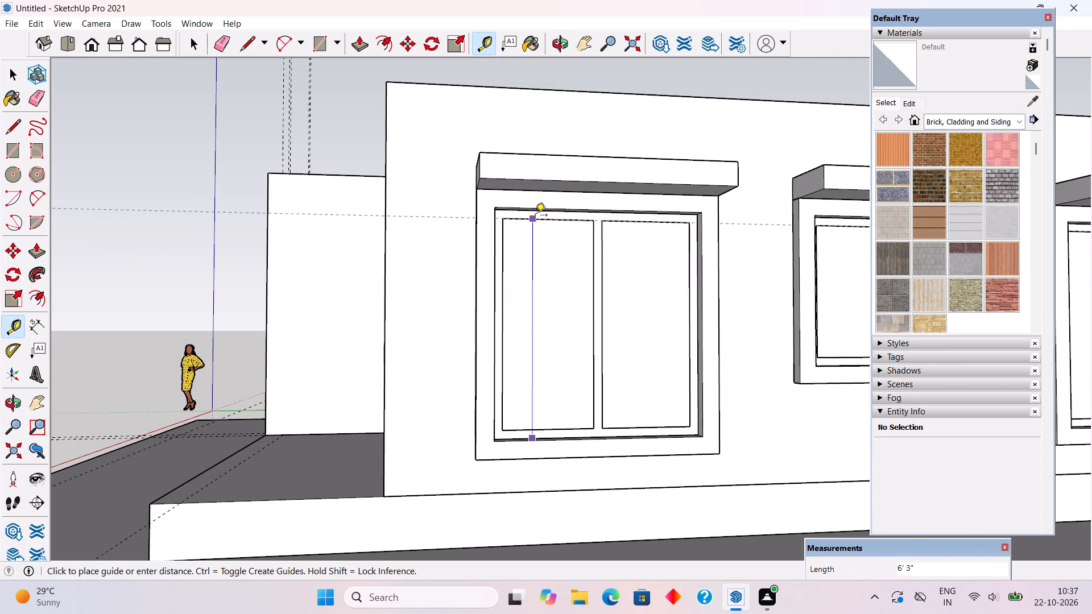
scroll(533, 223, up, 6)
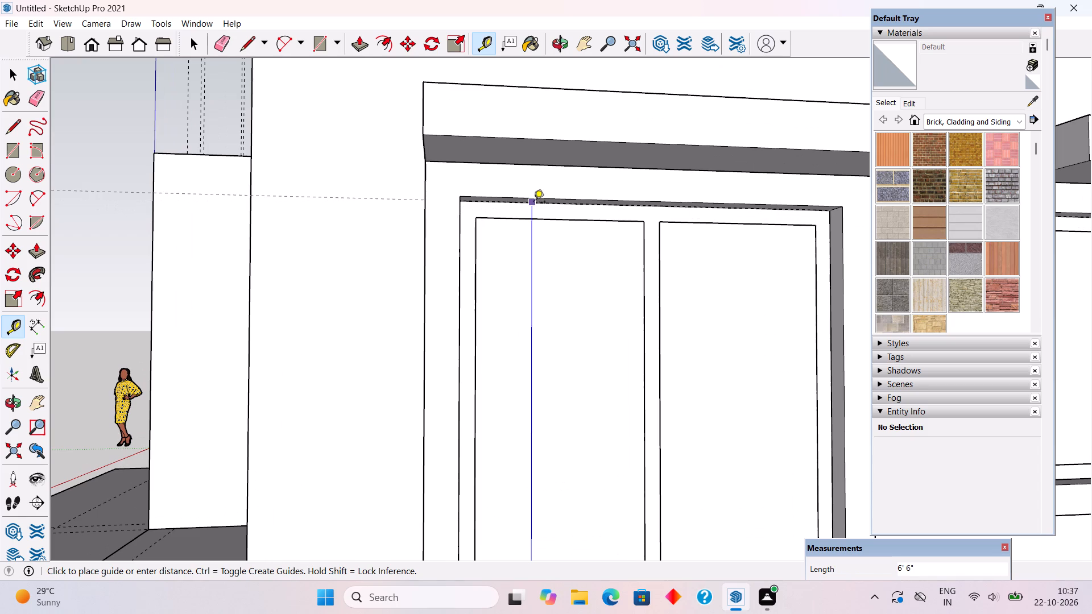
scroll(533, 203, down, 3)
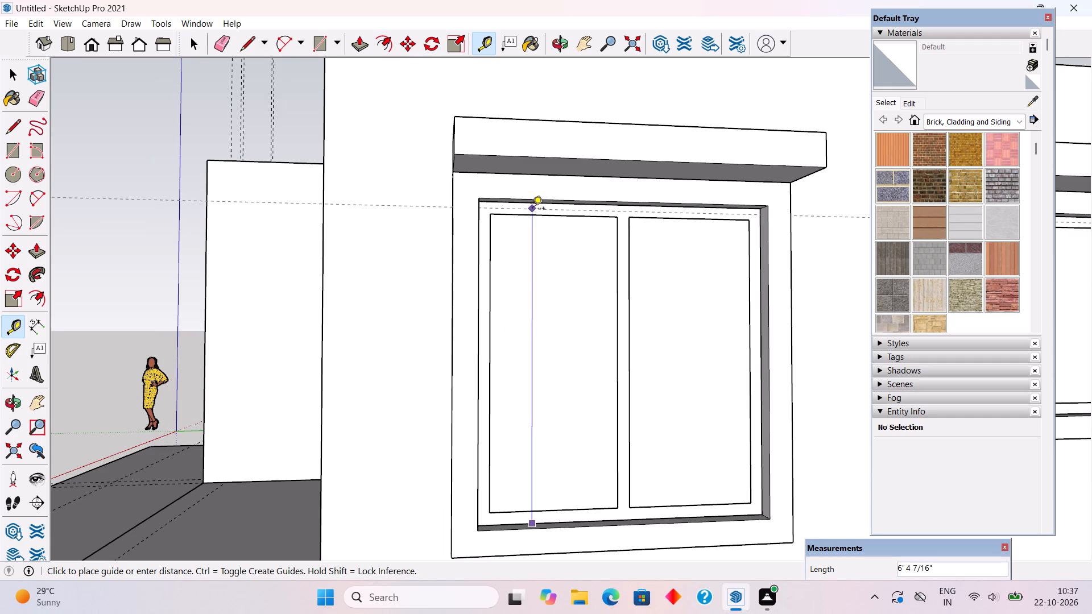
scroll(532, 207, up, 5)
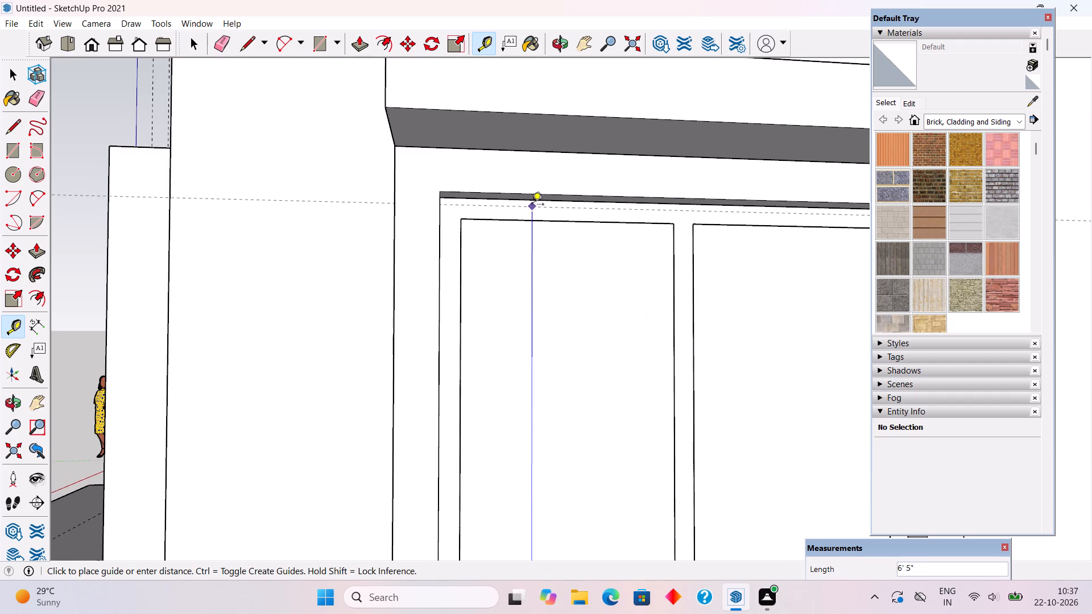
scroll(532, 202, down, 8)
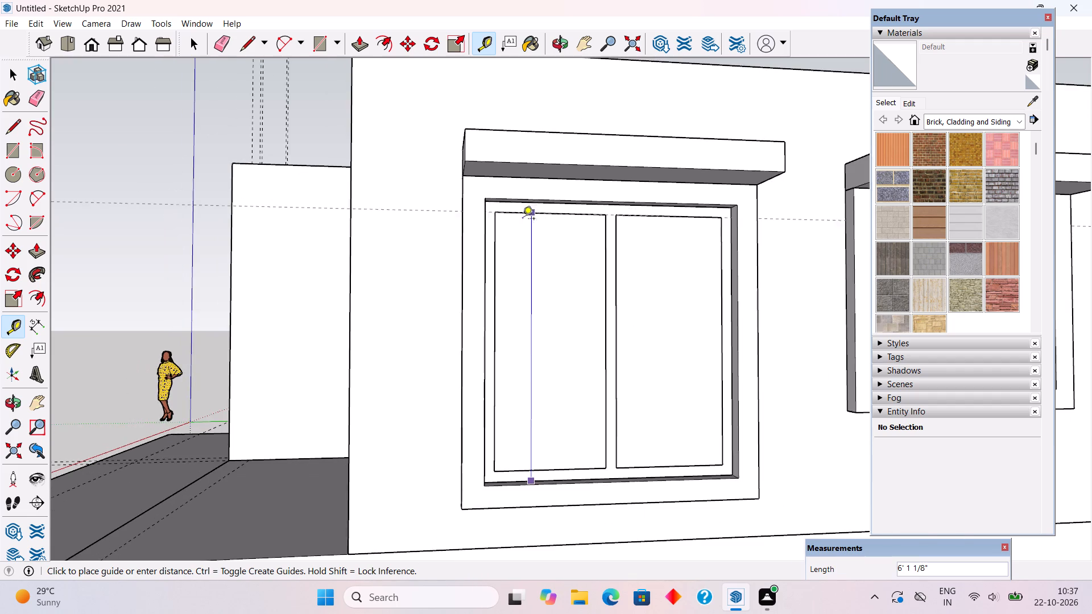
scroll(523, 219, down, 5)
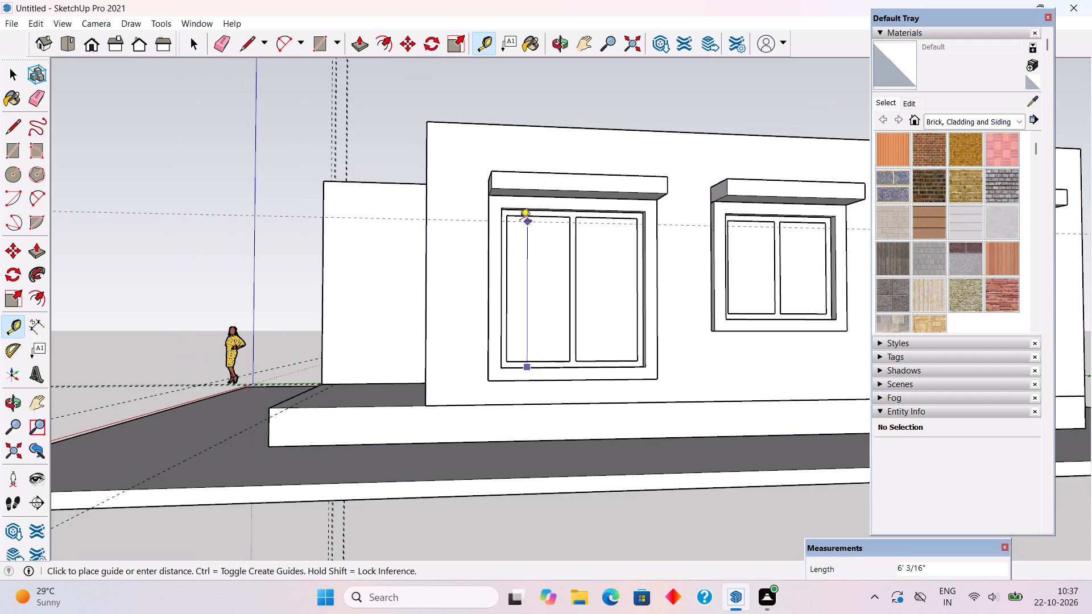
key(space)
Place a horizontal guide on the front wall 6.5' above the sill-height guide.
scroll(502, 248, down, 4)
middle_drag(450, 271, 495, 279)
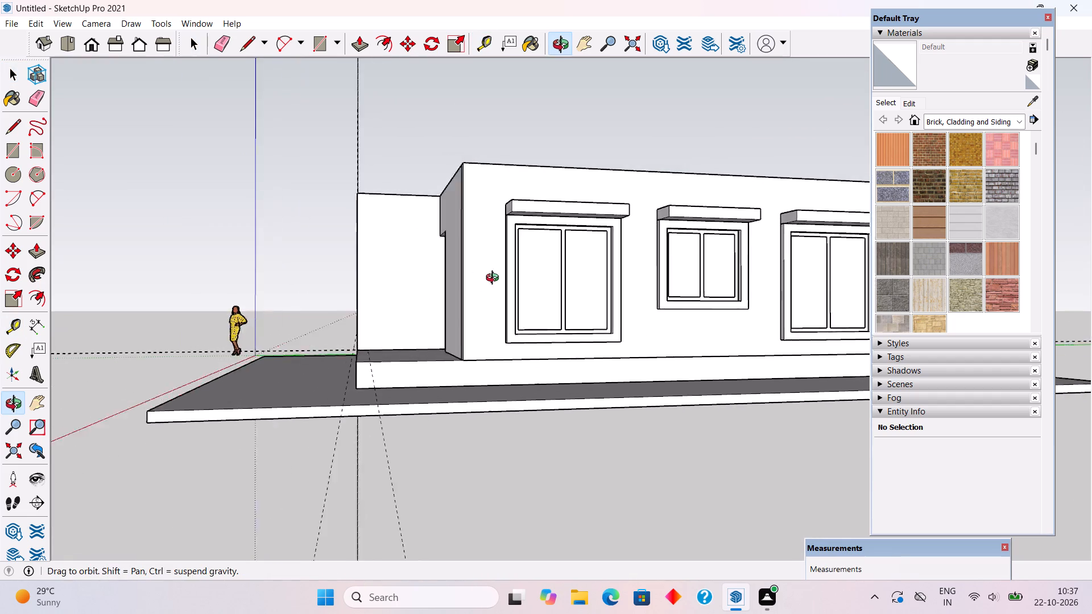
middle_drag(495, 279, 815, 281)
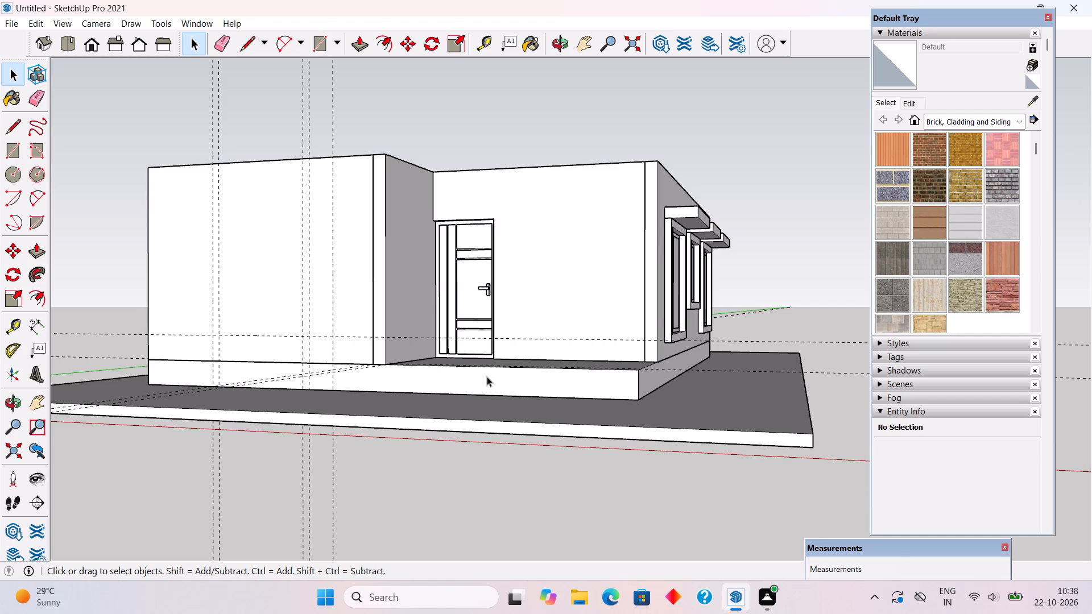
middle_drag(349, 345, 514, 334)
scroll(365, 326, up, 2)
middle_drag(366, 320, 369, 378)
key(t)
click(375, 389)
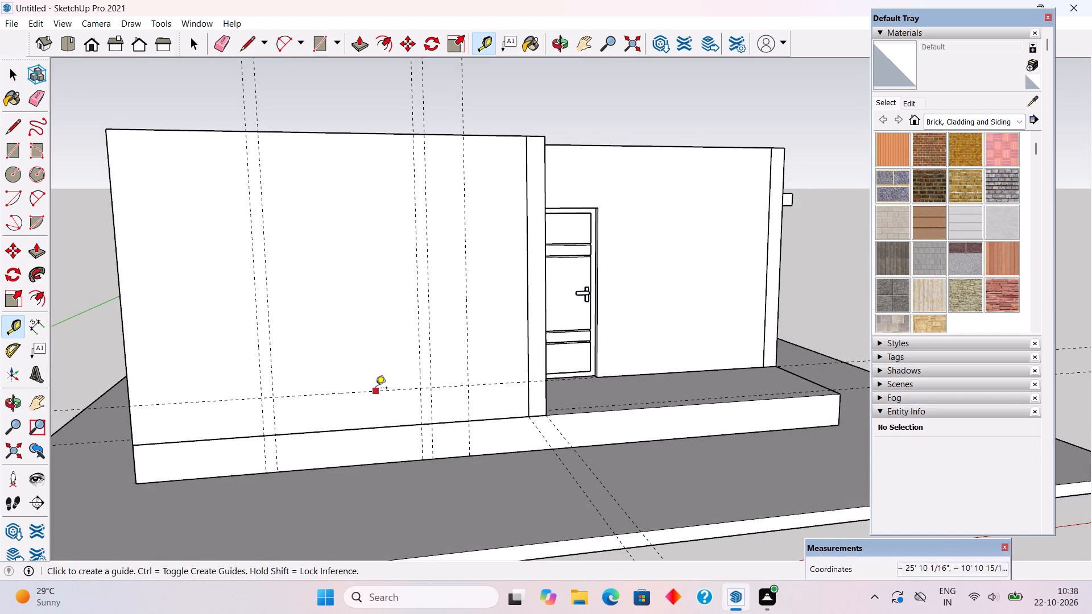
text(6.5')
key(Return)
key(space)
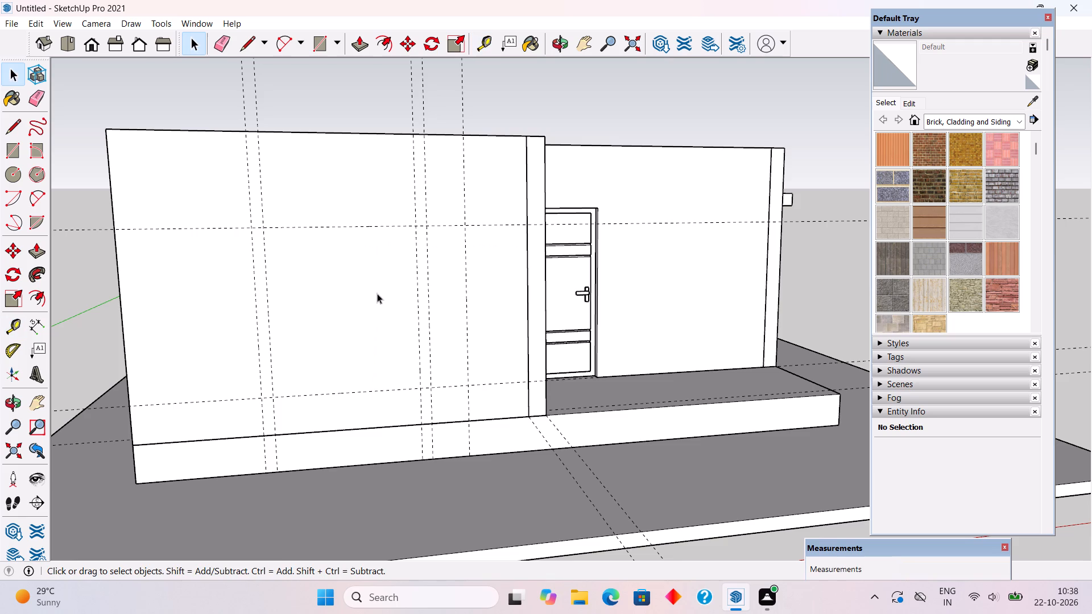
Draw a 6' by 6' 6" rectangle on the front wall between the two horizontal guides and the outer vertical guide of each pair.
triple_click(377, 293)
key(r)
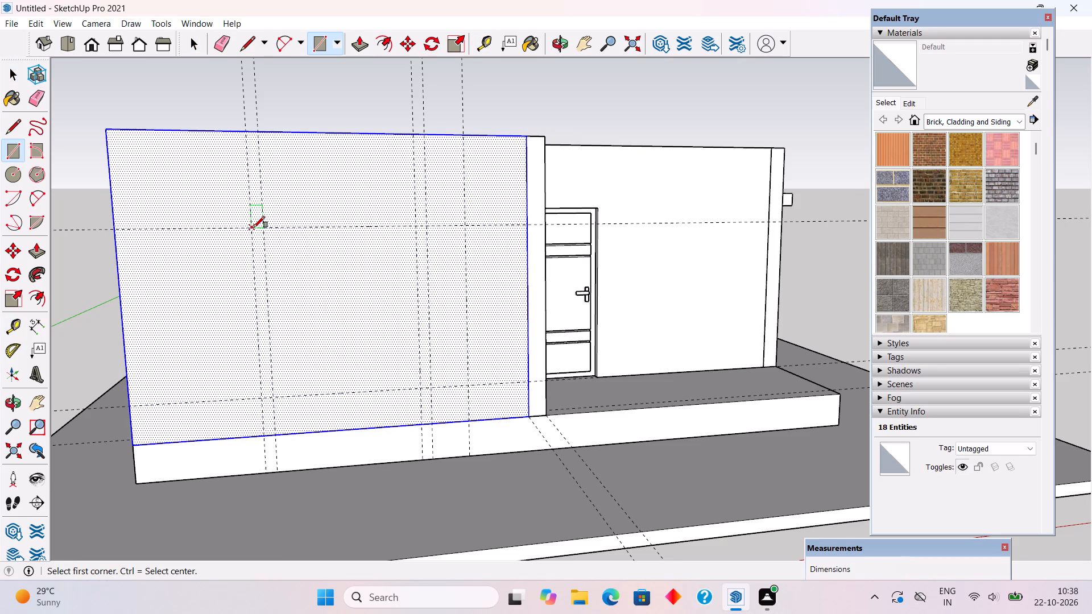
click(254, 227)
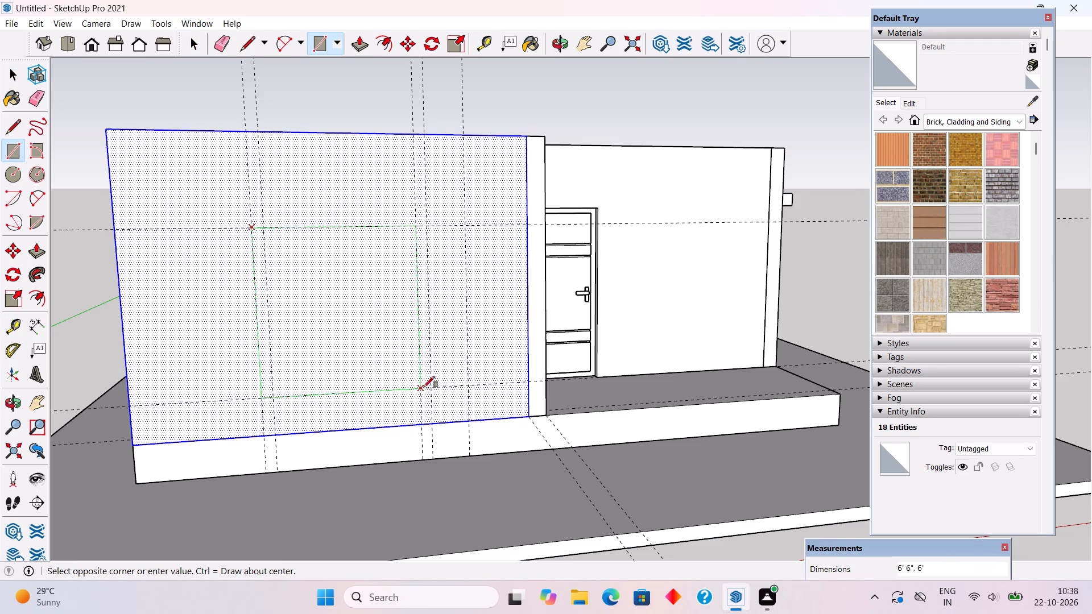
click(424, 390)
Push the rectangle 9" through the front wall to cut the window opening.
key(p)
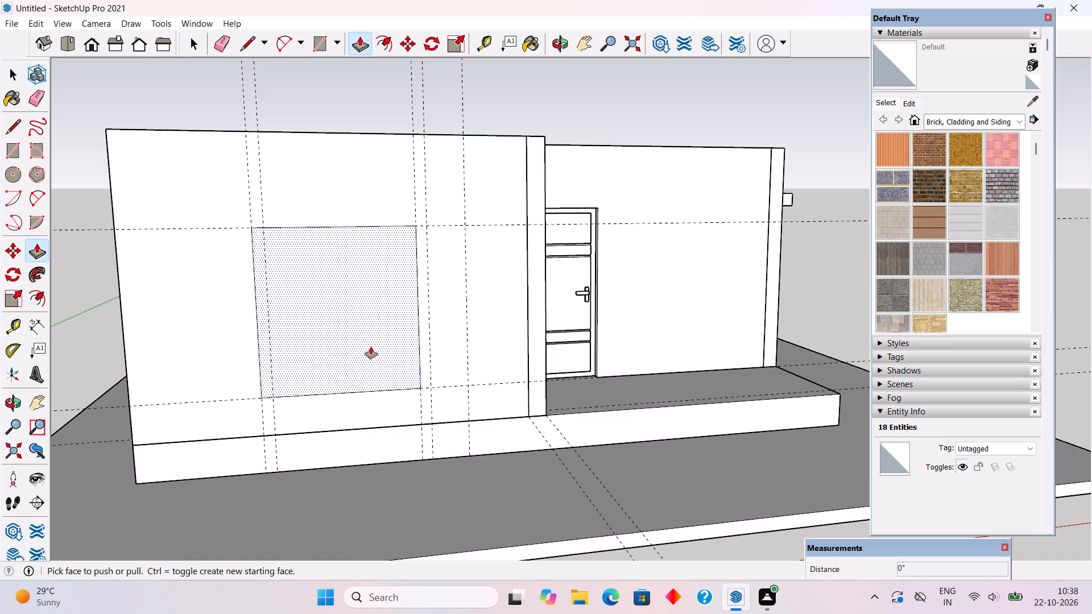
drag(371, 347, 332, 296)
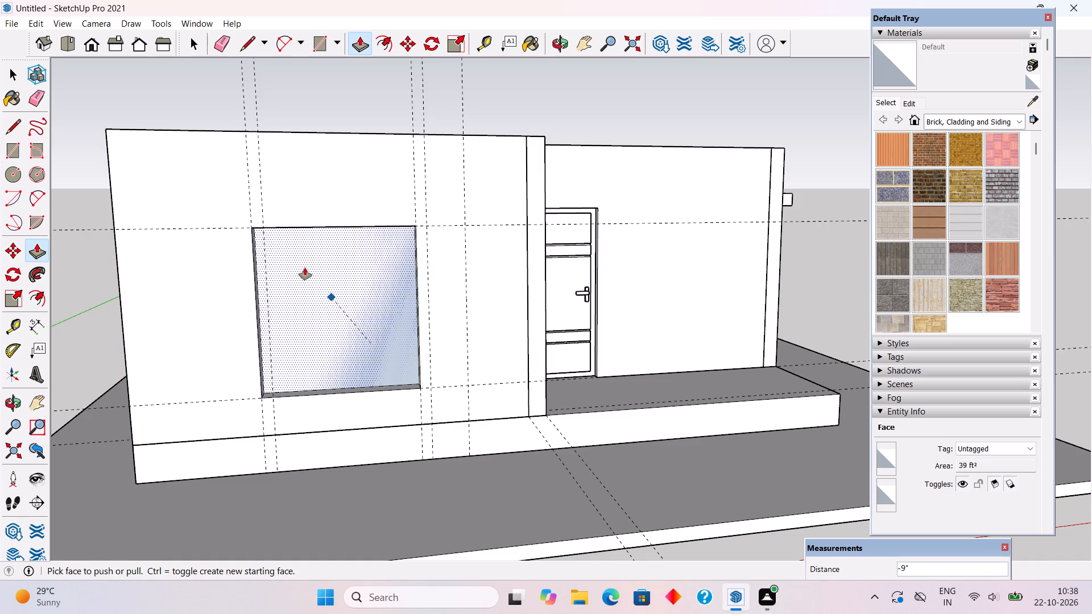
key(space)
click(305, 268)
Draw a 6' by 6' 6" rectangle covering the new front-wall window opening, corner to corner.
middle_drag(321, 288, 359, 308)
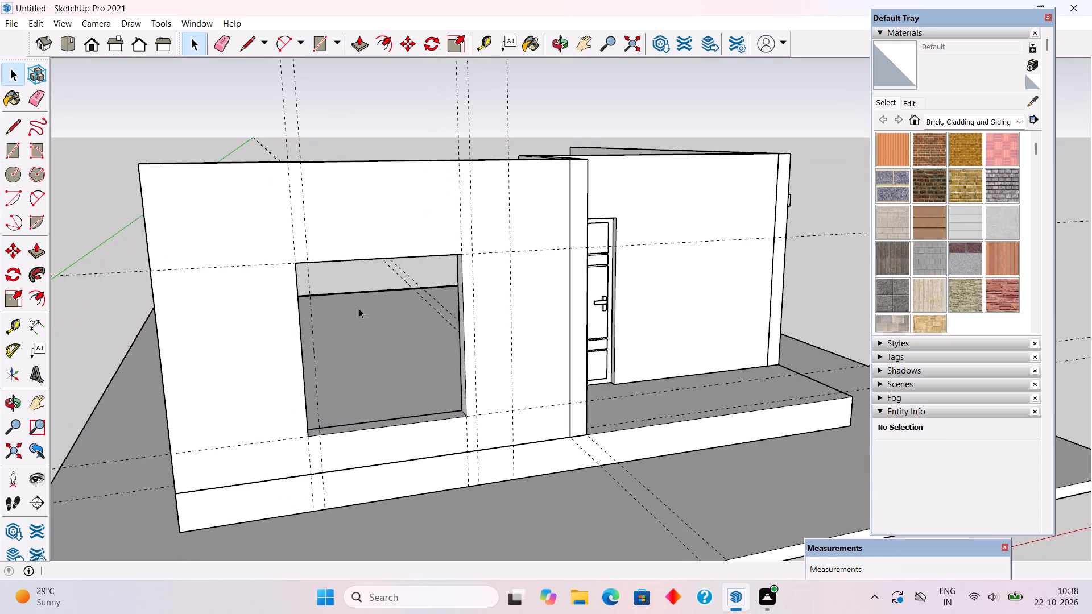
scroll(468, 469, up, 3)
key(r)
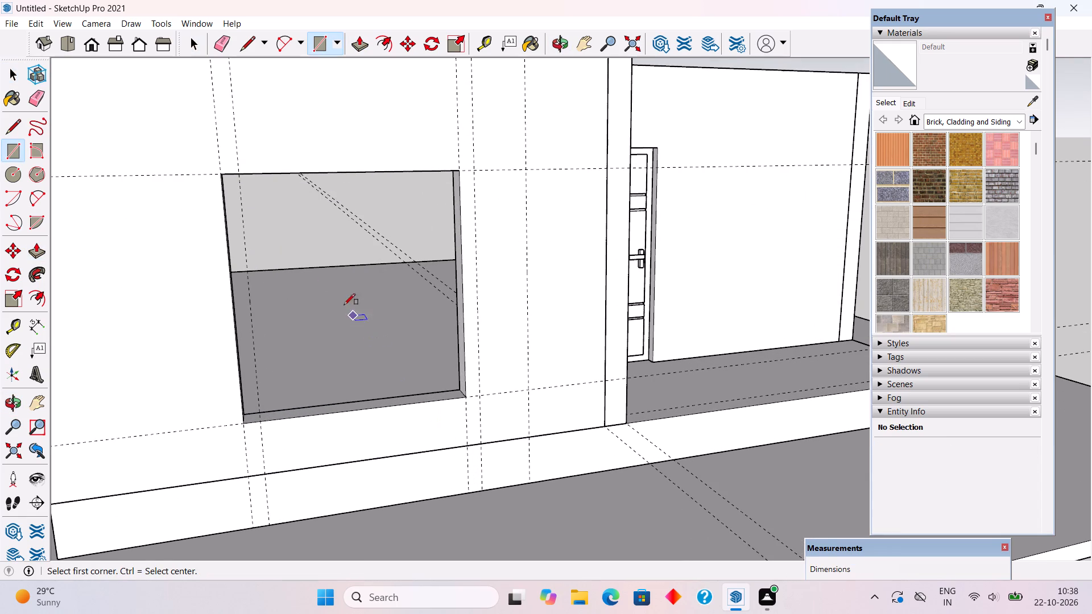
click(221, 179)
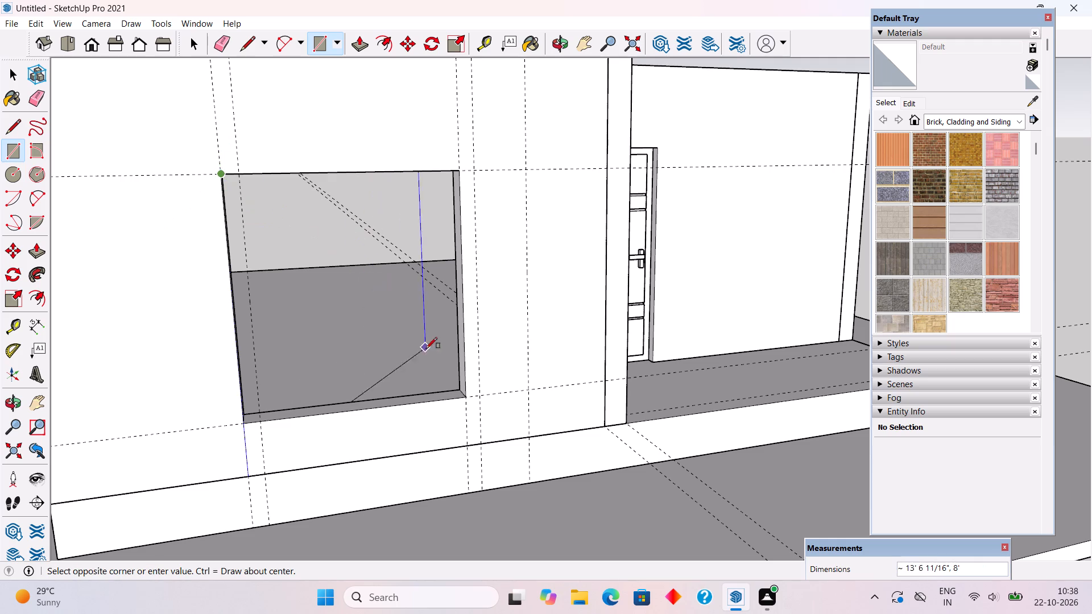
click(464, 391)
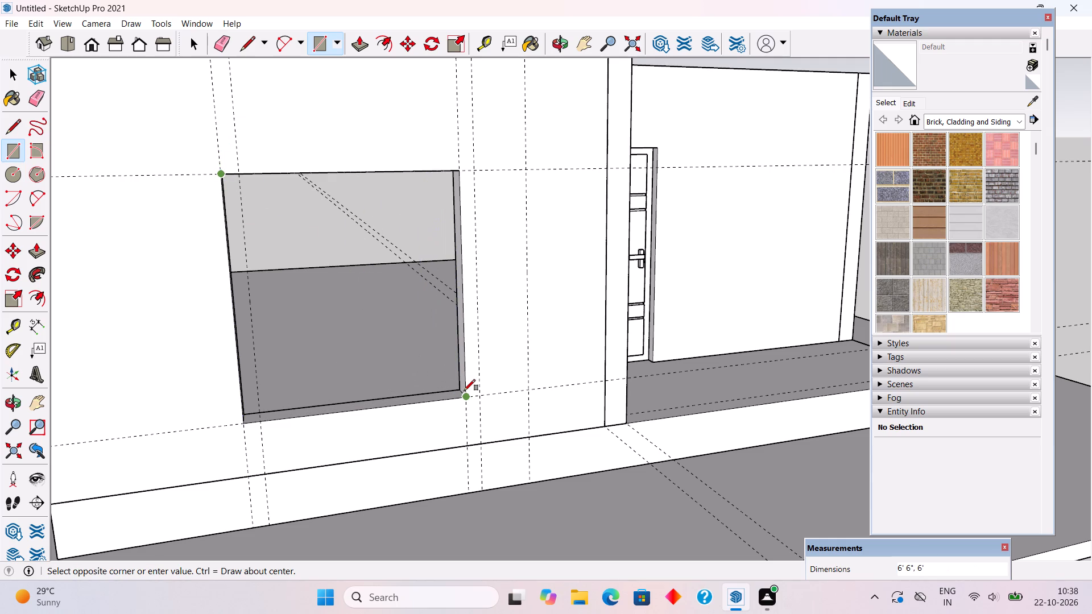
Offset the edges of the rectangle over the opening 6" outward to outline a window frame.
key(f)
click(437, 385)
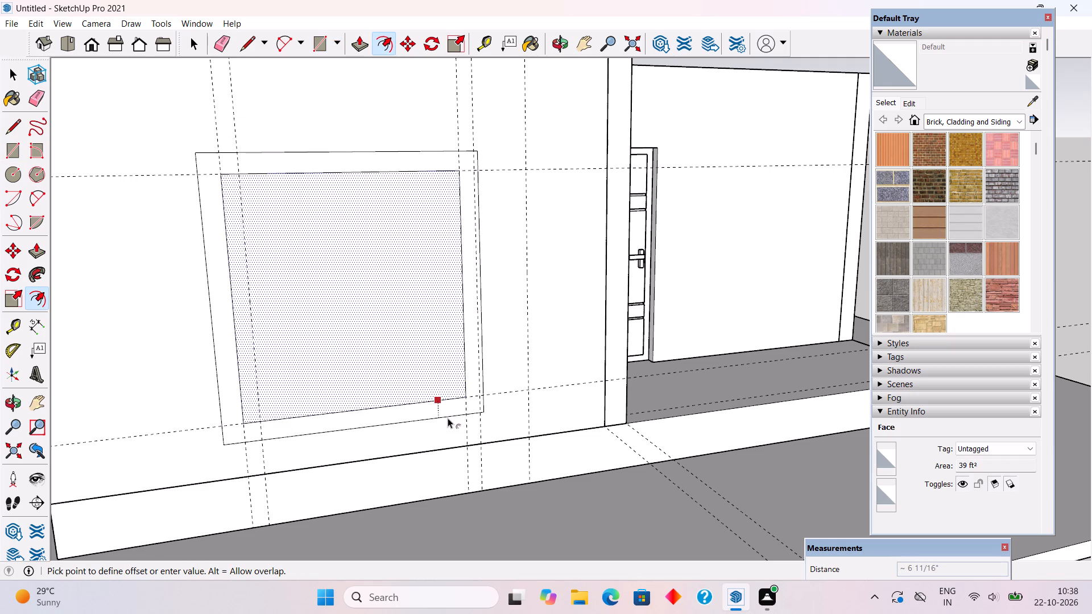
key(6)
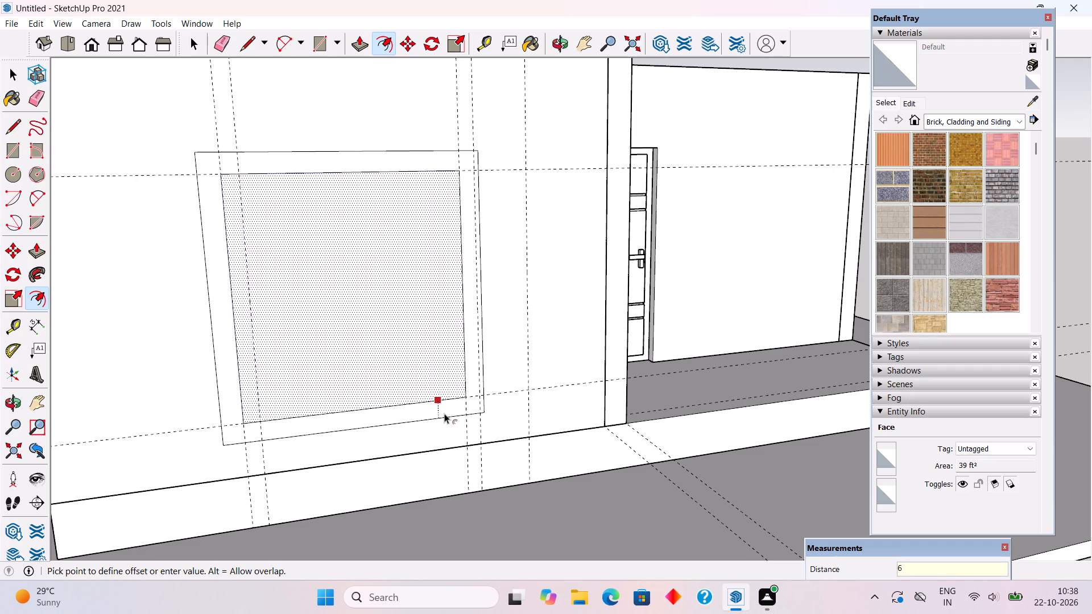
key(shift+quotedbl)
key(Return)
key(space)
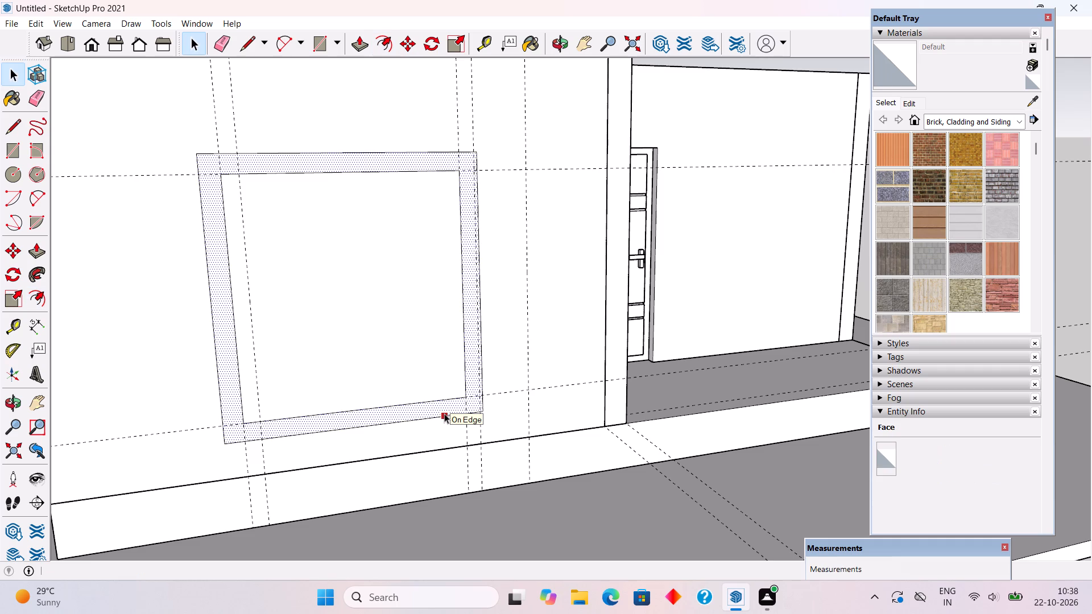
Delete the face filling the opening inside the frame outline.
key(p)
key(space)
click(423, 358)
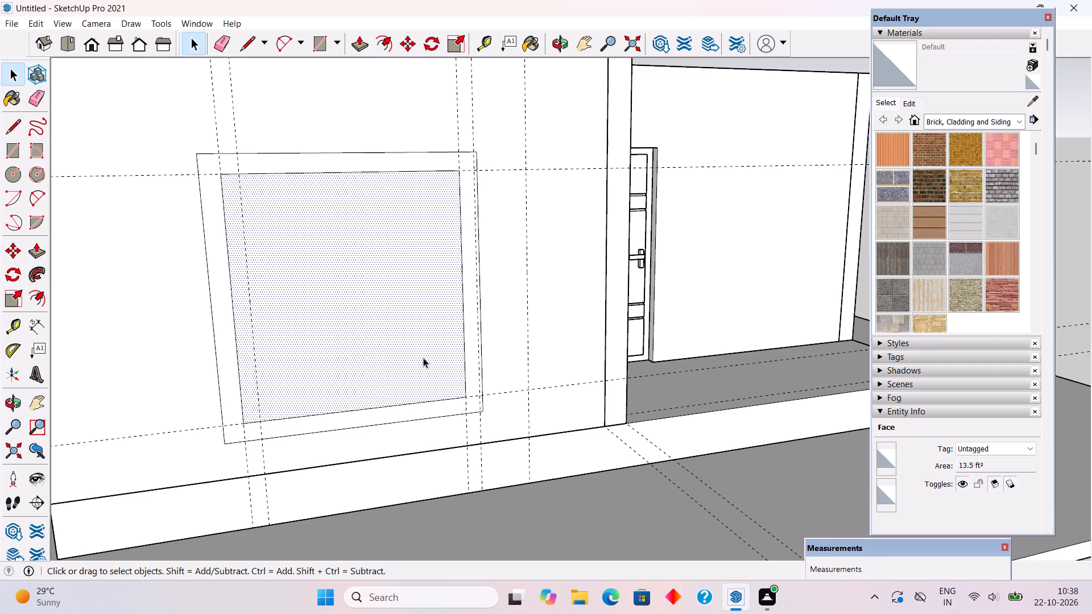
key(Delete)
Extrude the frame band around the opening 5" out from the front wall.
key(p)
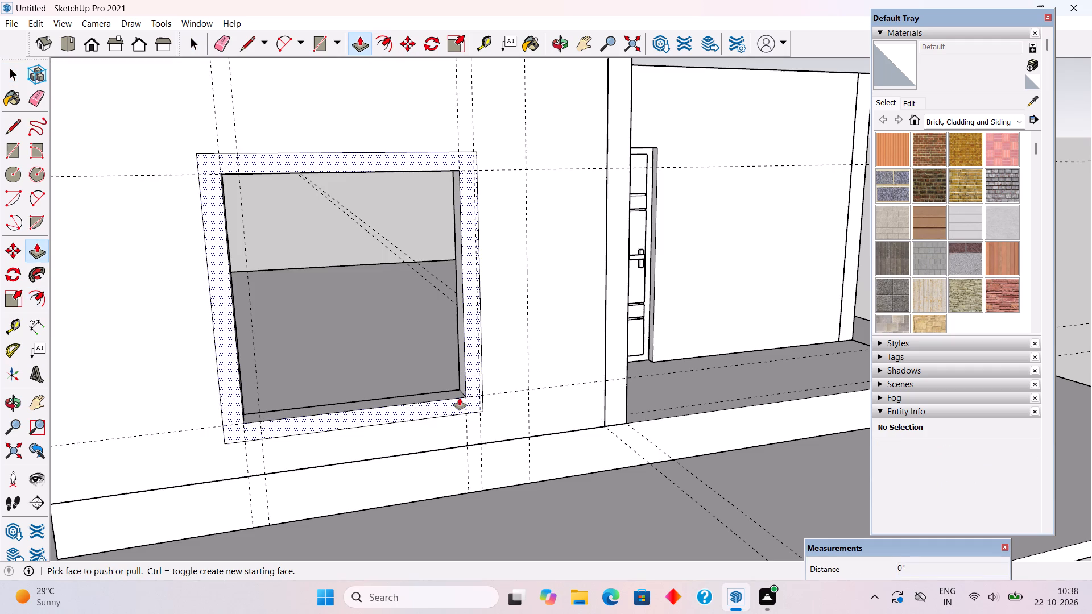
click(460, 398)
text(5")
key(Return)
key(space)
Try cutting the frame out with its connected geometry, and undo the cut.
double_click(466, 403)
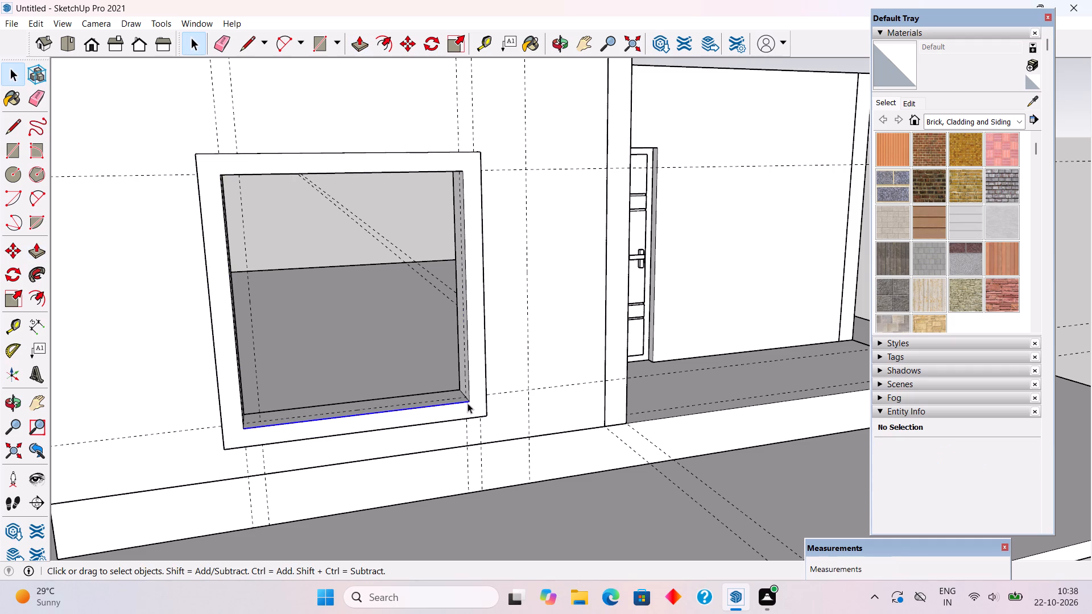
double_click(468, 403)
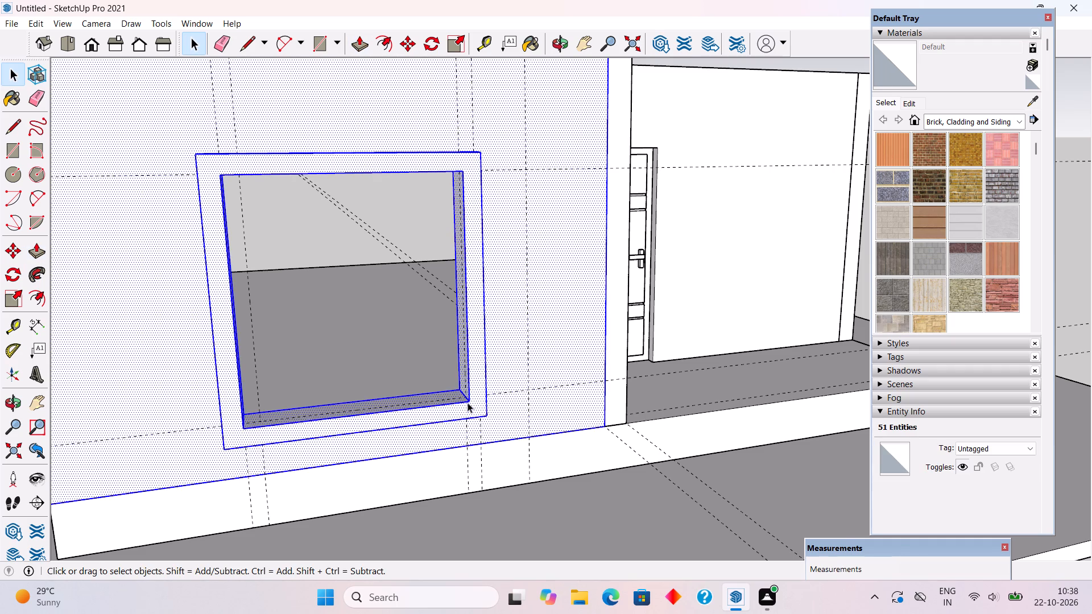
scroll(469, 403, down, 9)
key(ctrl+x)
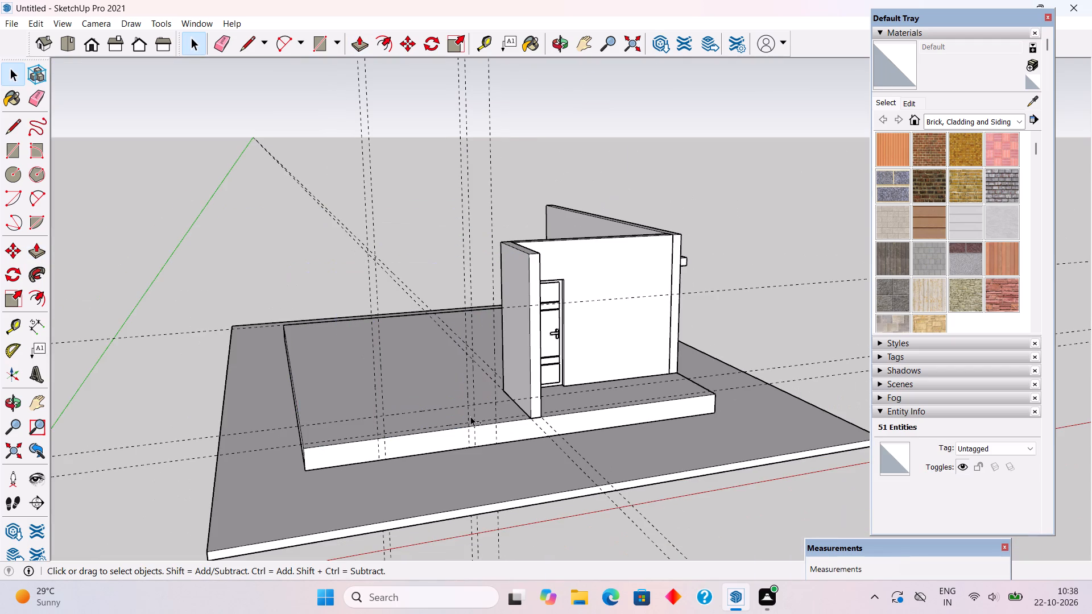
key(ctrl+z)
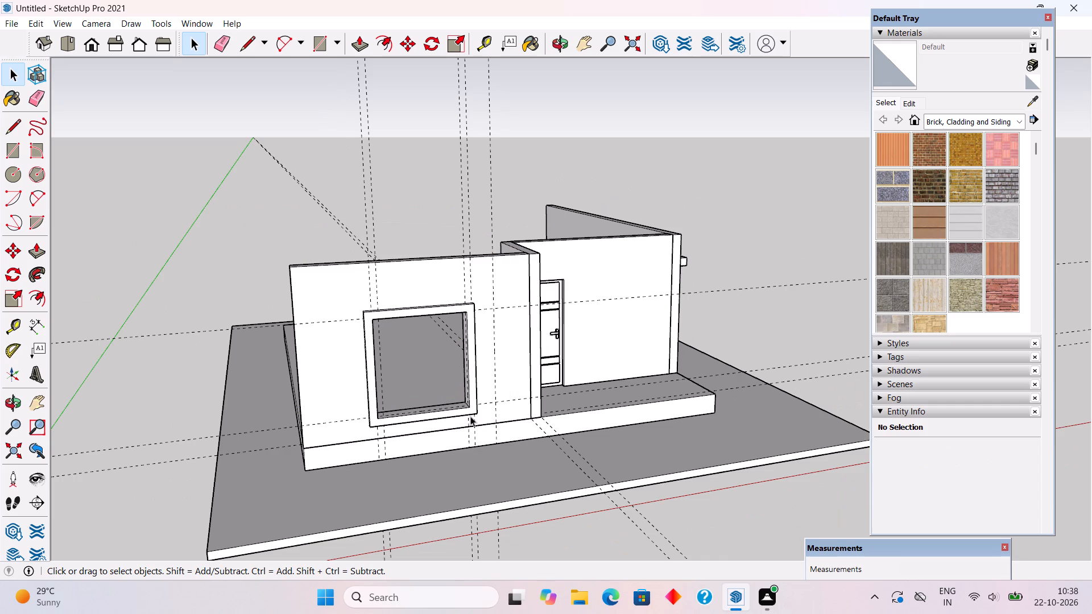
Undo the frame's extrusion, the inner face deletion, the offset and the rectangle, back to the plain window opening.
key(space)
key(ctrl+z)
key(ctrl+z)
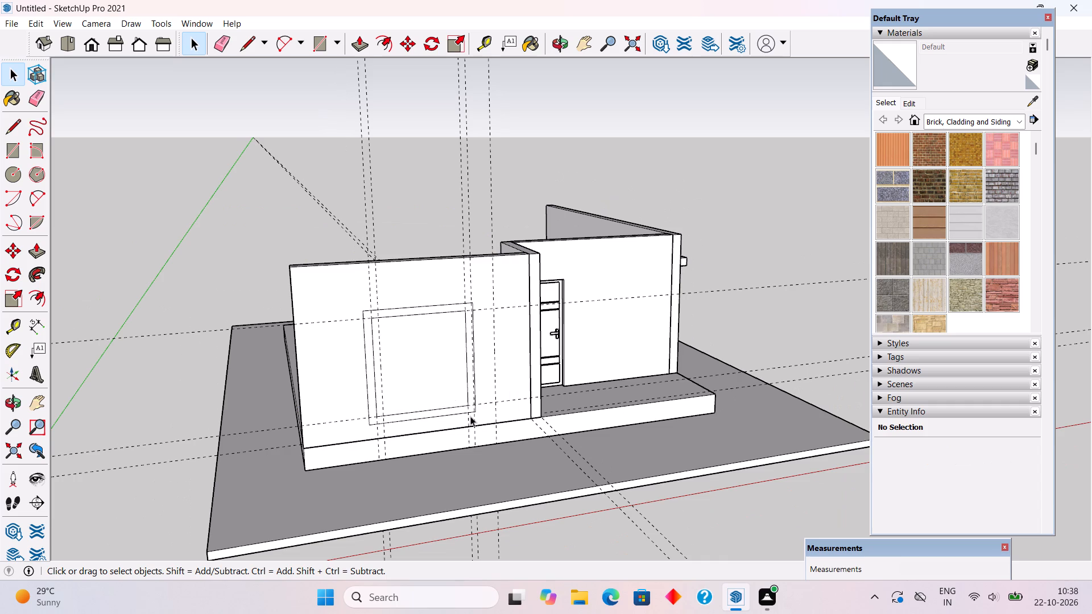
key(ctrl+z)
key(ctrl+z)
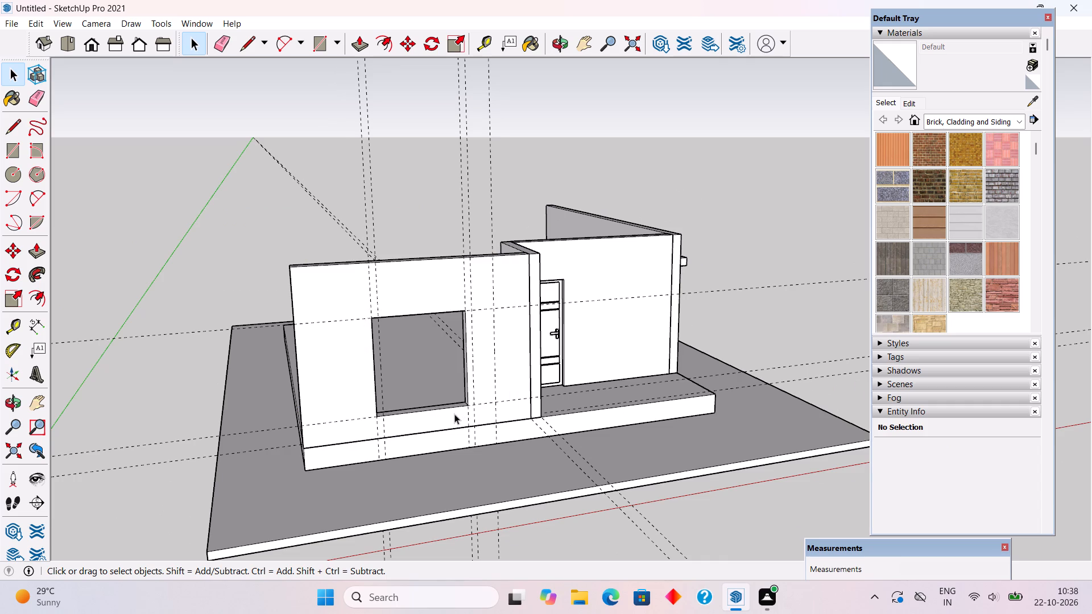
Group all the connected geometry of the front wall containing the window opening.
key(space)
triple_click(452, 416)
click(452, 416)
right_click(452, 416)
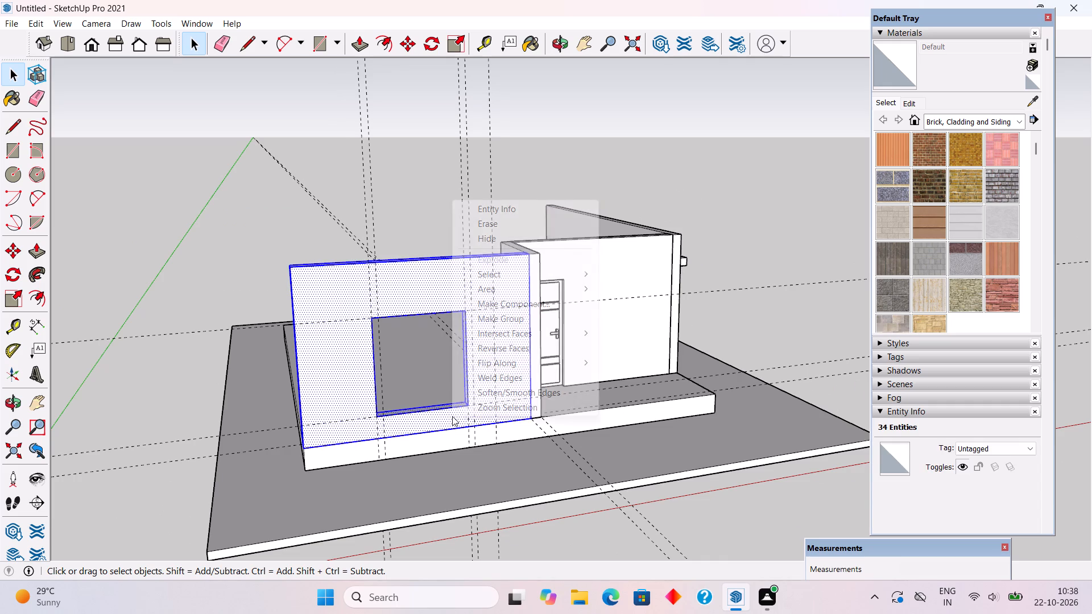
click(494, 321)
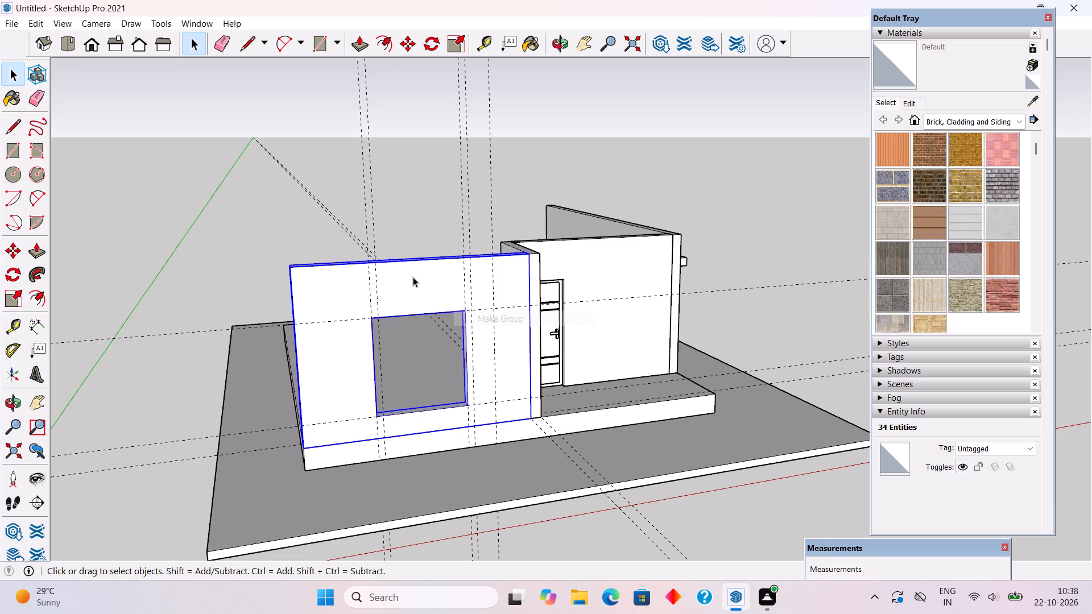
click(405, 181)
Draw a 6' by 6' 6" rectangle over the front wall's window opening, from corner to opposite corner.
middle_click(409, 215)
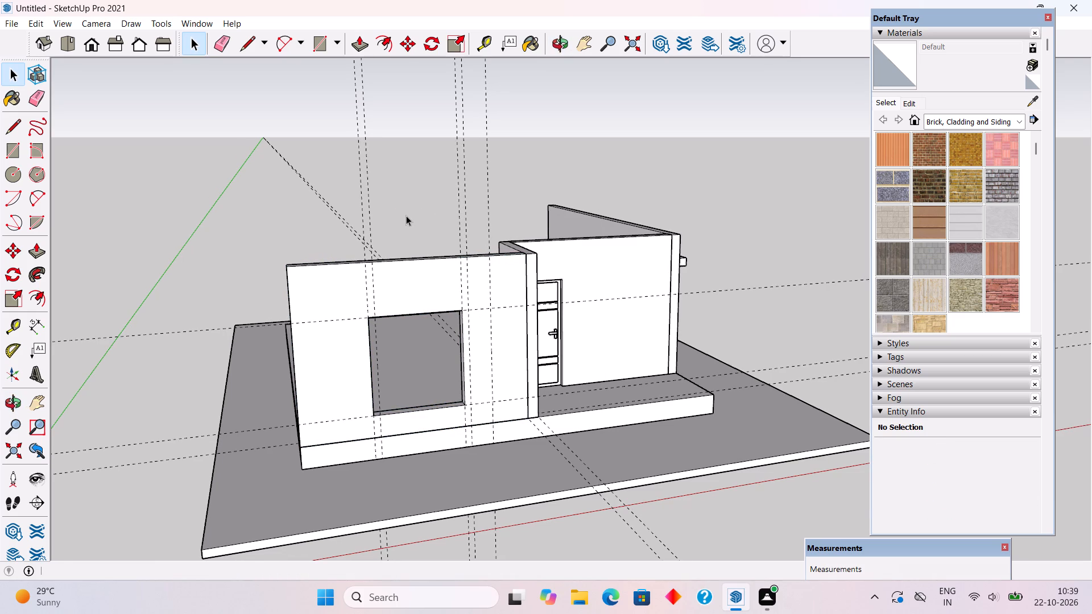
scroll(406, 215, down, 1)
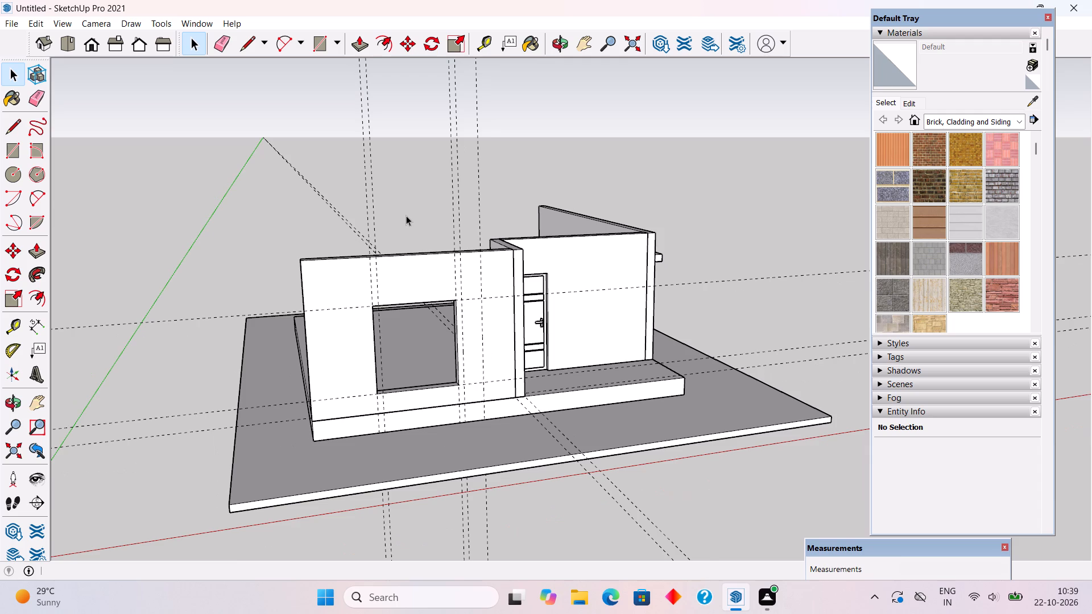
scroll(406, 215, down, 2)
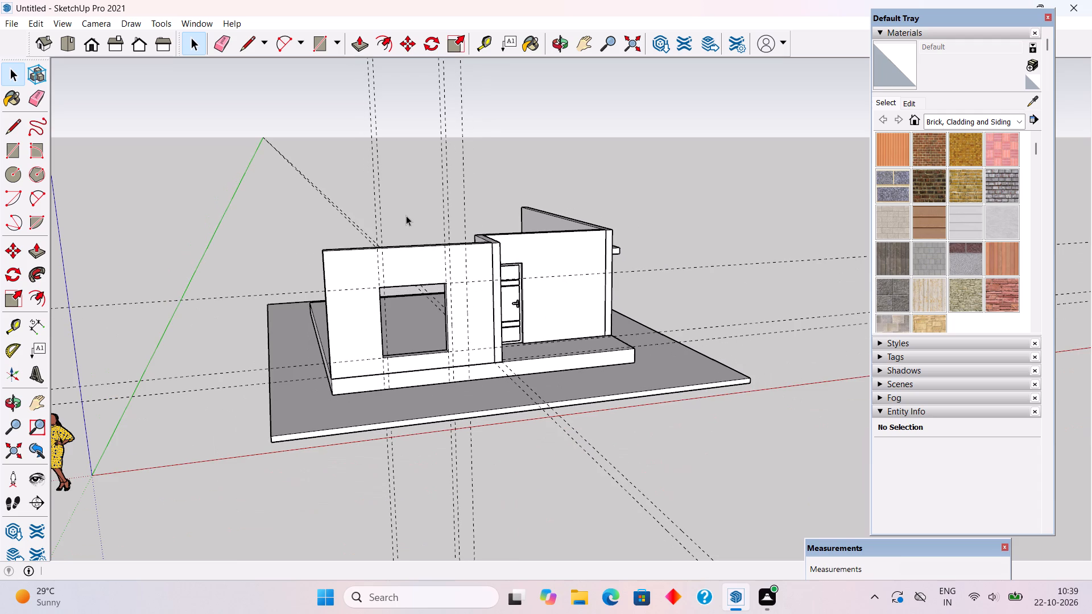
scroll(444, 327, up, 11)
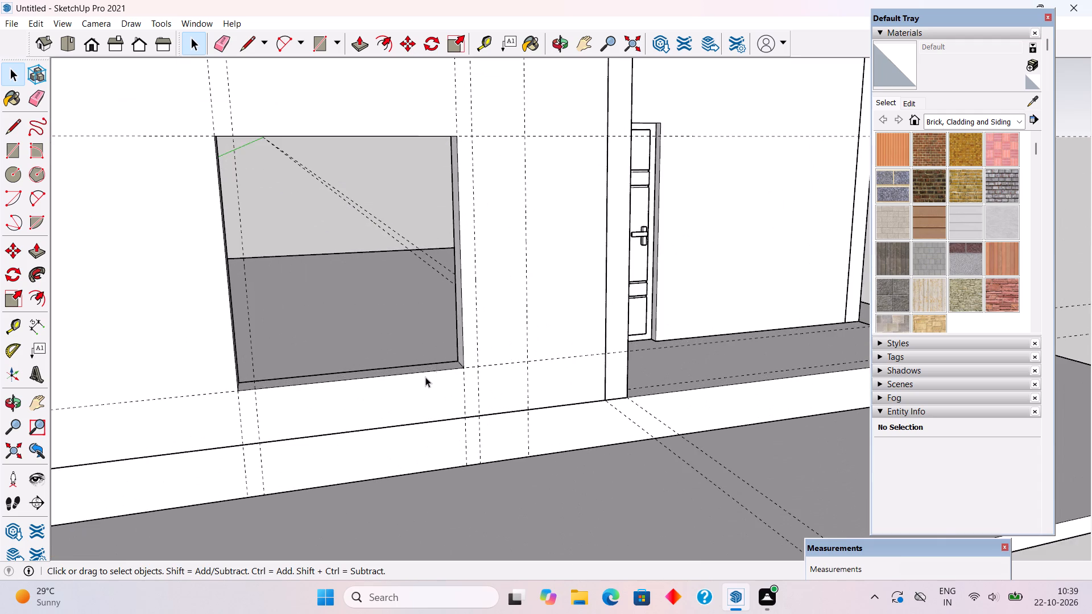
scroll(424, 380, down, 3)
middle_drag(436, 418, 483, 359)
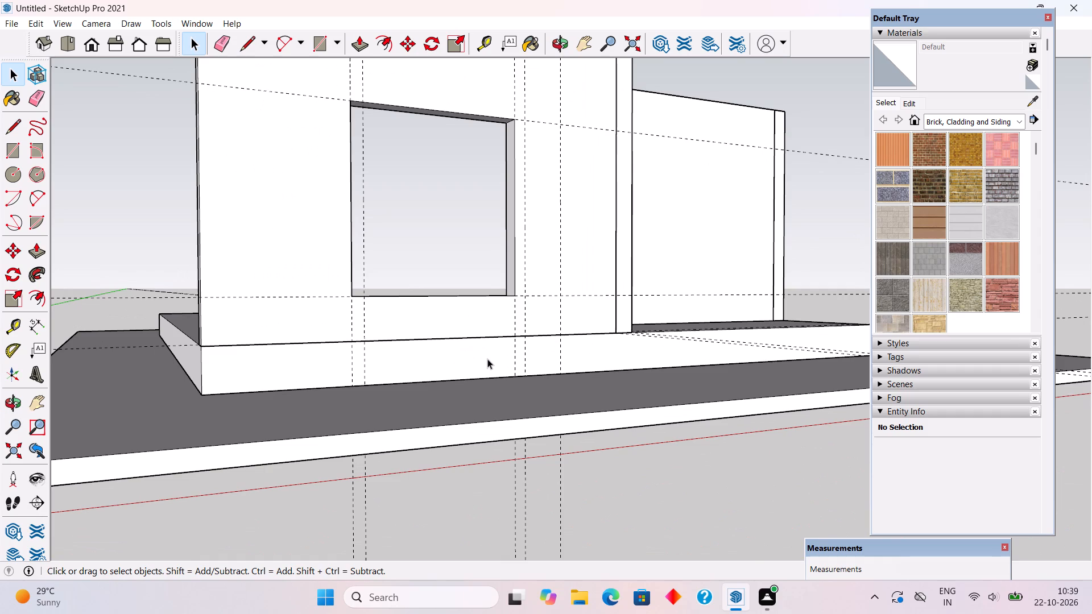
middle_drag(372, 317, 358, 360)
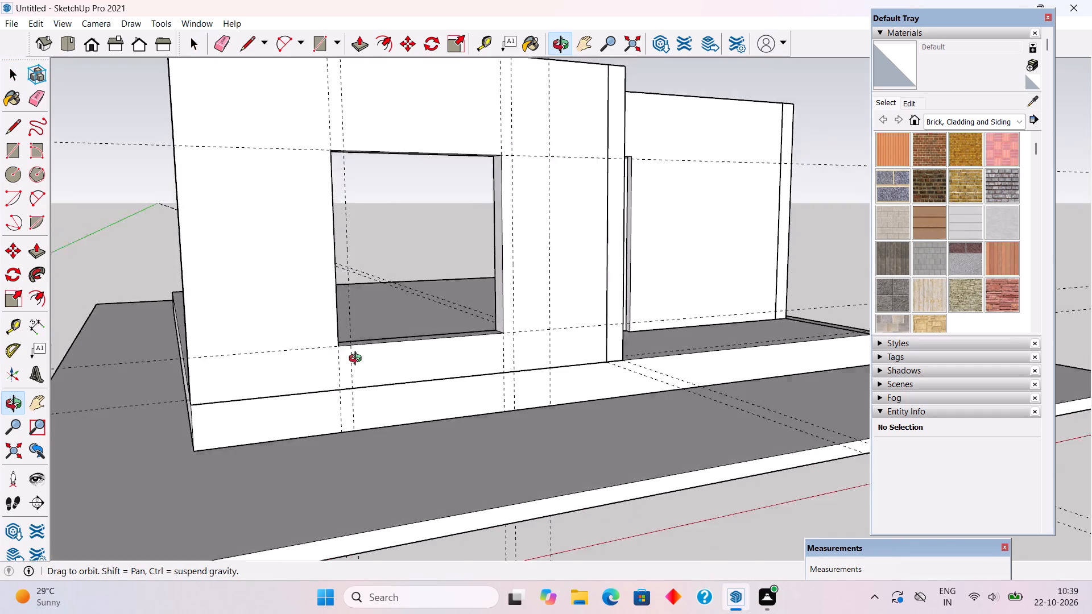
middle_drag(358, 360, 355, 370)
scroll(345, 312, up, 2)
key(r)
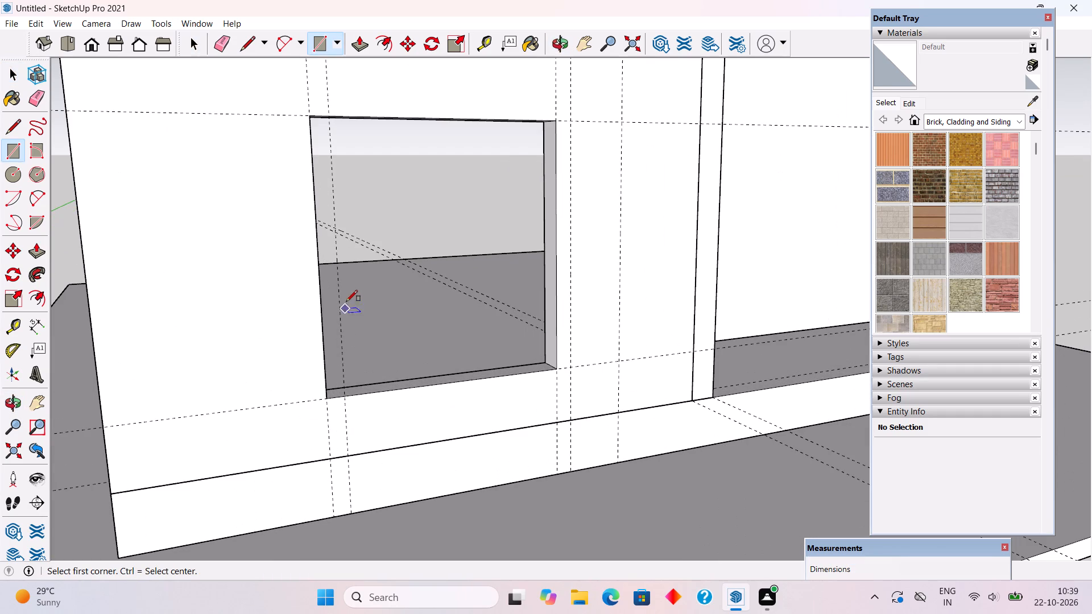
click(309, 115)
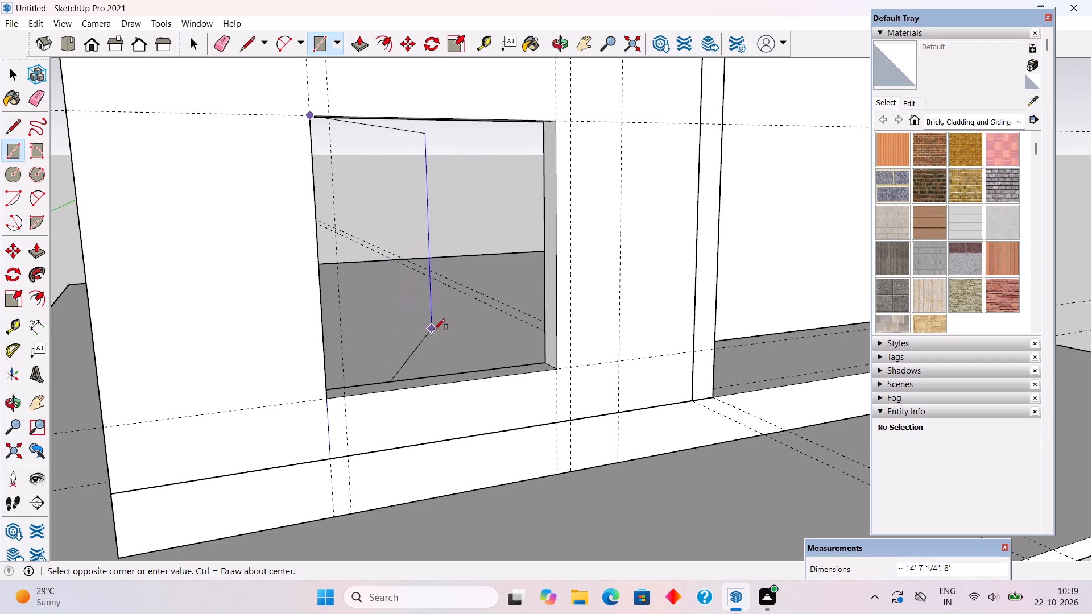
click(556, 370)
Offset the window rectangle's outline 6" outward to form the frame band.
middle_drag(553, 373, 552, 374)
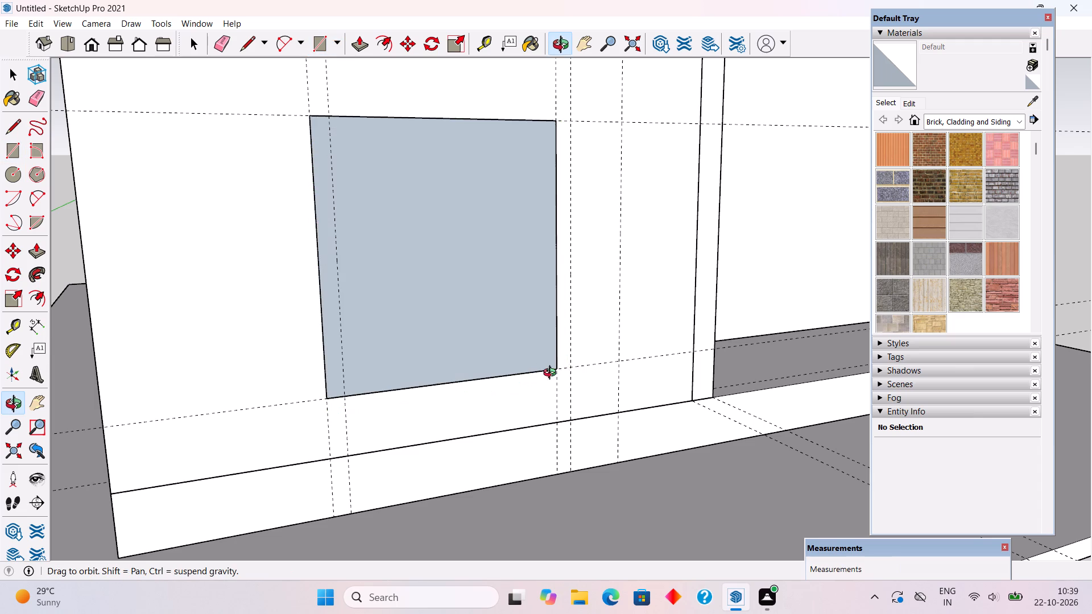
middle_drag(552, 374, 498, 400)
scroll(498, 400, down, 3)
key(f)
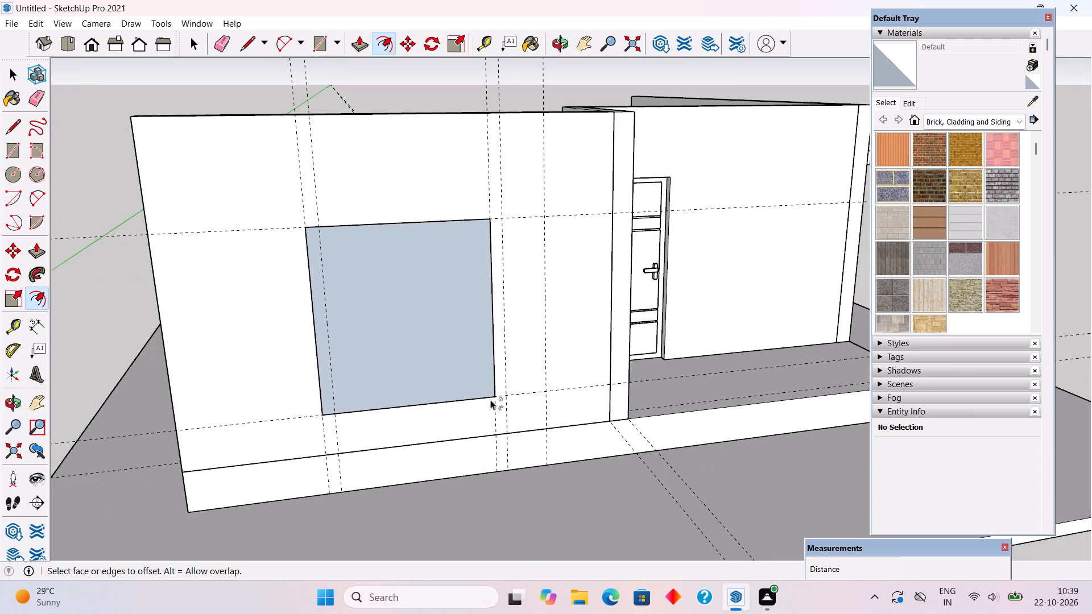
click(473, 394)
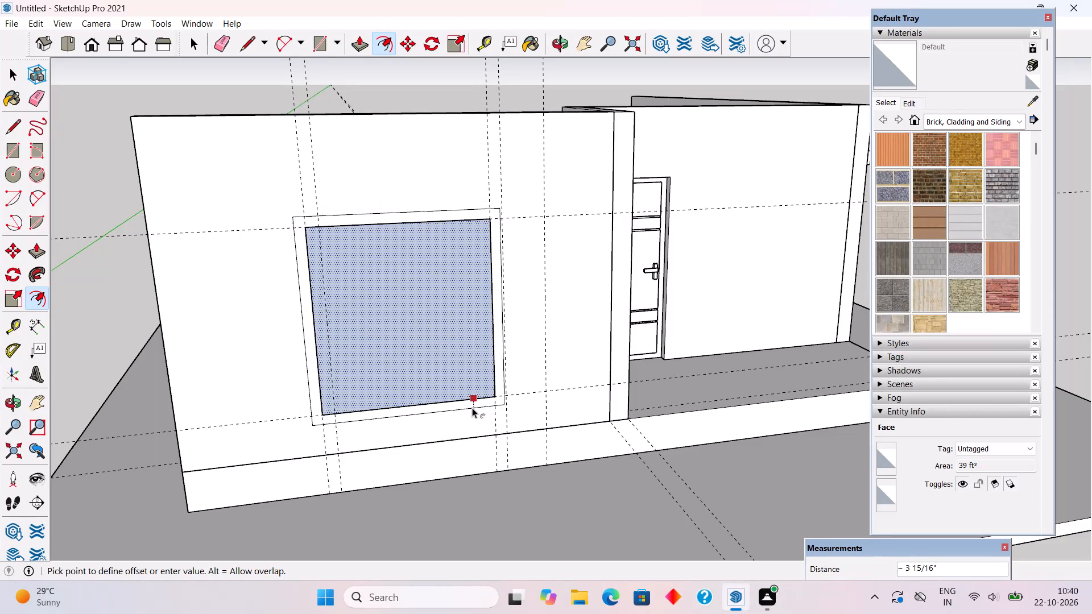
text(6")
key(Return)
Delete the inner face that fills the opening inside the frame band.
key(space)
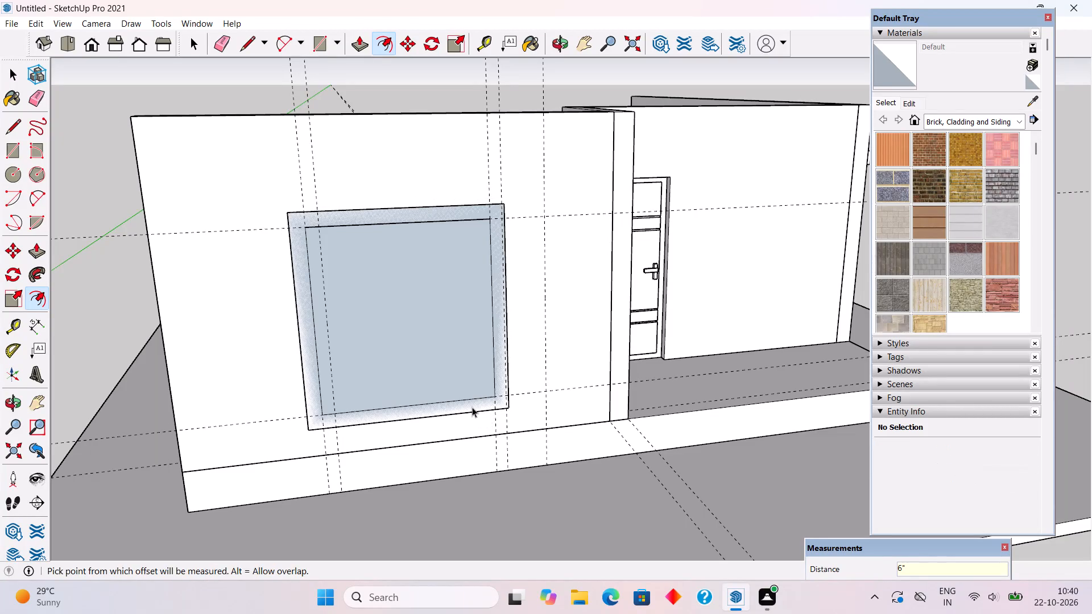
click(460, 351)
key(Delete)
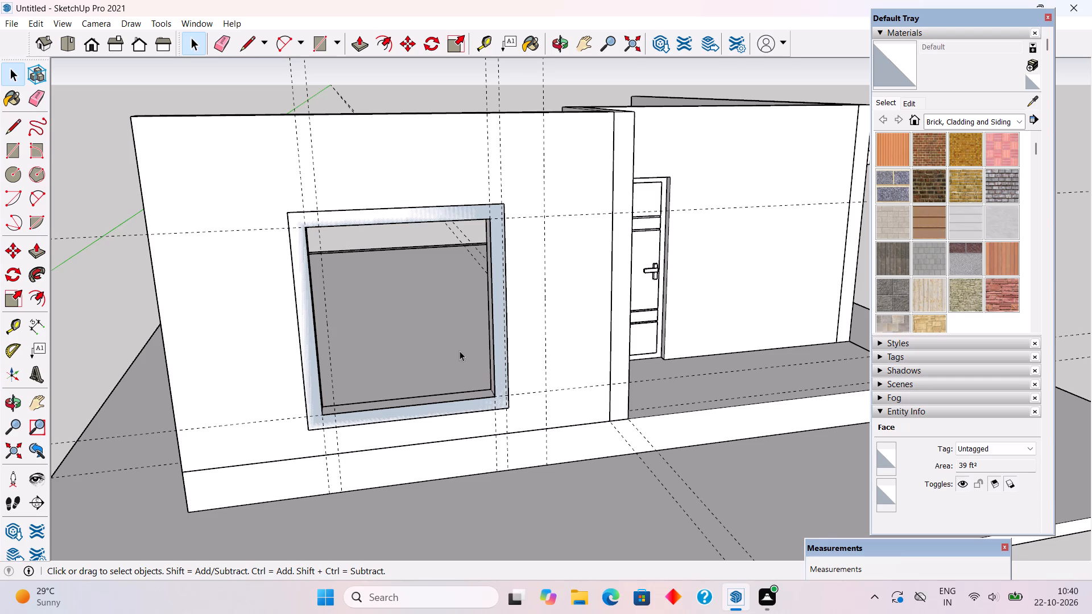
Extrude the frame band around the opening 5" out from the front wall.
key(p)
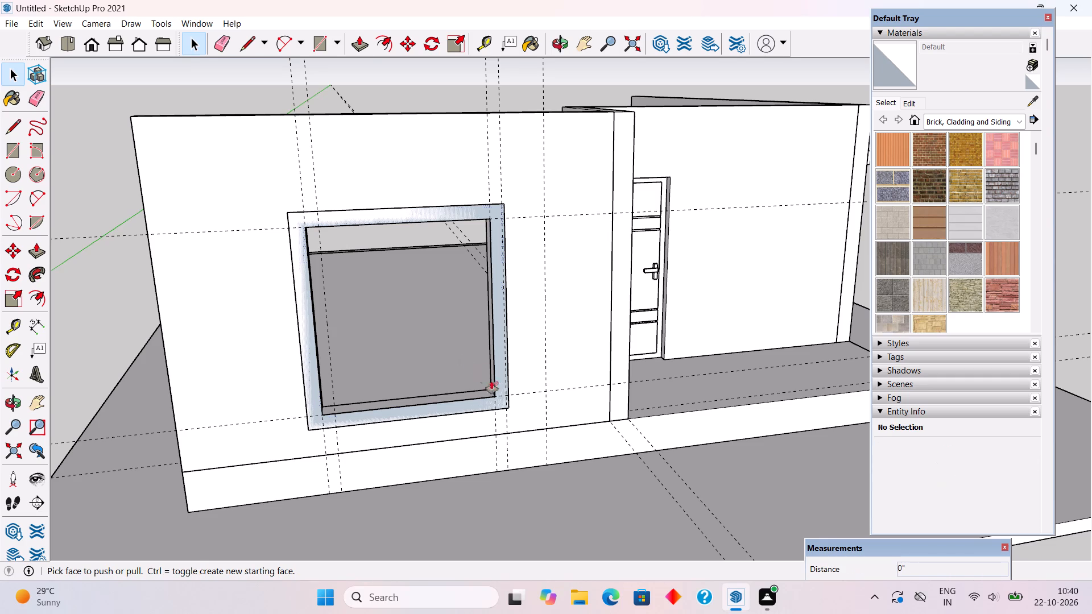
click(505, 388)
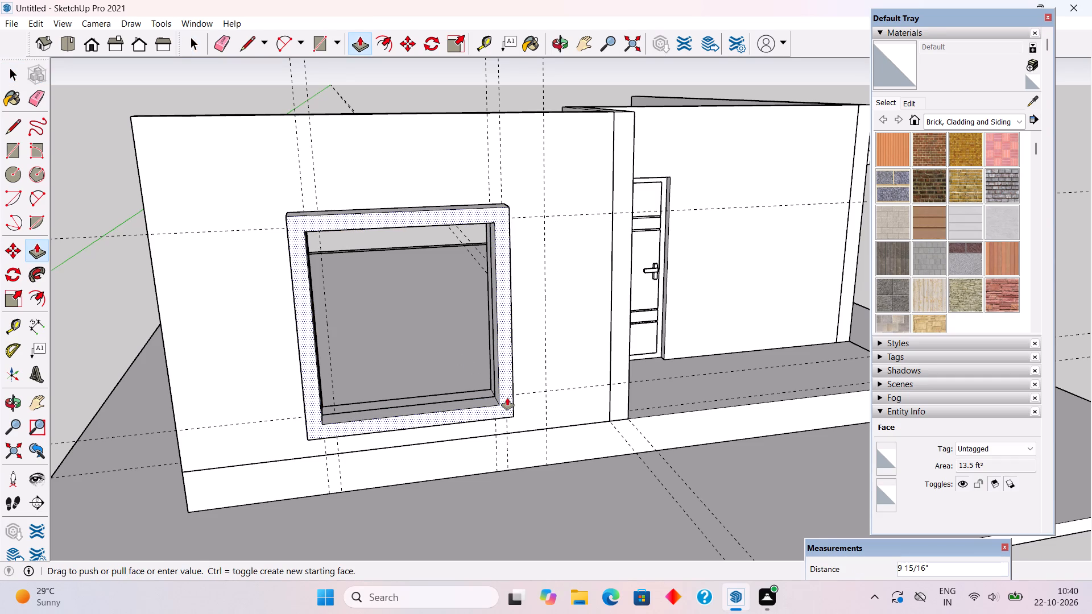
key(5)
key(shift+quotedbl)
key(Return)
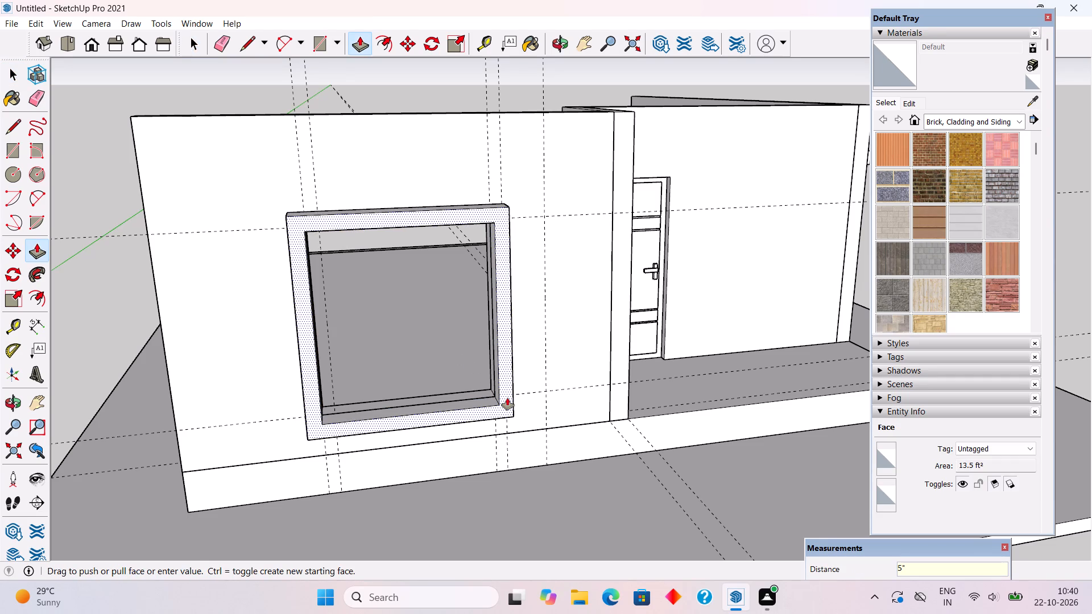
Group all the connected geometry of the projecting window frame.
key(space)
triple_click(507, 397)
click(507, 397)
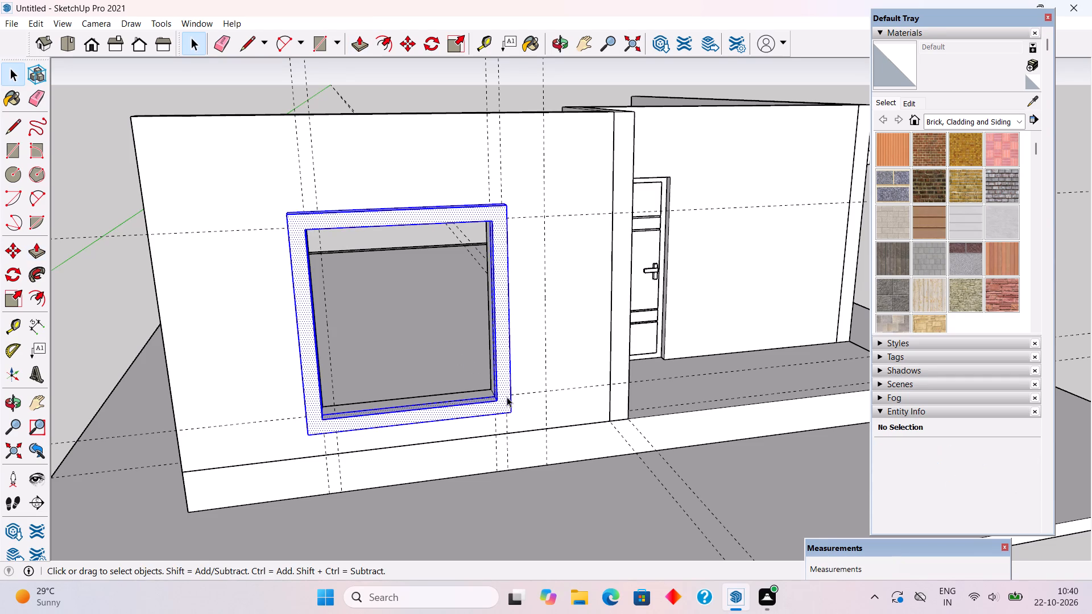
right_click(507, 397)
click(539, 301)
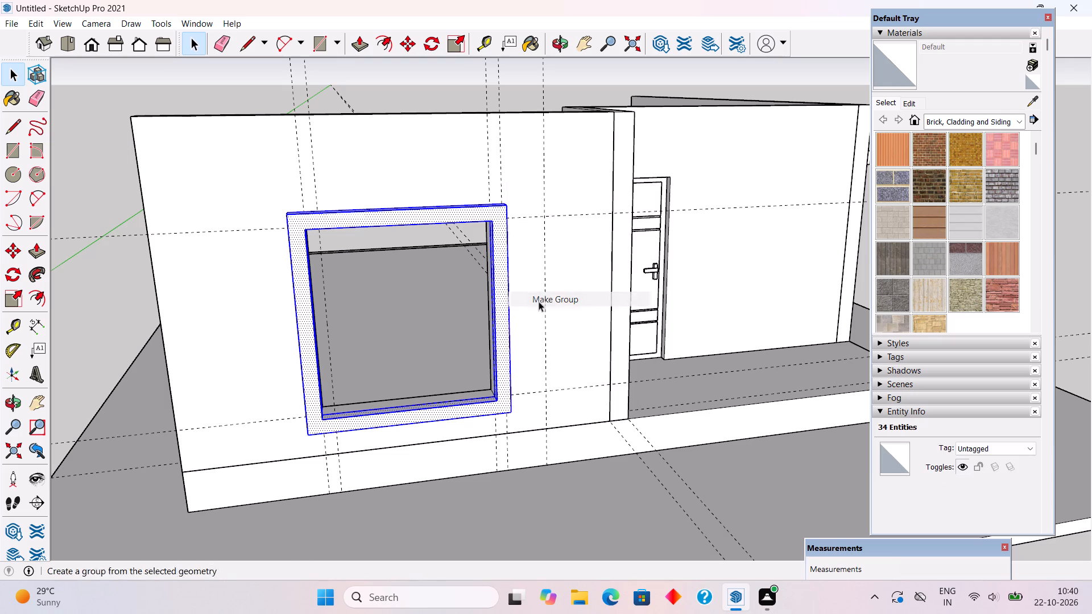
click(448, 242)
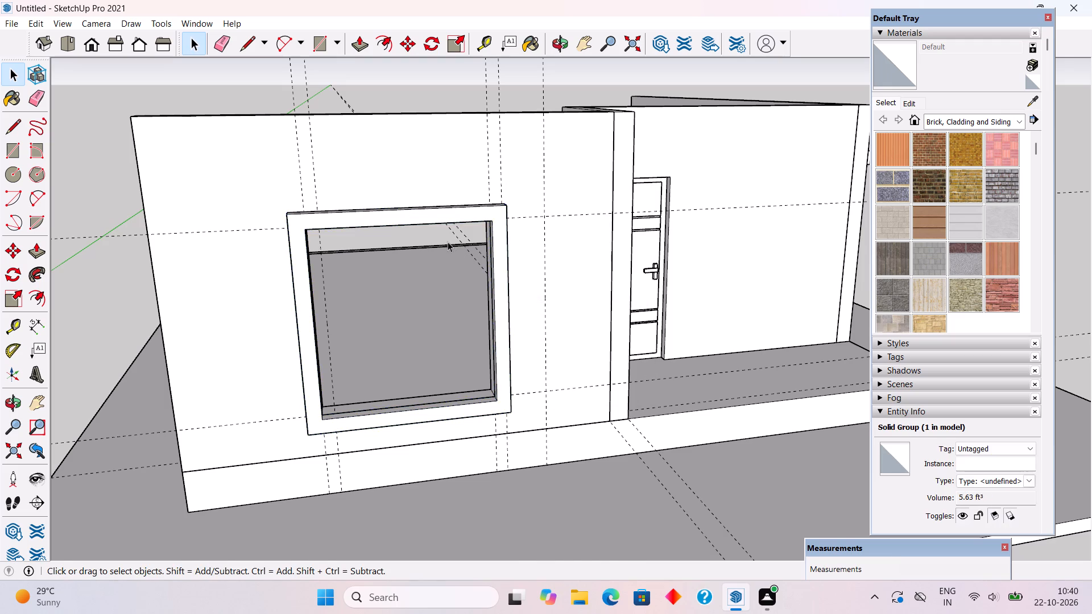
Draw a 6' by 6' 6" rectangle across the inside of the projecting frame's opening.
scroll(448, 242, down, 2)
middle_drag(454, 269, 463, 227)
scroll(482, 255, up, 1)
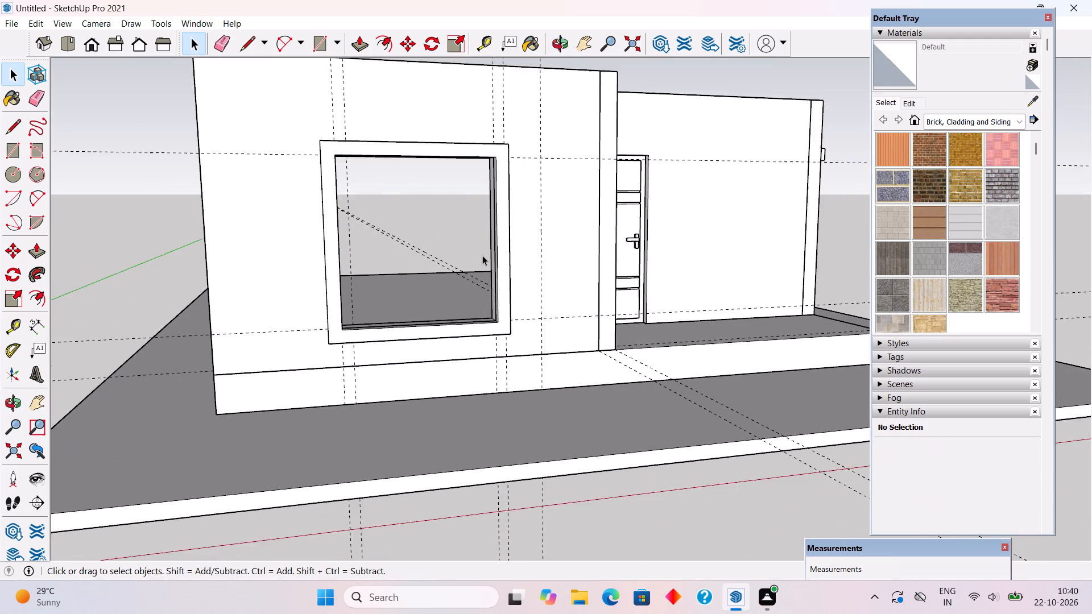
scroll(482, 255, up, 2)
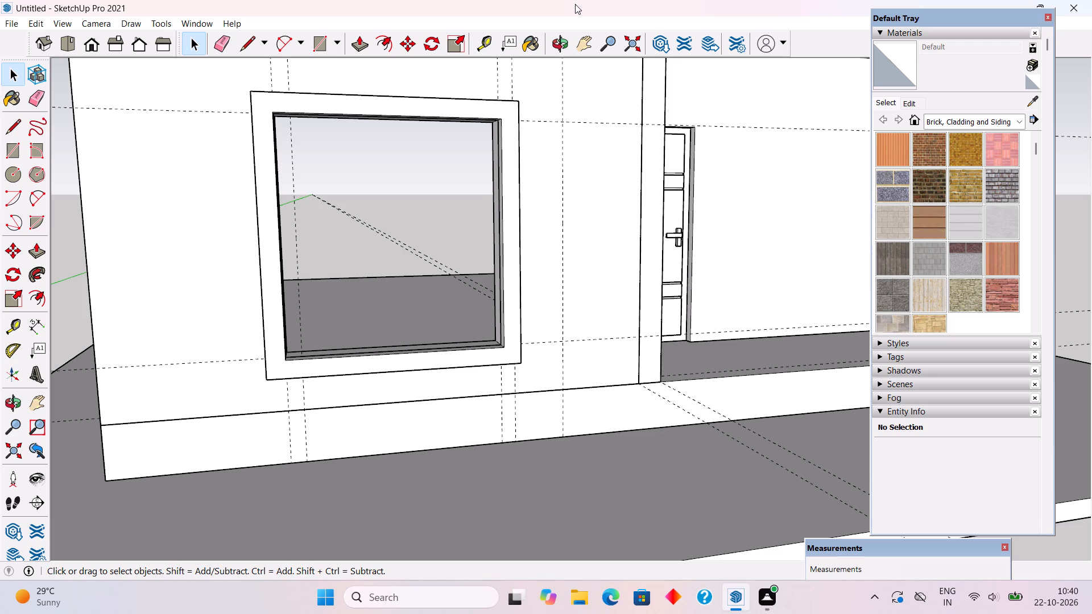
text(er)
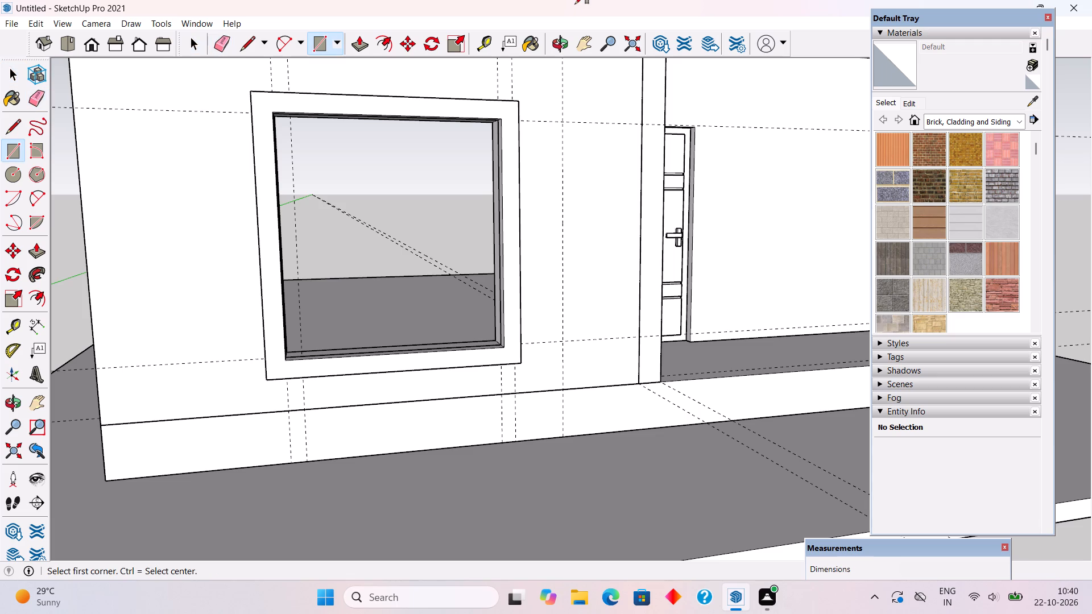
key(r)
click(270, 111)
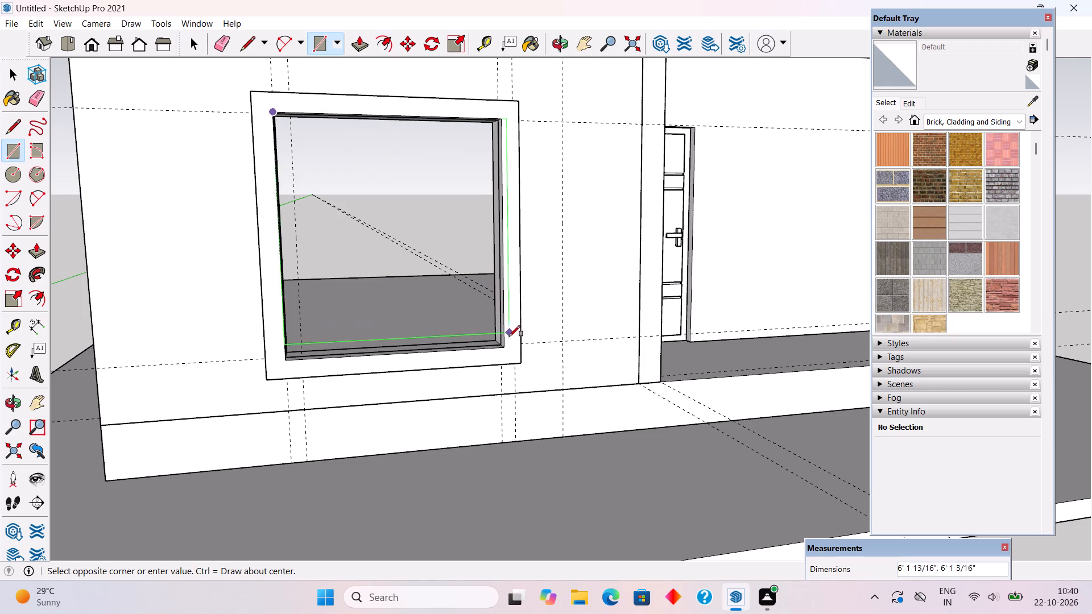
click(504, 349)
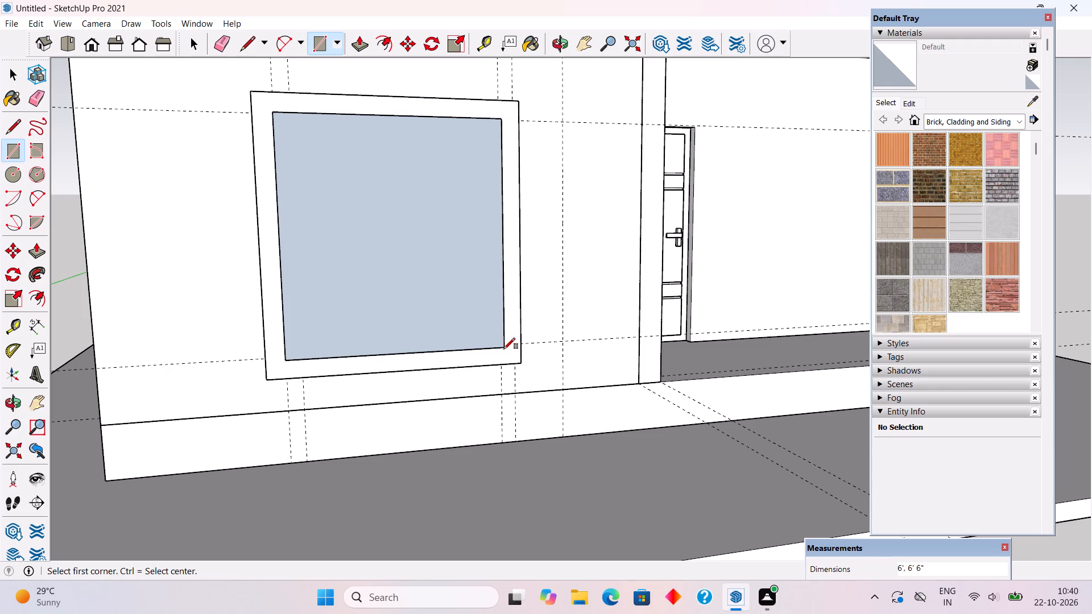
Offset the new rectangle's outline 3" inward and select the inner face.
key(f)
click(423, 329)
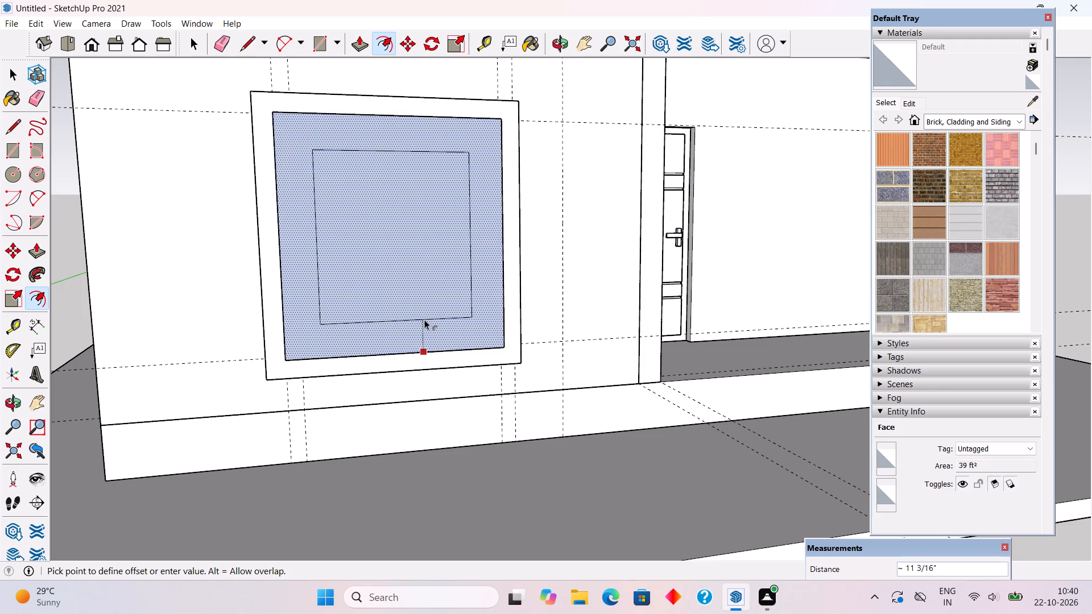
text(3")
key(Return)
key(space)
click(430, 312)
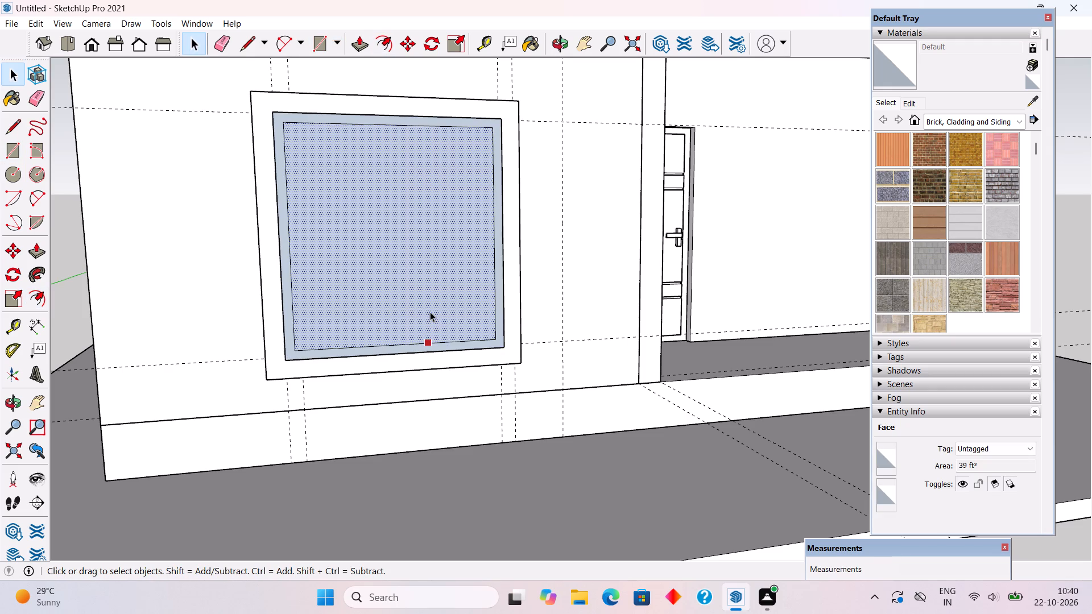
Place a vertical guide 2' 9" from the inner outline's side edge, through the midpoint of its bottom edge.
key(t)
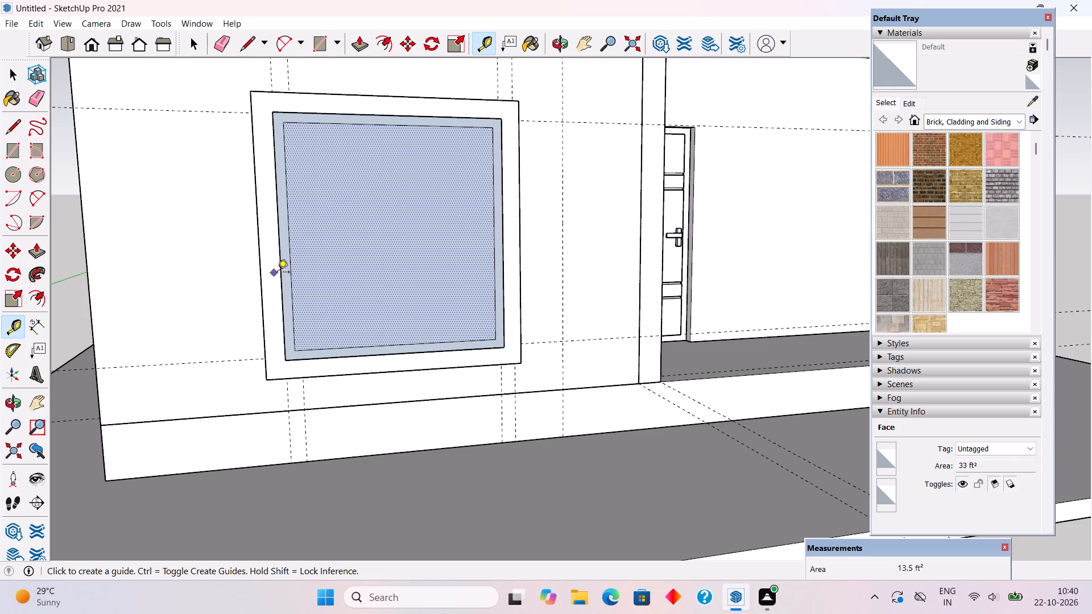
click(292, 281)
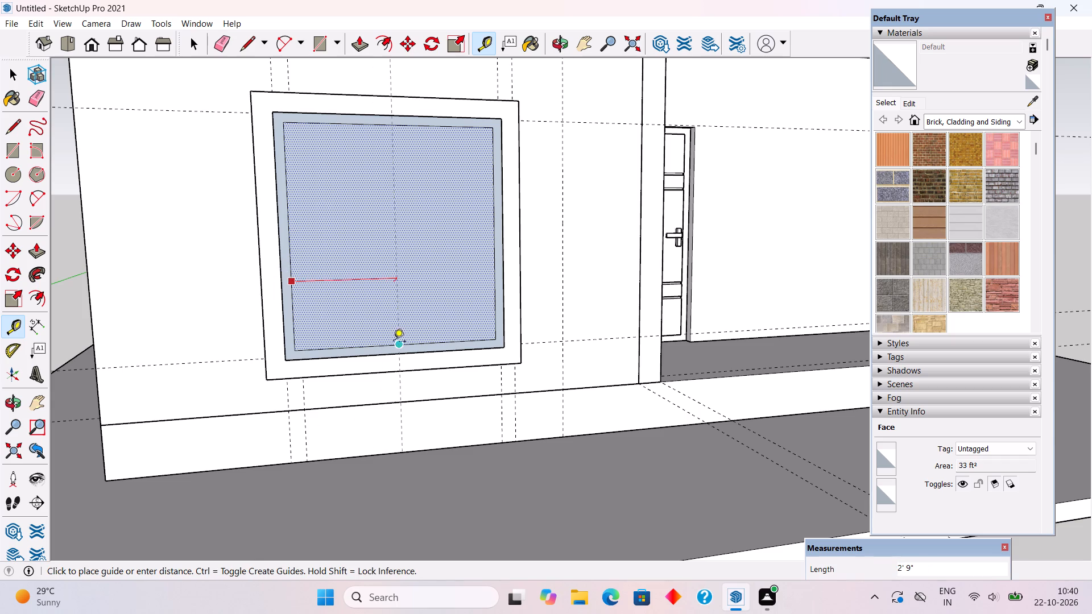
click(397, 343)
Add vertical guides 1.5" to either side of the window's centre guide.
click(400, 296)
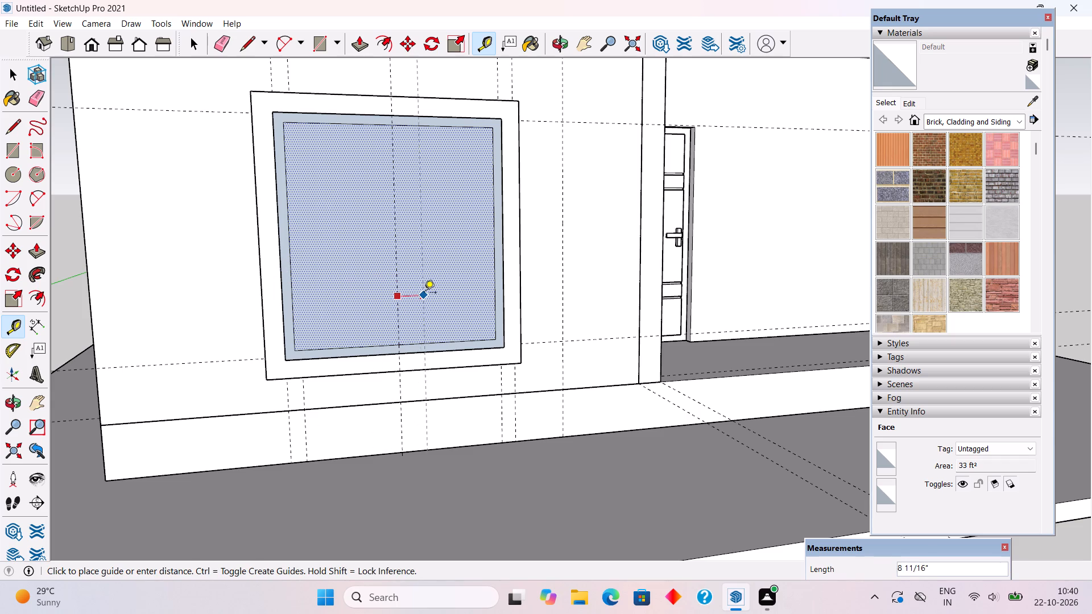
text(1.)
text(5")
key(Return)
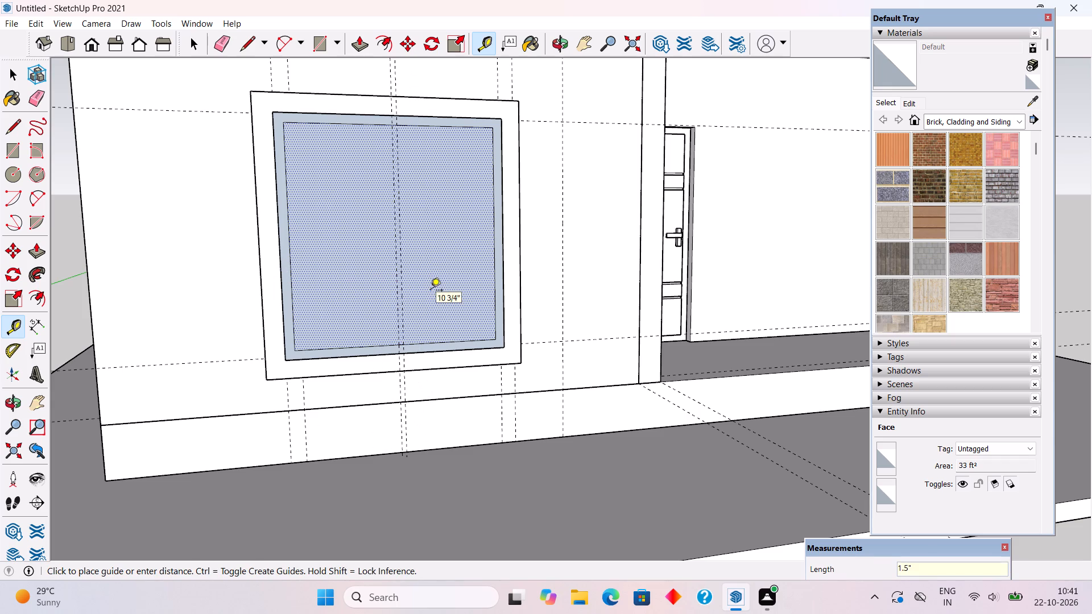
click(395, 306)
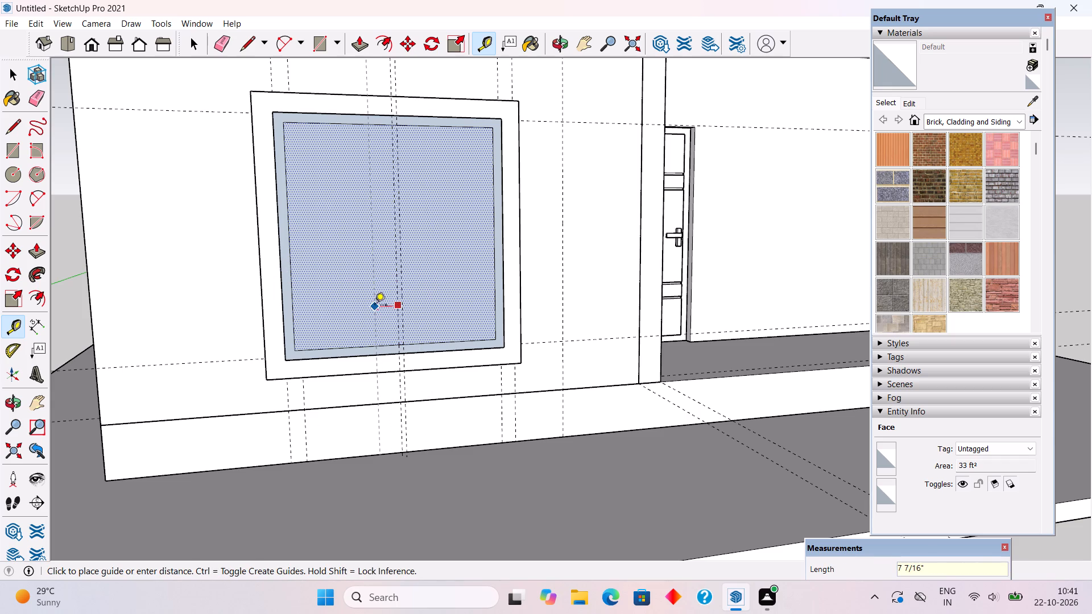
text(1.5")
key(Return)
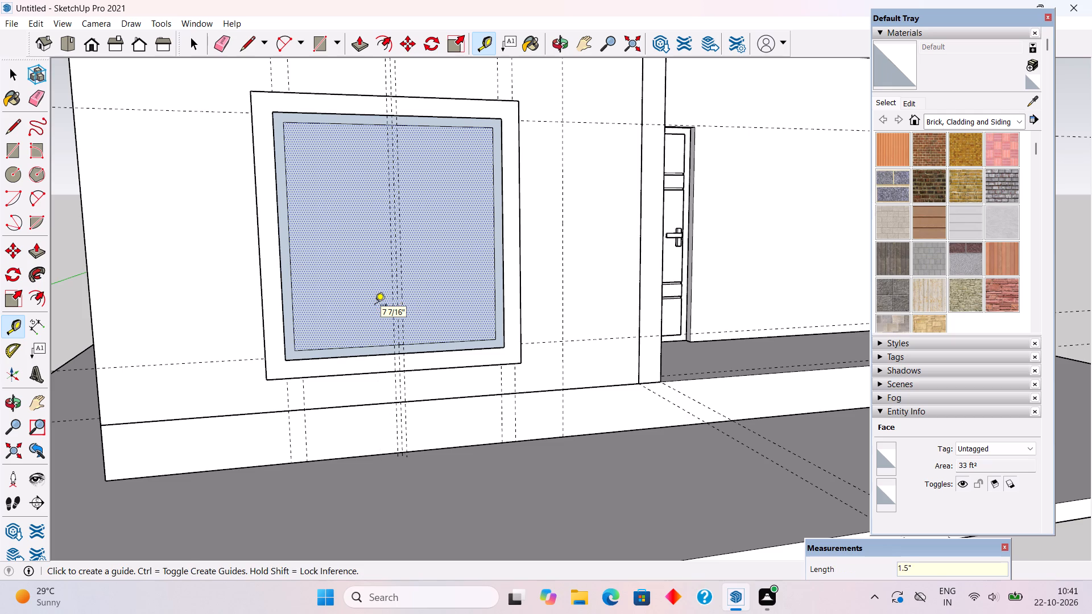
Draw two vertical 6' lines across the inner face along the guides on either side of the centre guide.
key(l)
click(395, 342)
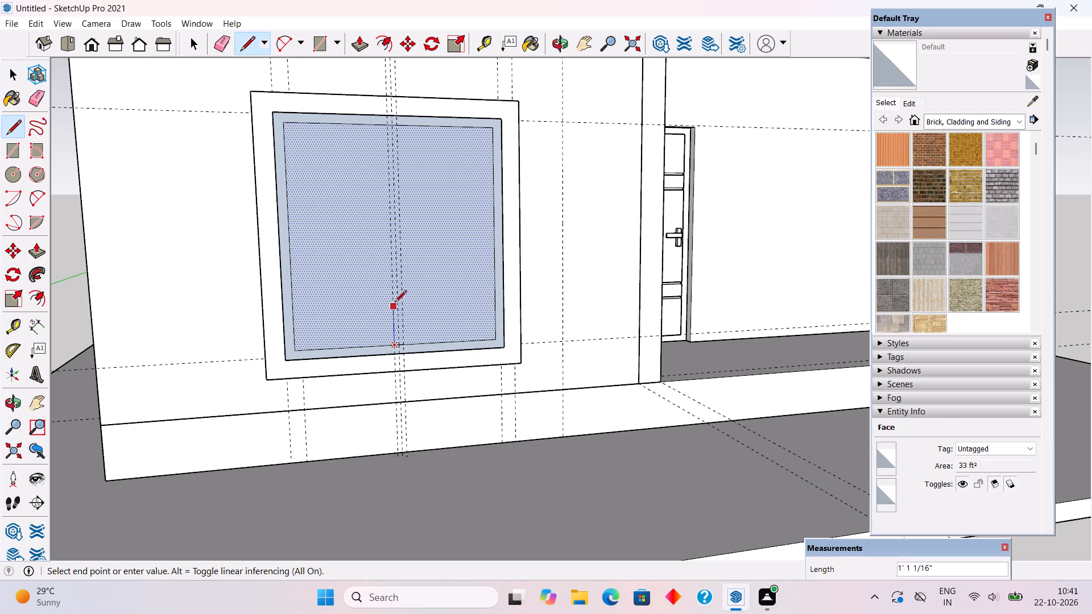
click(387, 125)
click(396, 127)
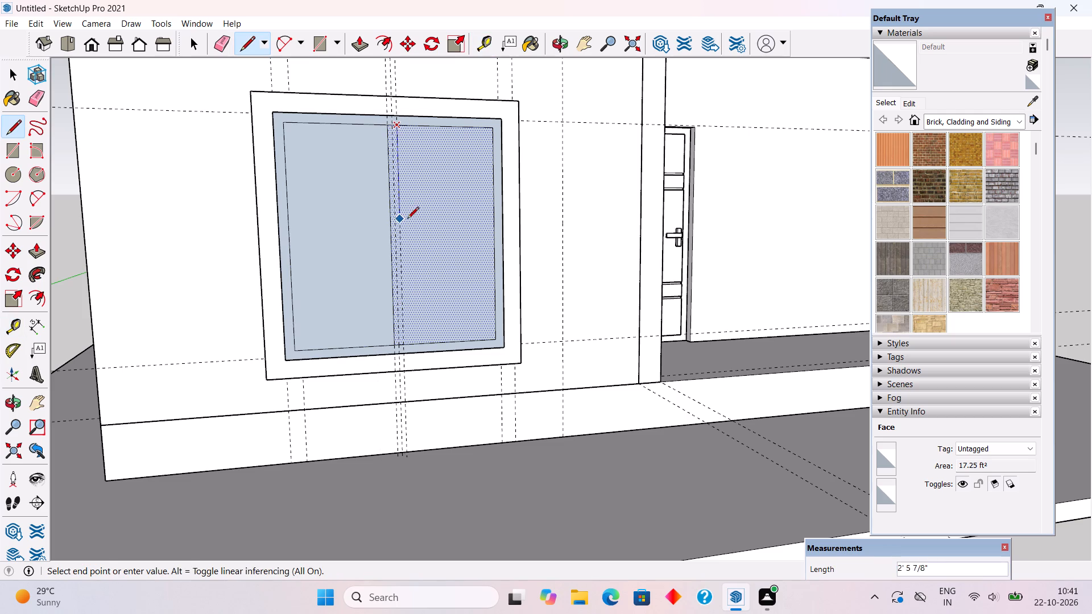
click(406, 342)
Erase the short edges at the top and bottom of the central bar, together with the centre guide.
key(e)
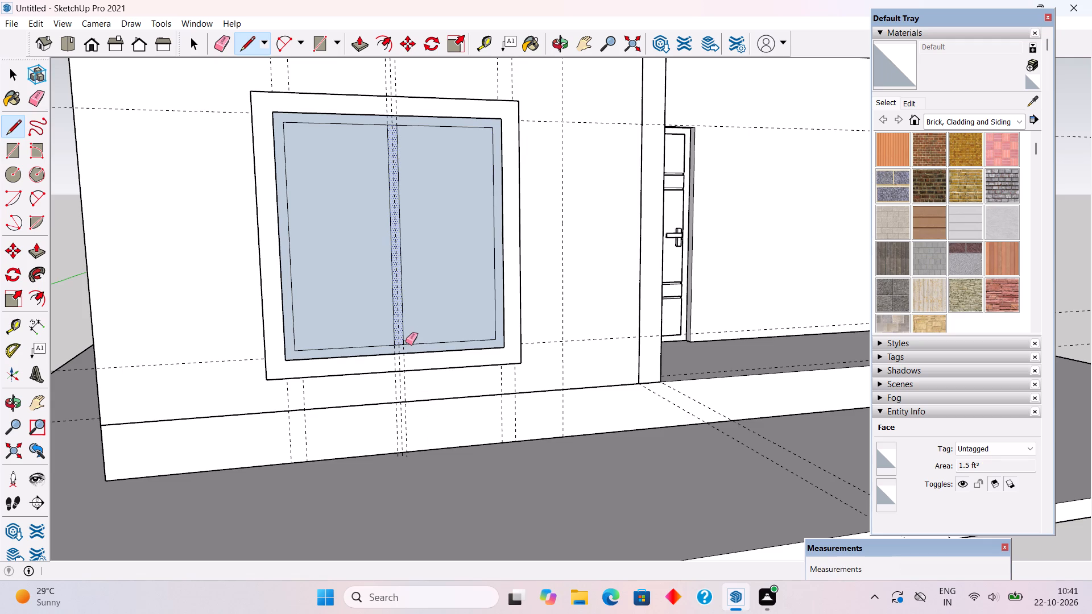
click(401, 344)
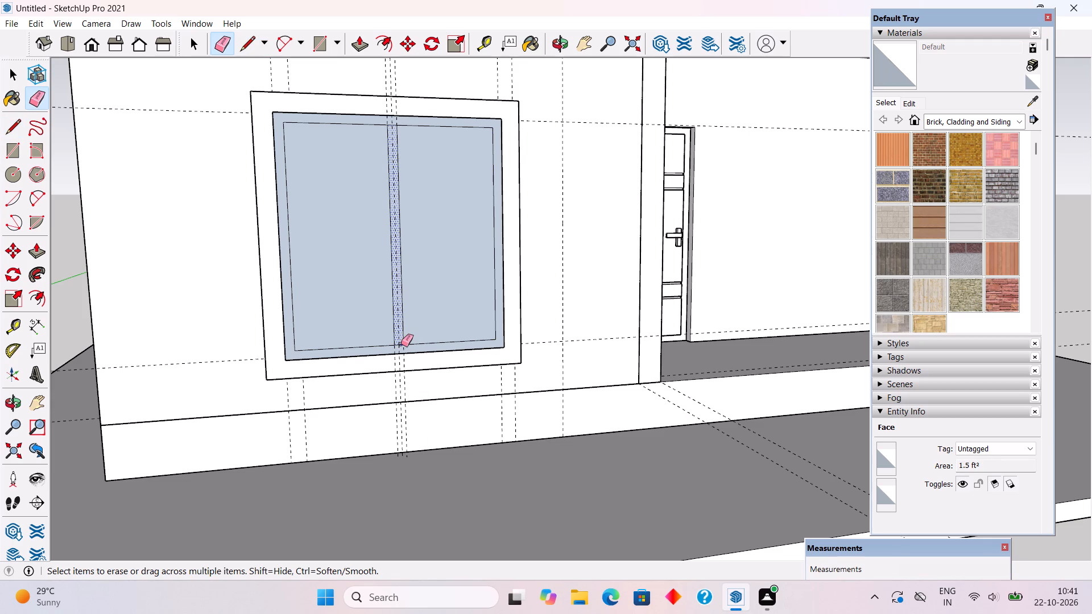
click(392, 125)
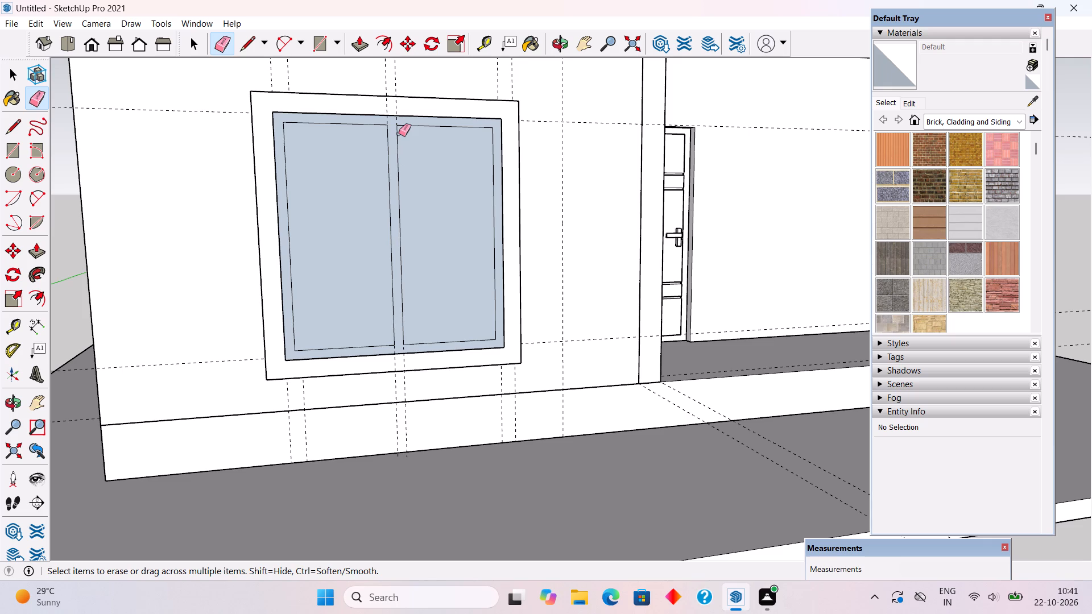
Delete the two pane faces on either side of the central bar to open the sash.
key(space)
click(411, 150)
key(Delete)
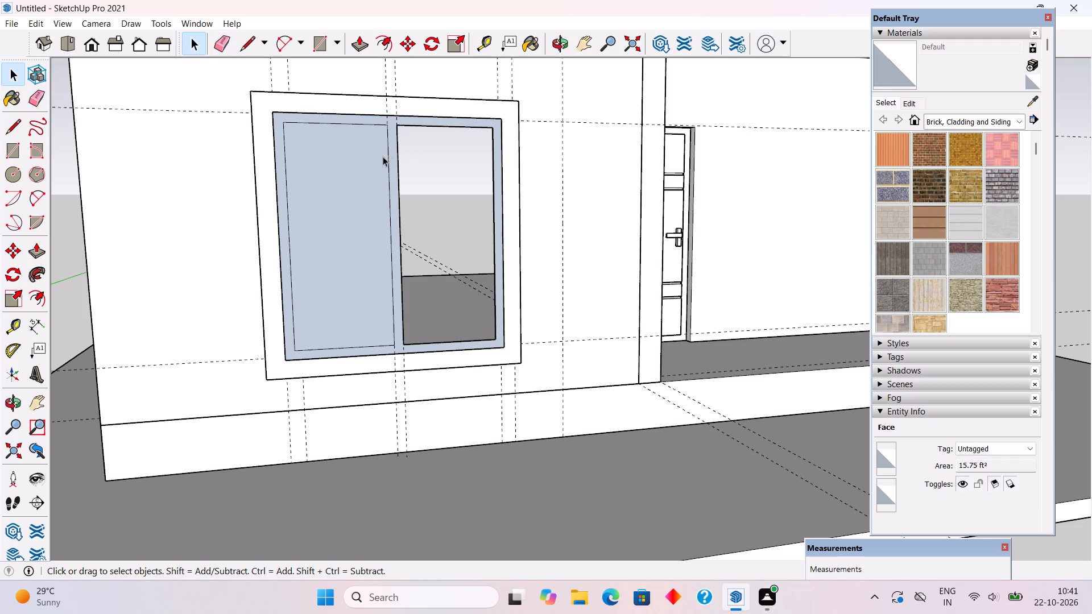
click(352, 157)
key(Delete)
Extrude the divided sash face outward by 3" with Push/Pull.
key(p)
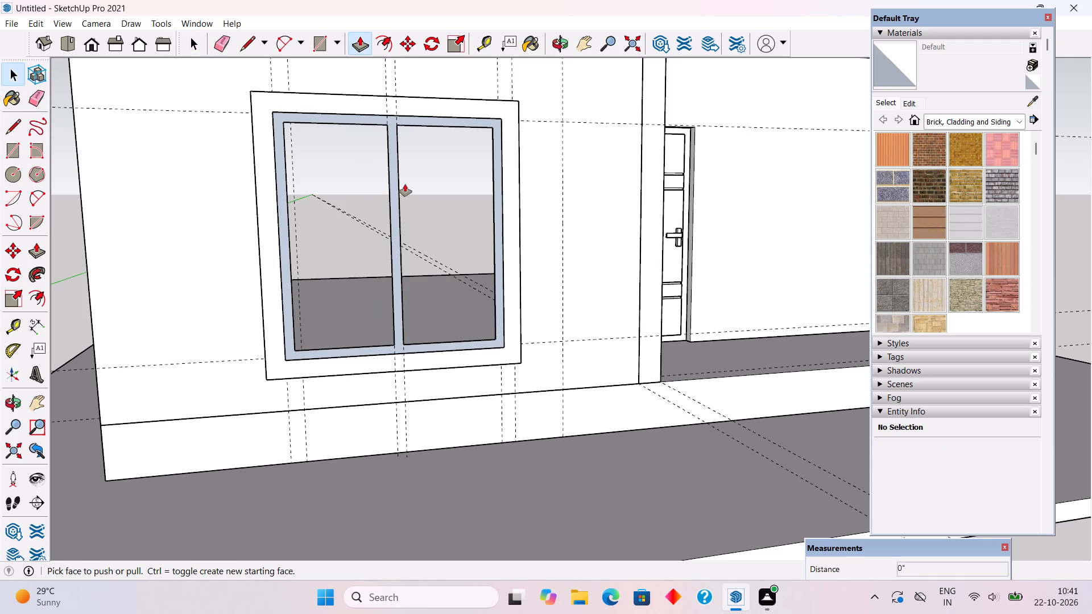
click(503, 323)
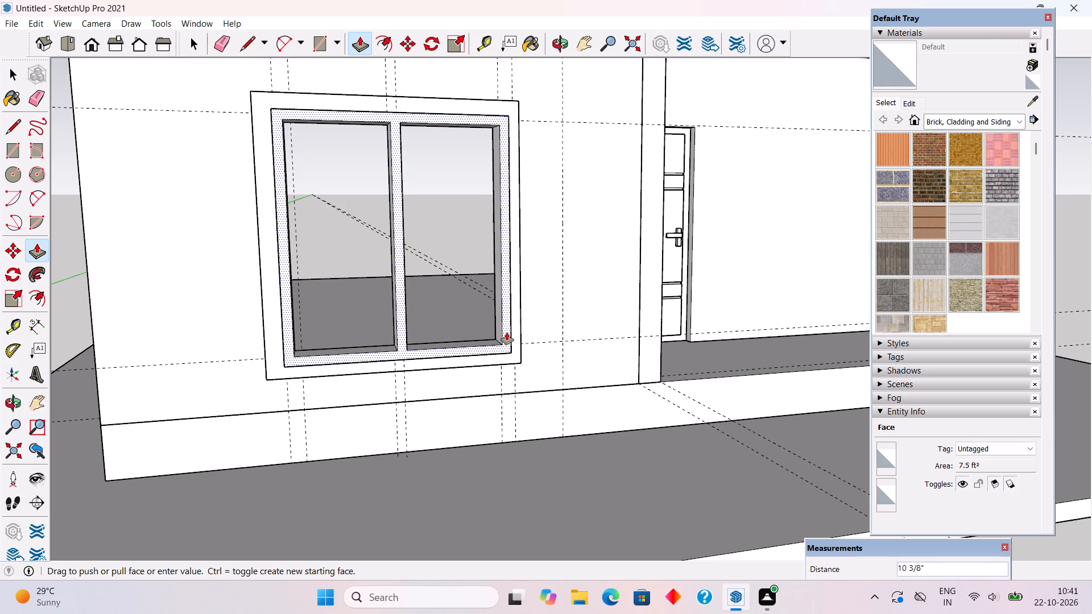
key(3)
key(shift+quotedbl)
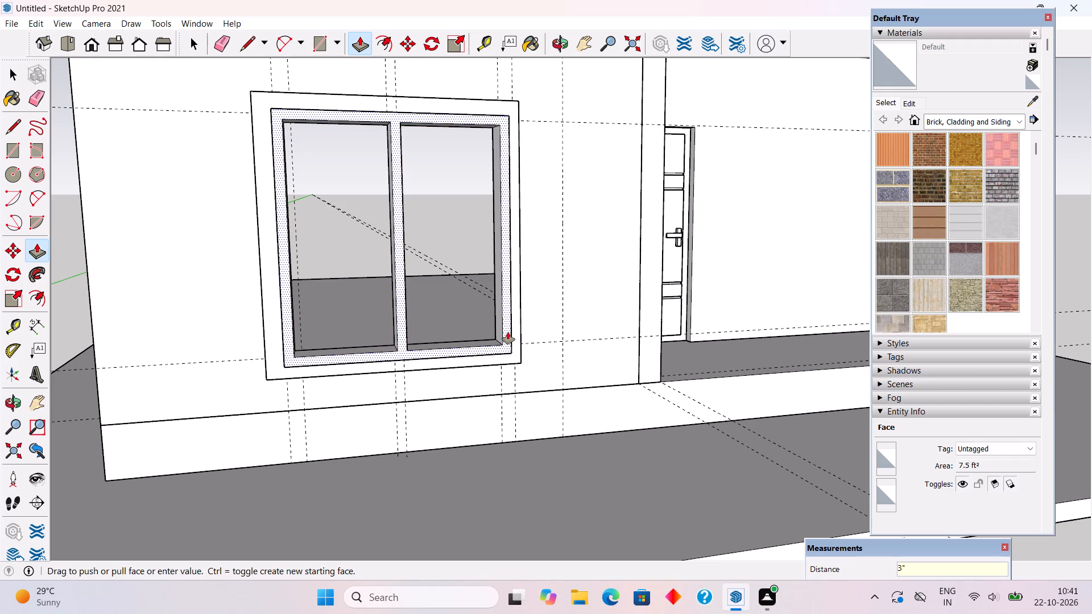
key(Return)
key(space)
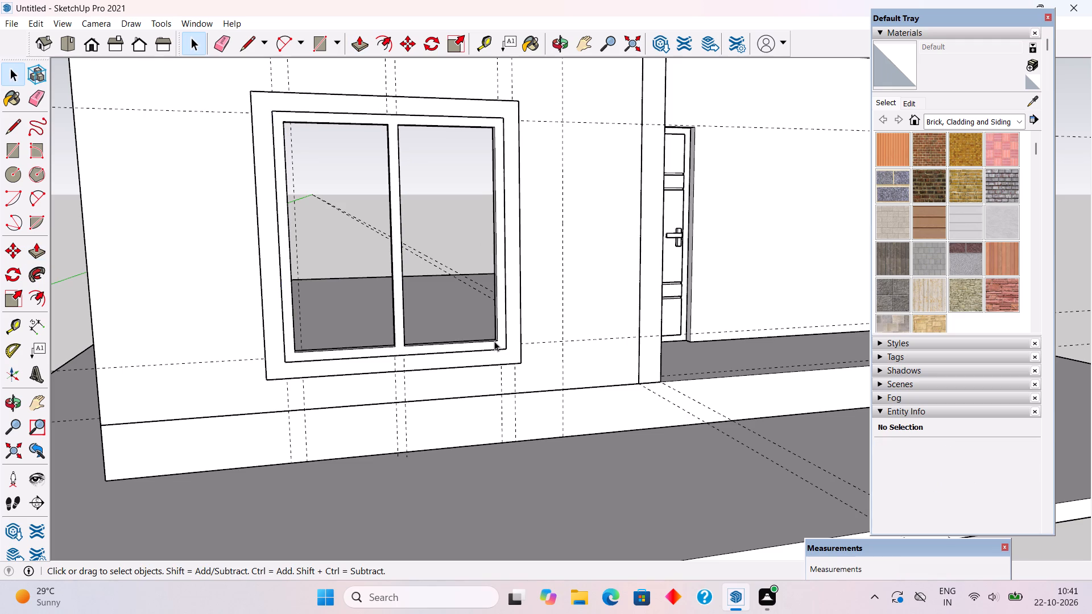
Select all the connected geometry of the extruded sash and make it a group.
triple_click(494, 341)
click(494, 341)
right_click(494, 341)
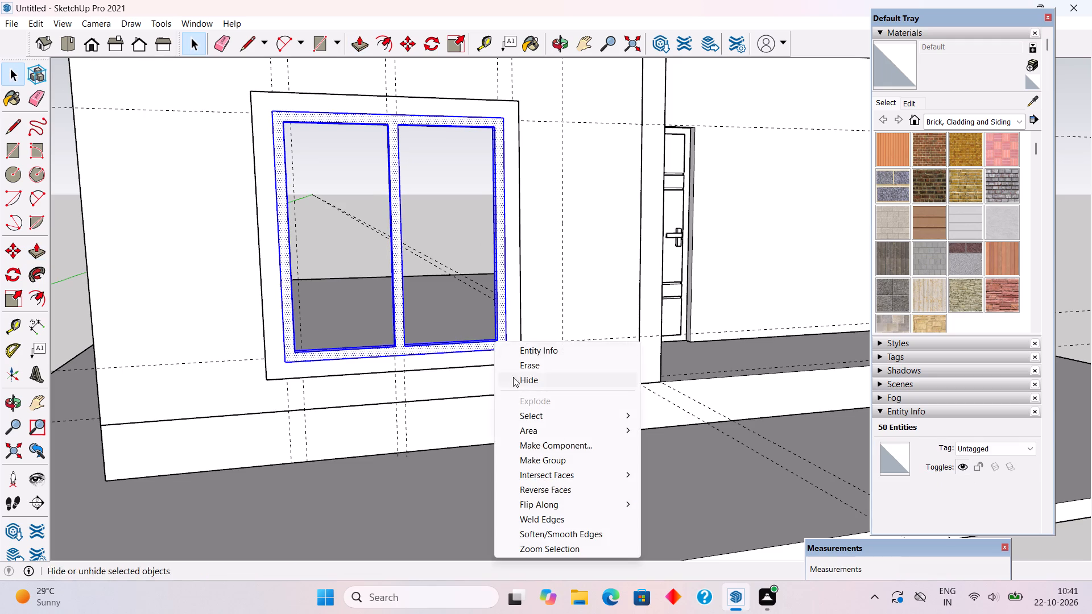
click(543, 459)
click(440, 215)
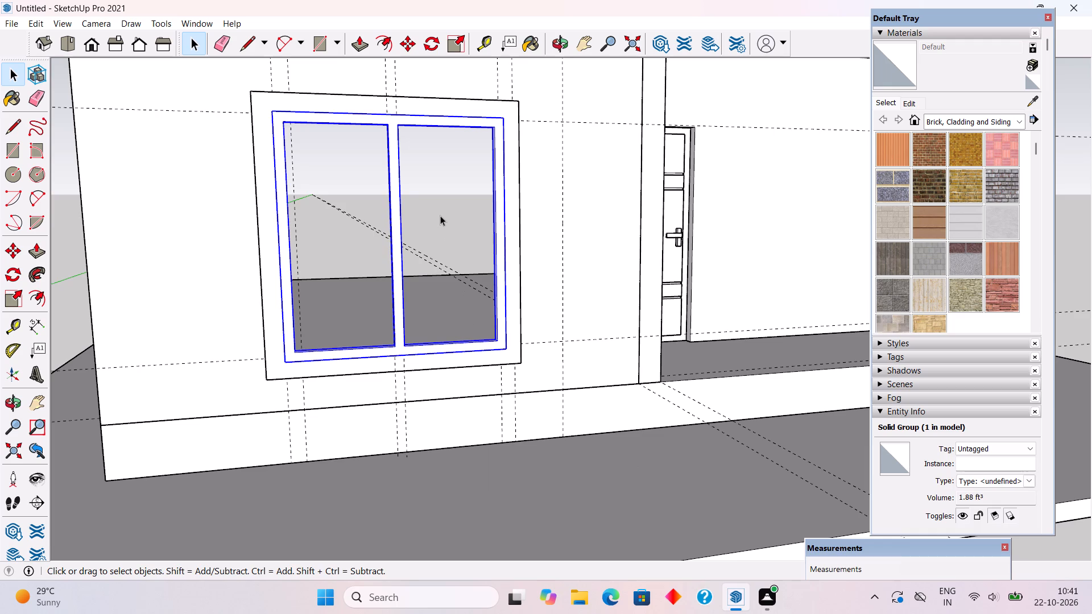
Move the sash group by its lower front corner back into the opening, recessed behind the projecting frame's face.
middle_drag(460, 258, 533, 327)
scroll(574, 387, up, 5)
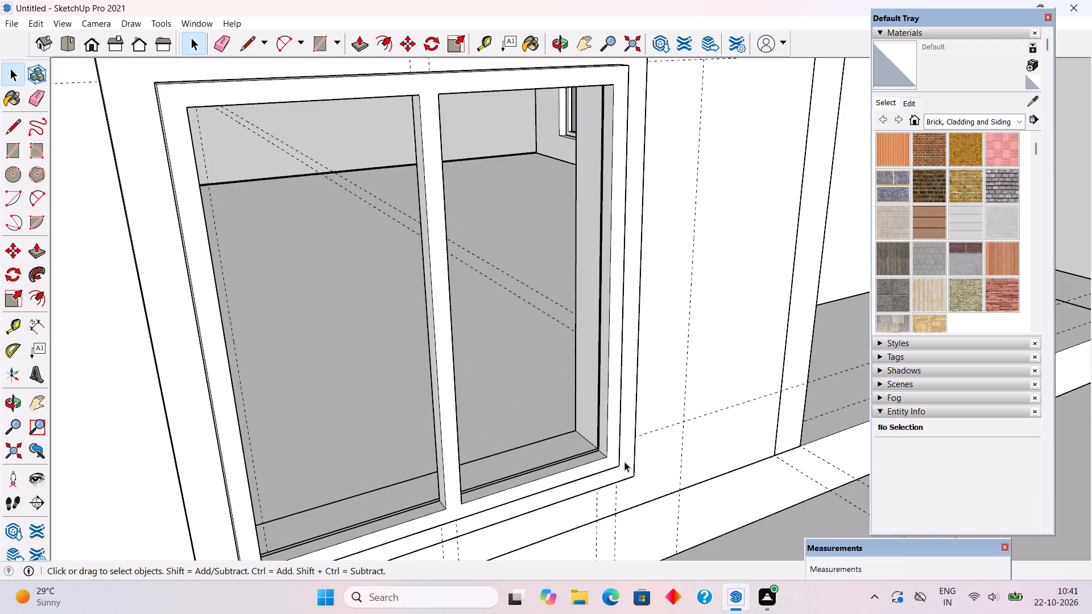
scroll(624, 462, up, 6)
click(578, 467)
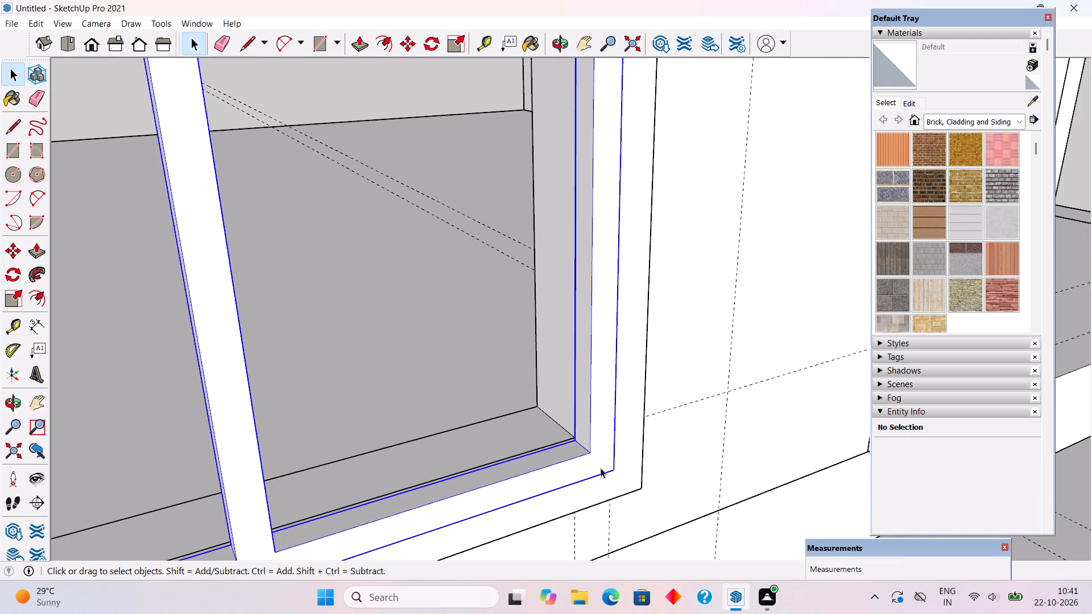
key(m)
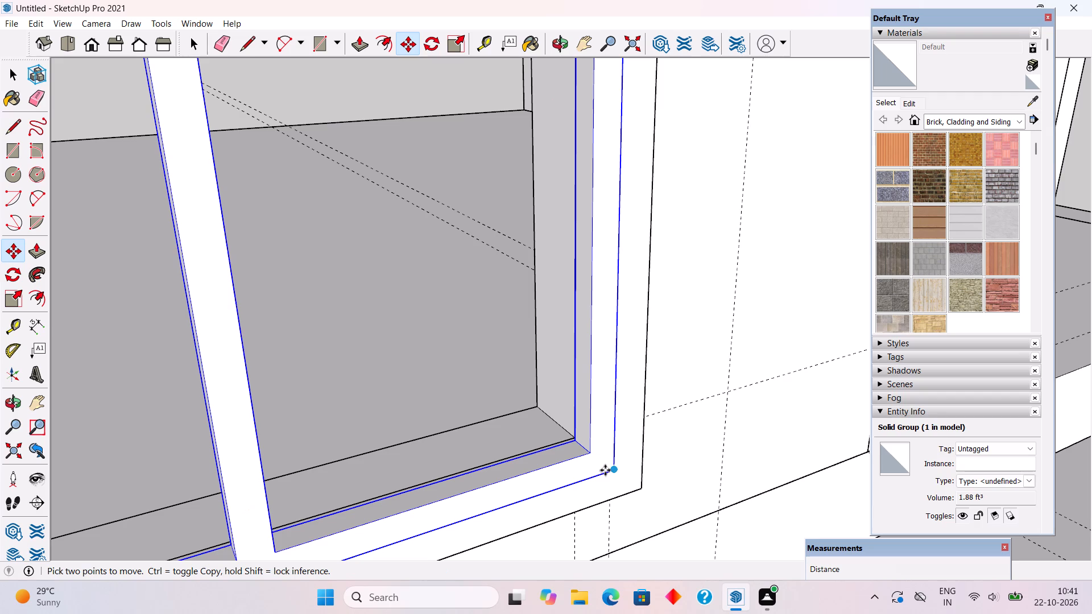
scroll(609, 467, up, 4)
click(617, 471)
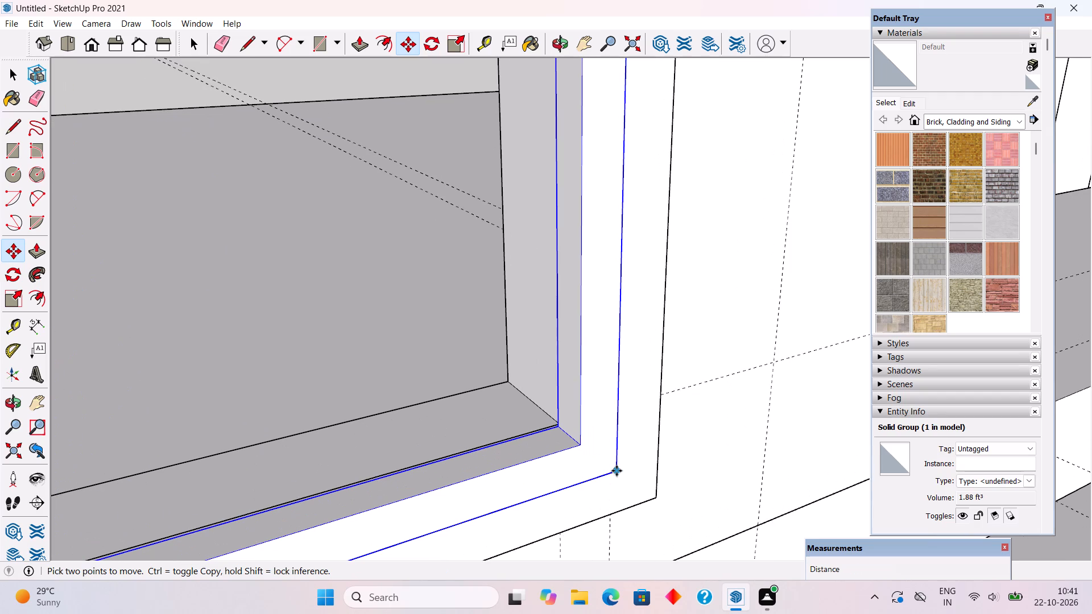
click(563, 425)
scroll(563, 425, down, 5)
key(space)
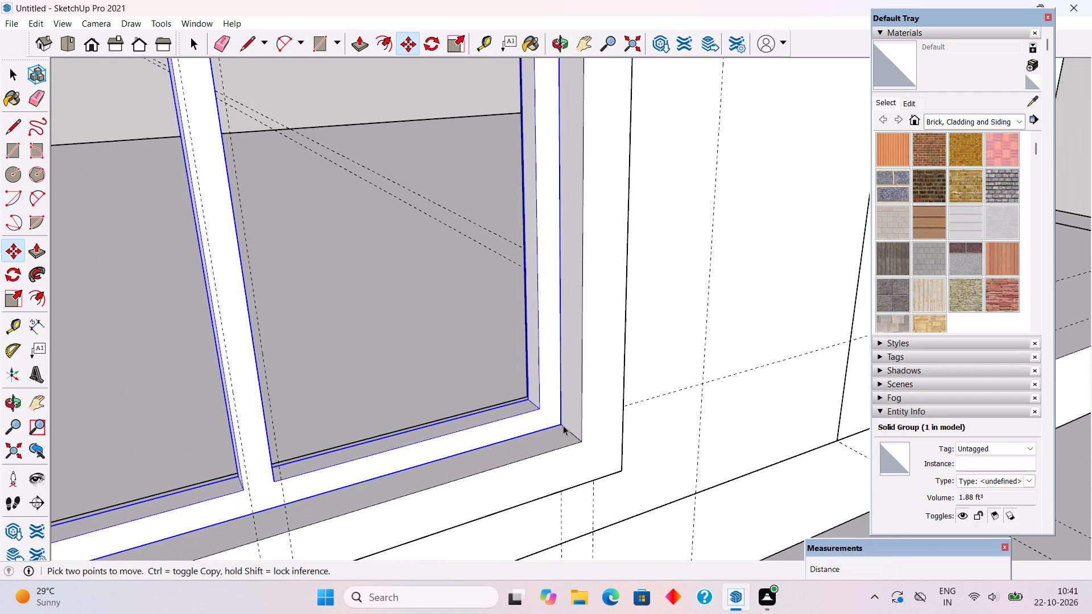
Clear the selection and examine the recessed window sash and front wall within the whole model.
scroll(563, 425, down, 20)
scroll(549, 414, down, 5)
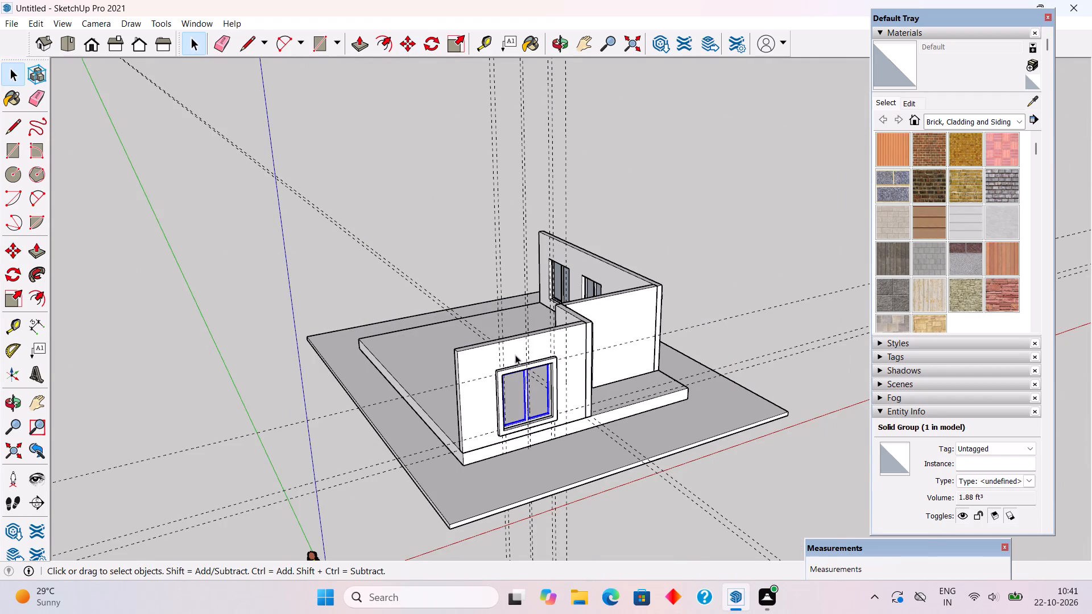
click(390, 295)
scroll(413, 317, down, 1)
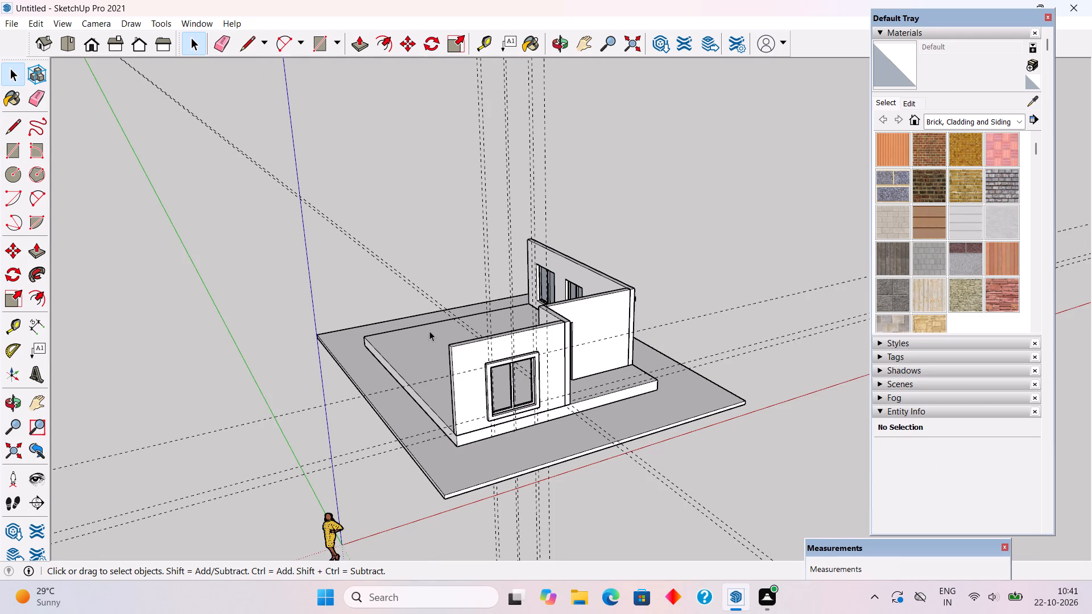
middle_drag(429, 331, 369, 316)
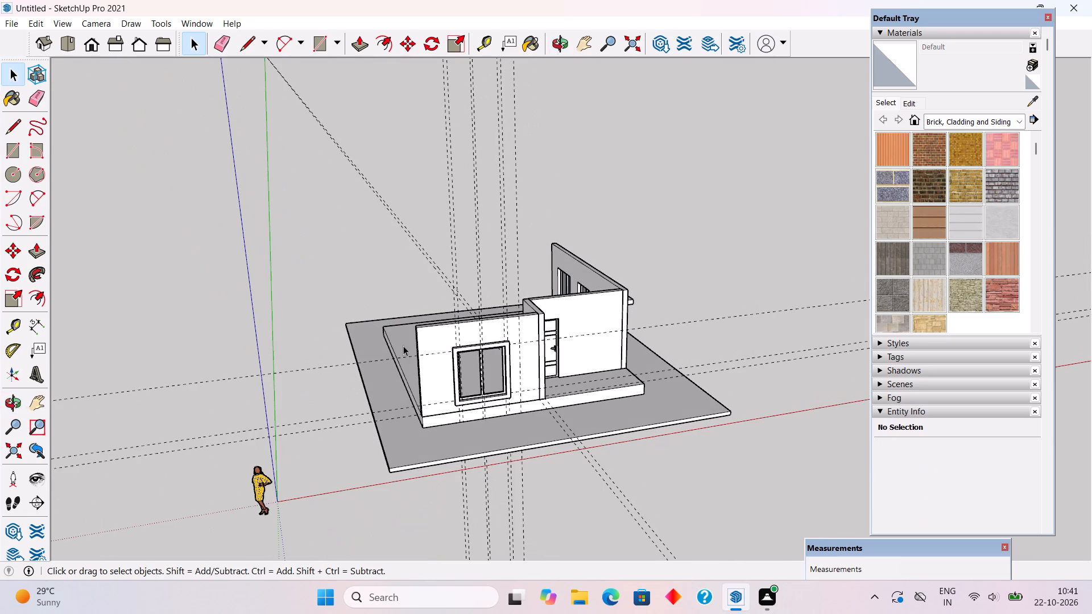
scroll(373, 338, down, 2)
scroll(373, 338, up, 5)
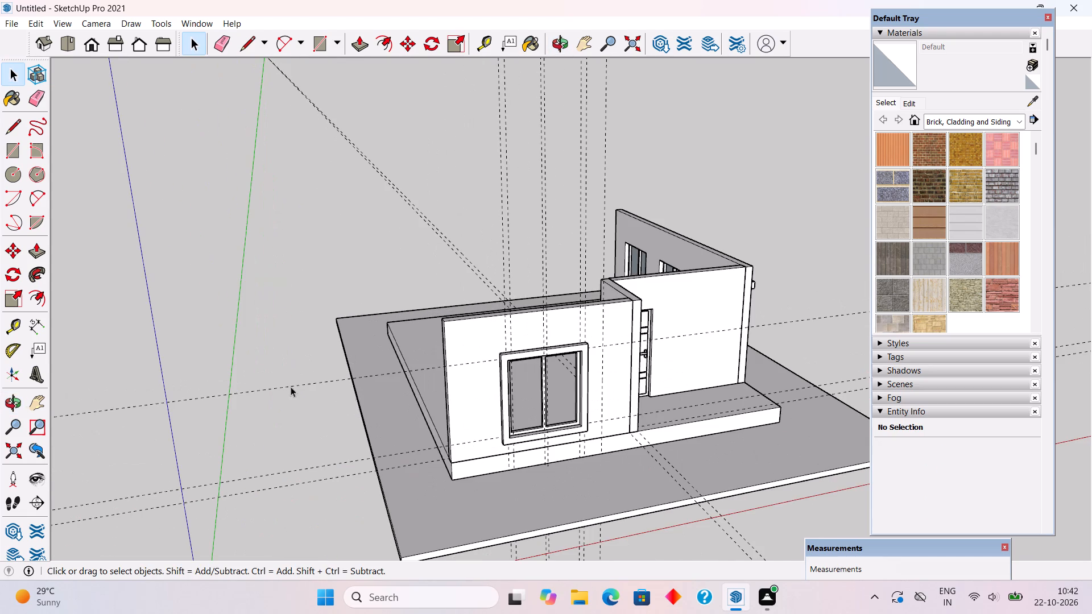
scroll(355, 399, up, 6)
scroll(355, 399, down, 19)
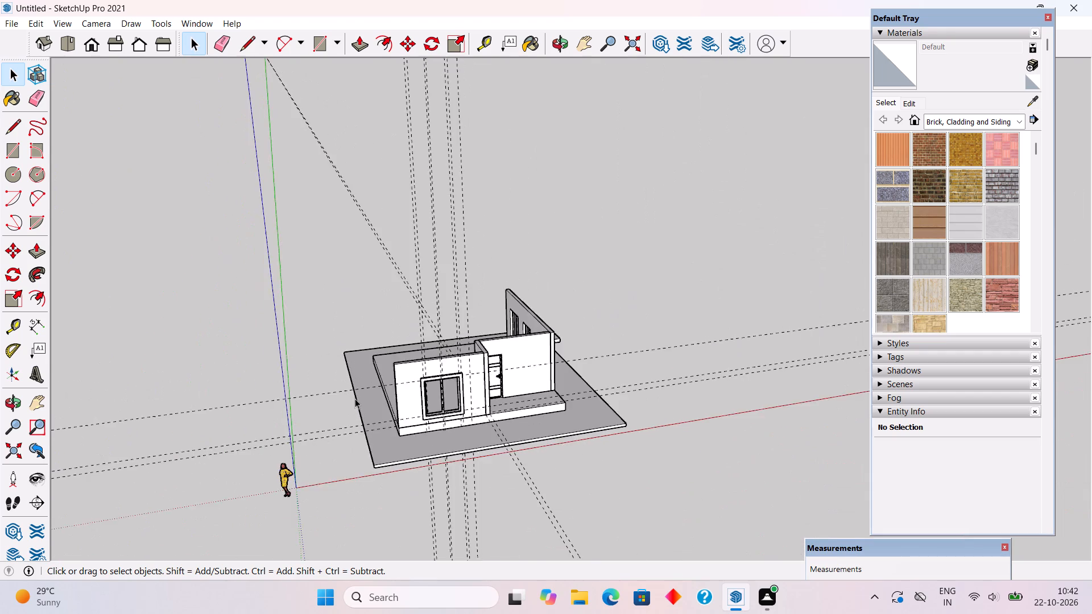
scroll(355, 399, down, 3)
middle_drag(355, 400, 355, 403)
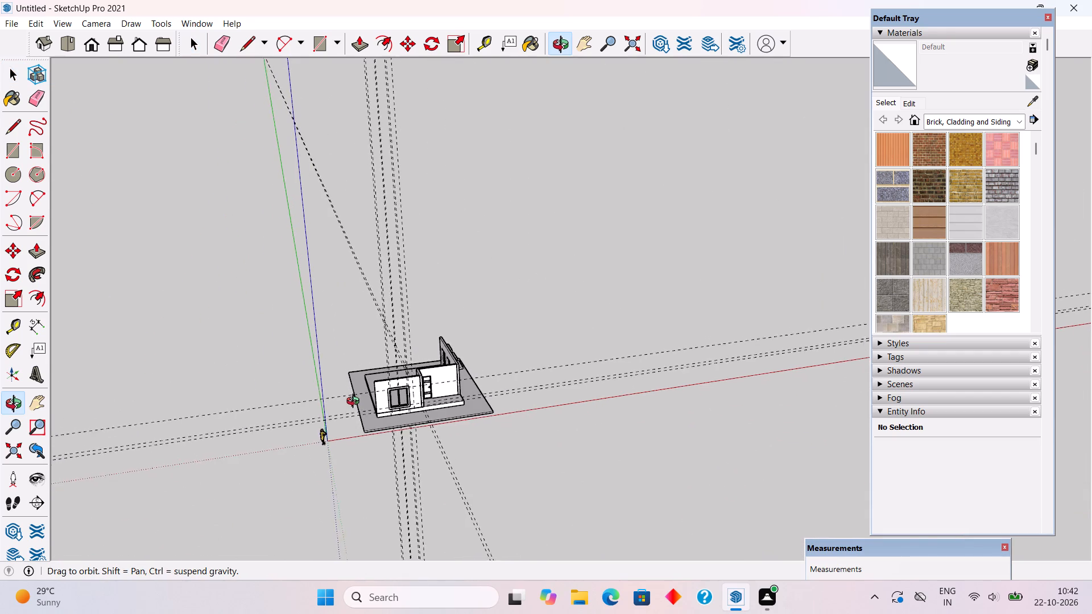
middle_drag(355, 403, 332, 399)
Draw a 2' 7 1/2" by 6' glass pane rectangle corner to corner in each of the sash's two openings.
scroll(363, 407, up, 15)
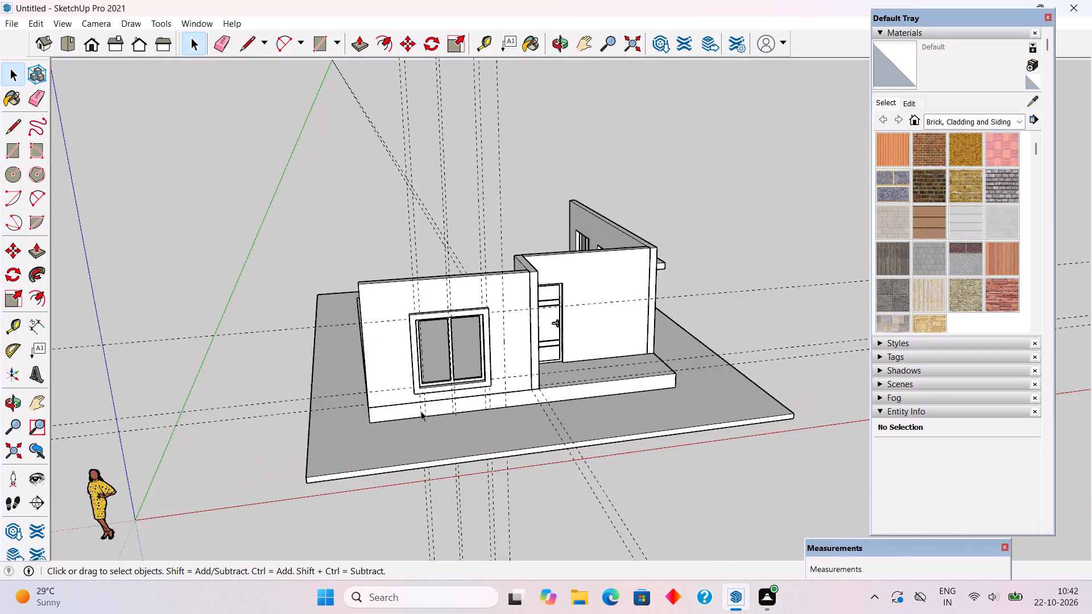
scroll(421, 411, up, 10)
scroll(428, 386, down, 2)
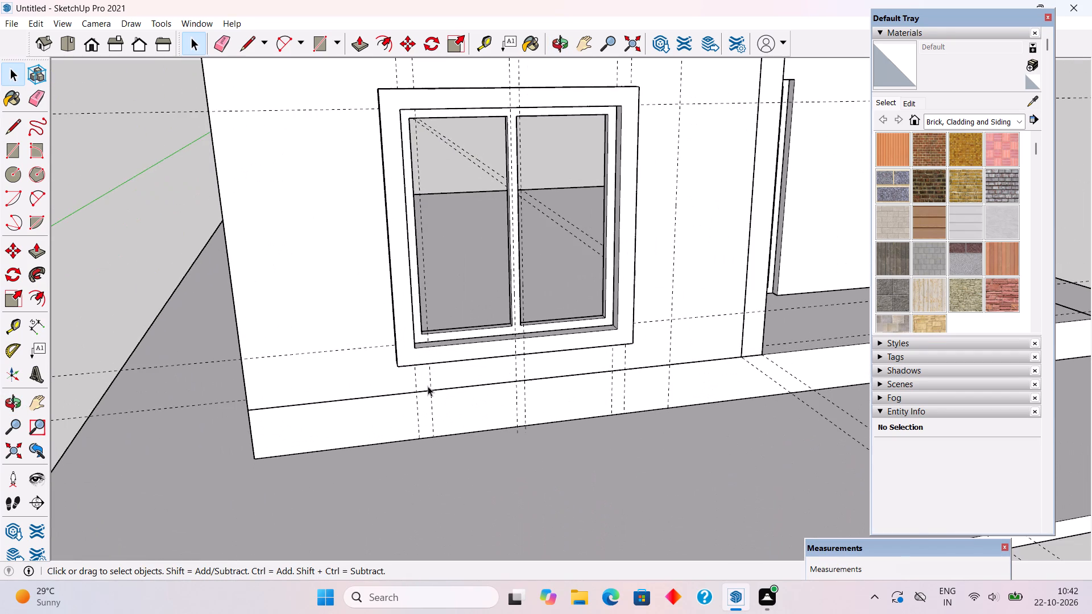
key(r)
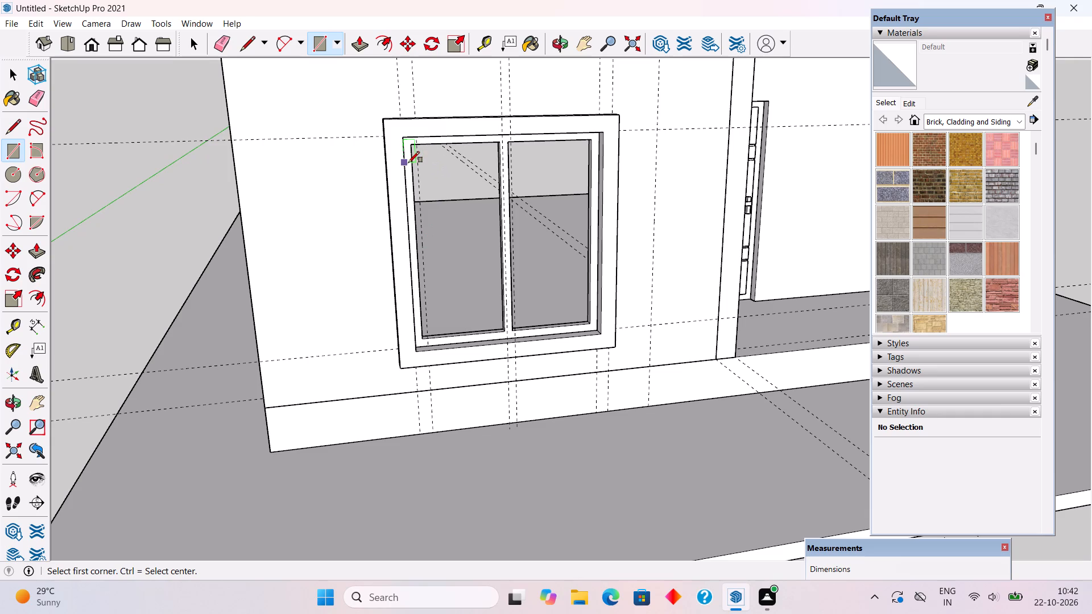
click(412, 144)
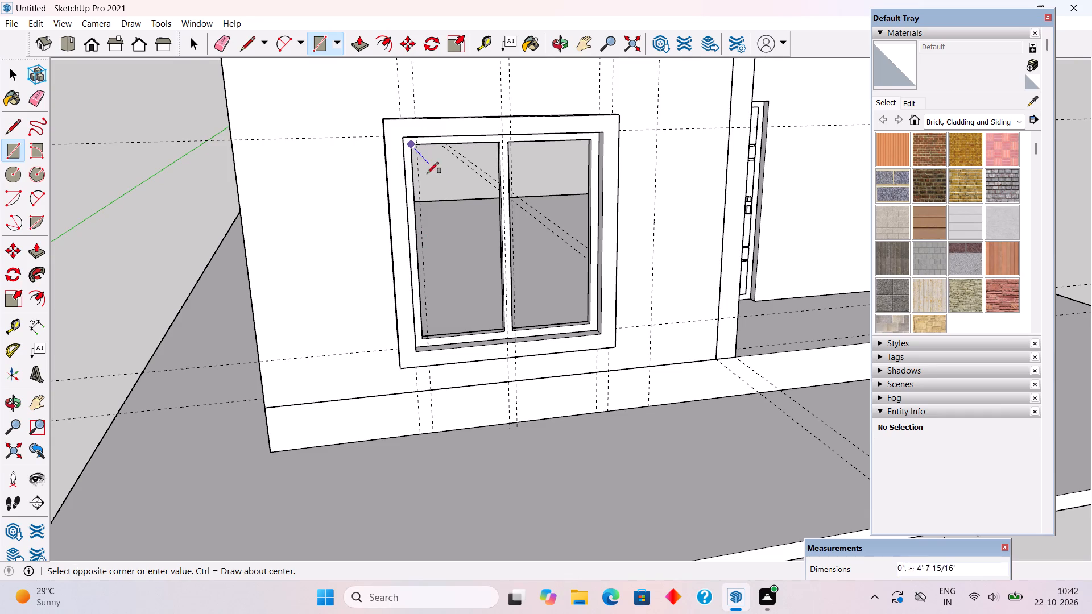
click(504, 332)
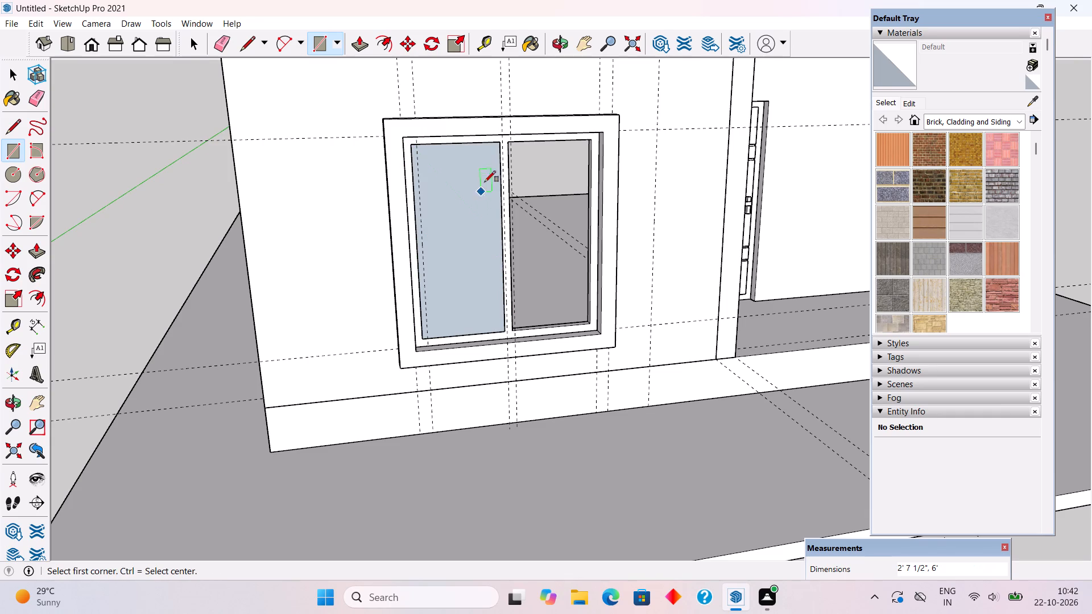
click(509, 140)
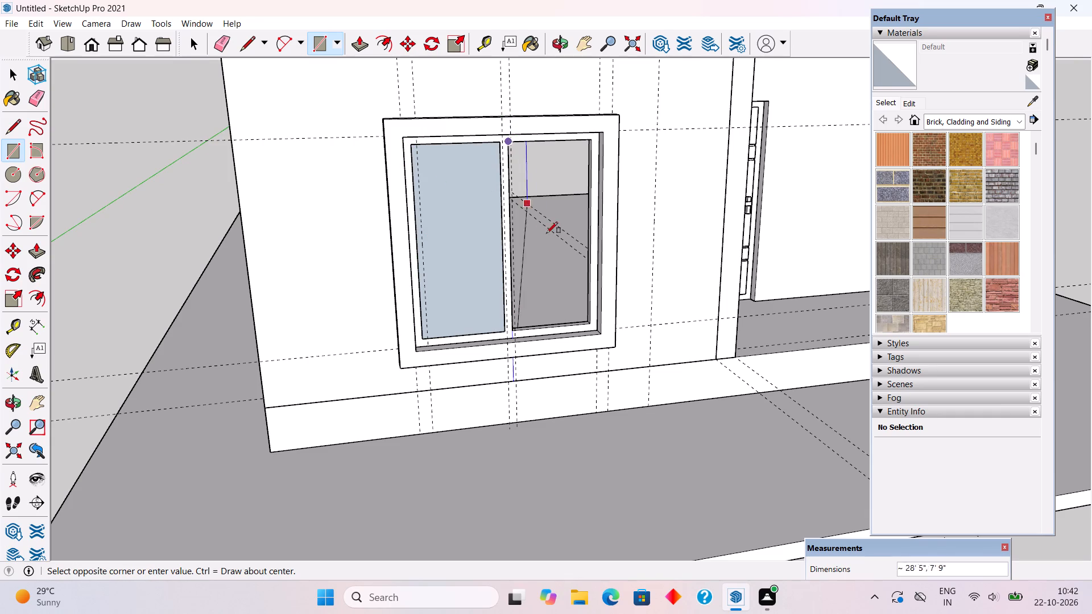
click(589, 322)
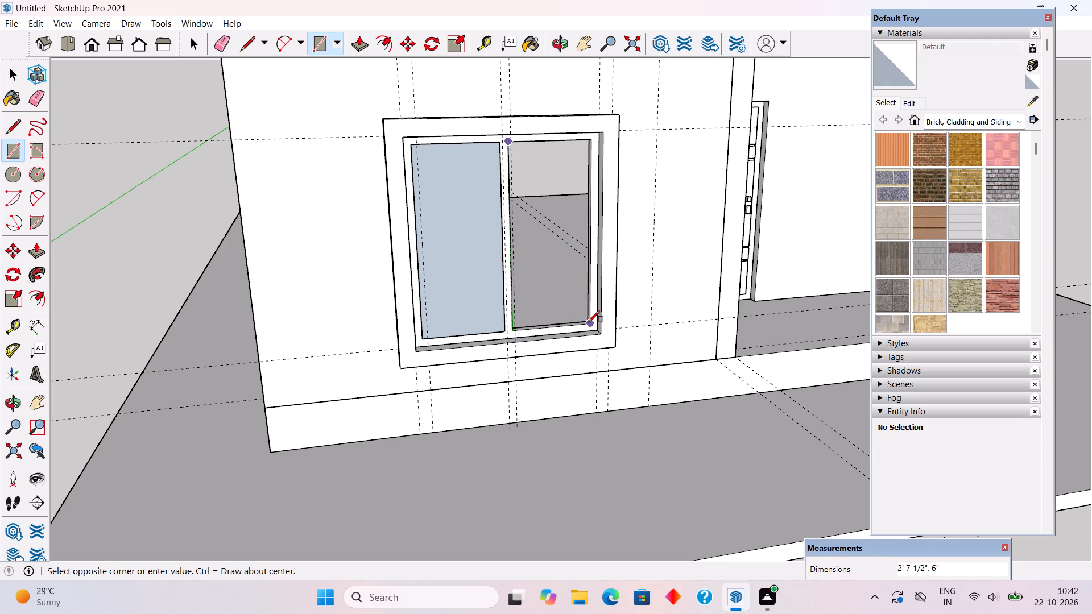
key(space)
Make each of the two glass panes, with its bounding edges, a separate group.
middle_drag(445, 189, 457, 257)
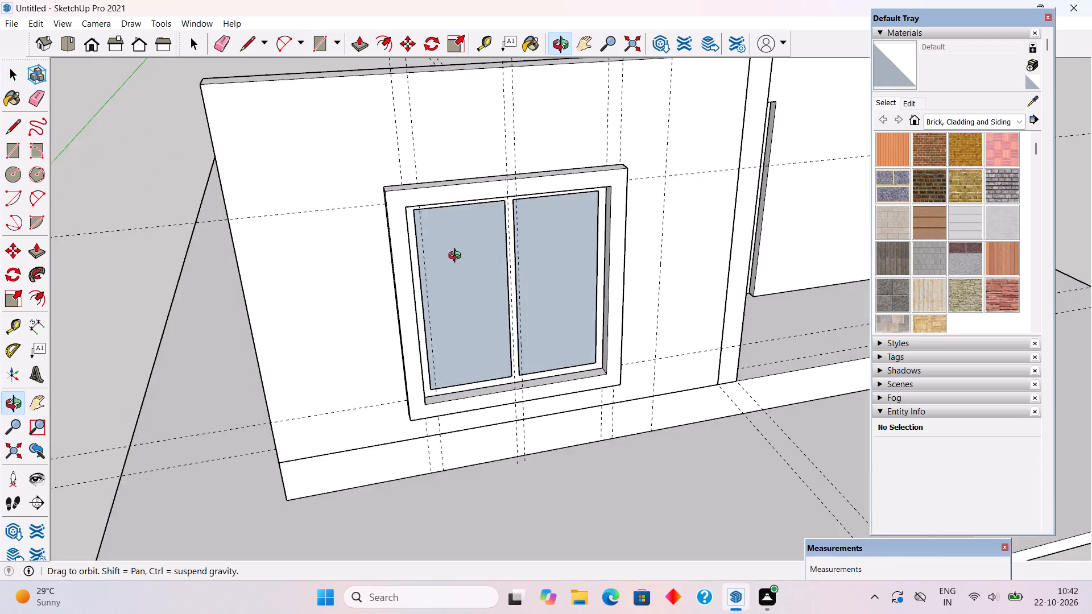
middle_drag(457, 257, 460, 265)
scroll(460, 266, up, 4)
triple_click(460, 266)
right_click(460, 266)
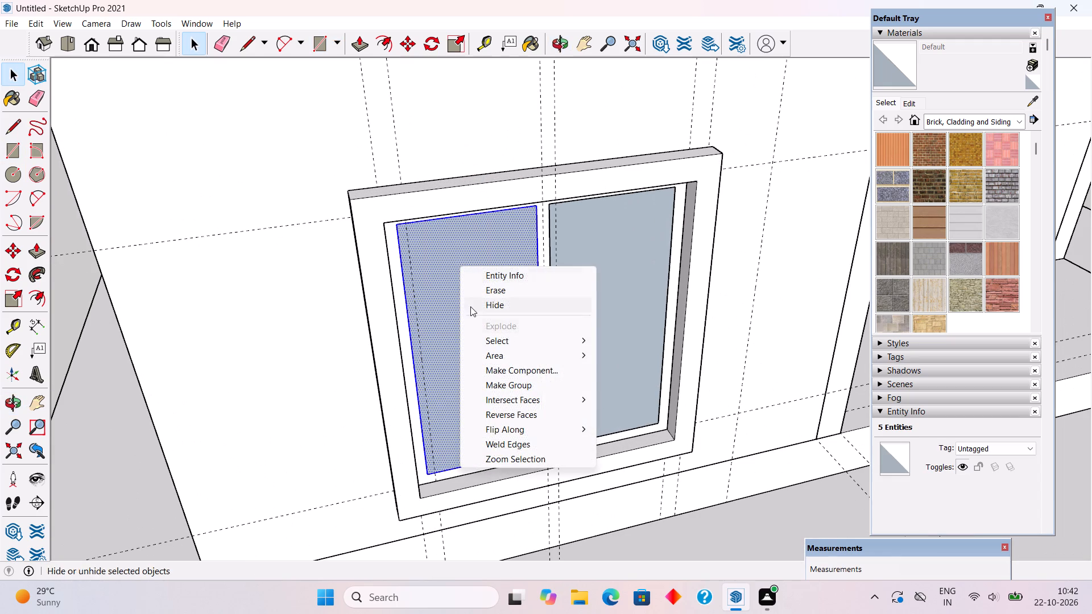
click(506, 382)
triple_click(565, 338)
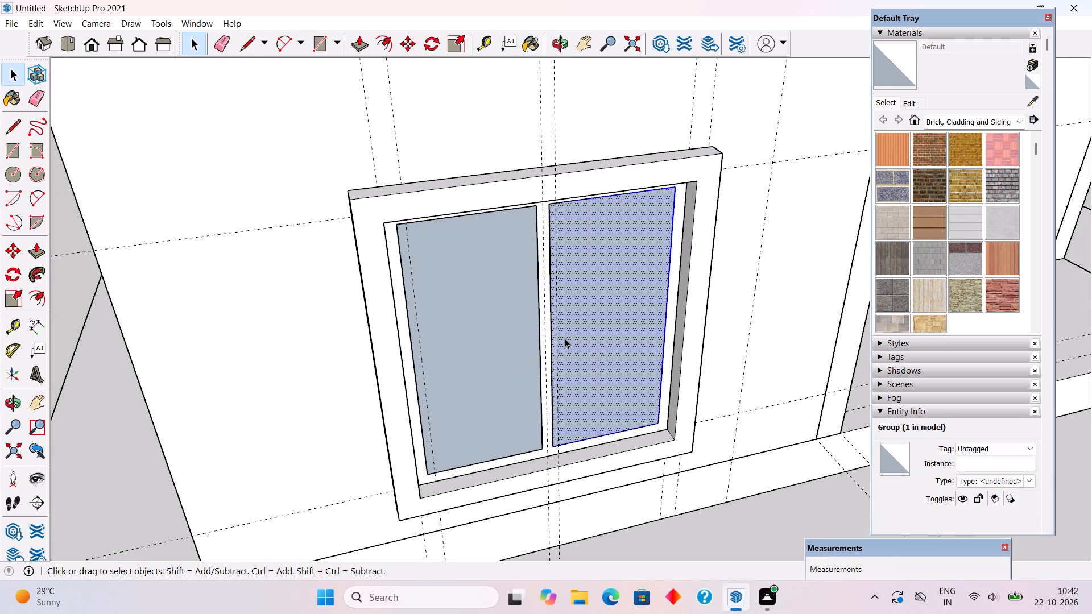
click(565, 338)
right_click(565, 338)
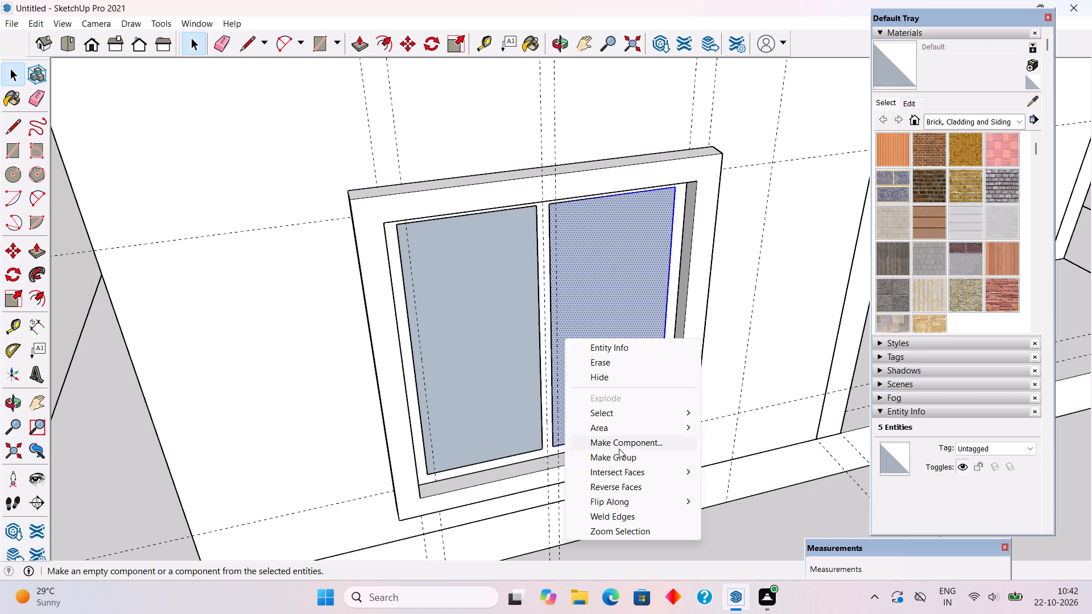
click(619, 454)
Clear the selection and examine the completed front-wall window in the house's front elevation.
scroll(616, 445, down, 16)
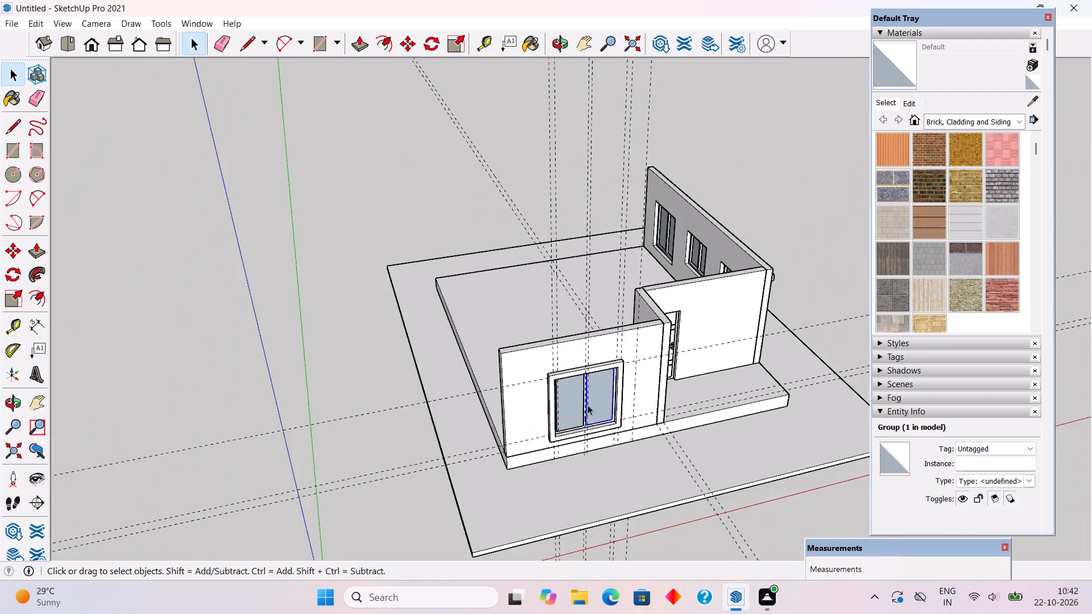
scroll(588, 405, down, 3)
click(403, 297)
middle_drag(470, 379, 363, 240)
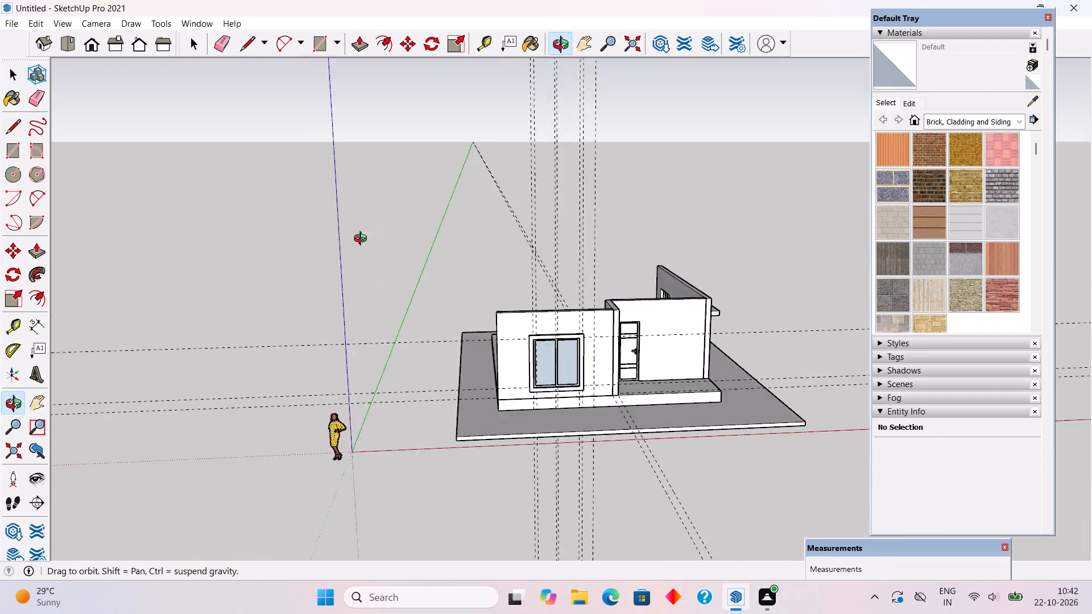
middle_drag(363, 240, 340, 223)
scroll(561, 343, up, 3)
middle_drag(565, 360, 584, 346)
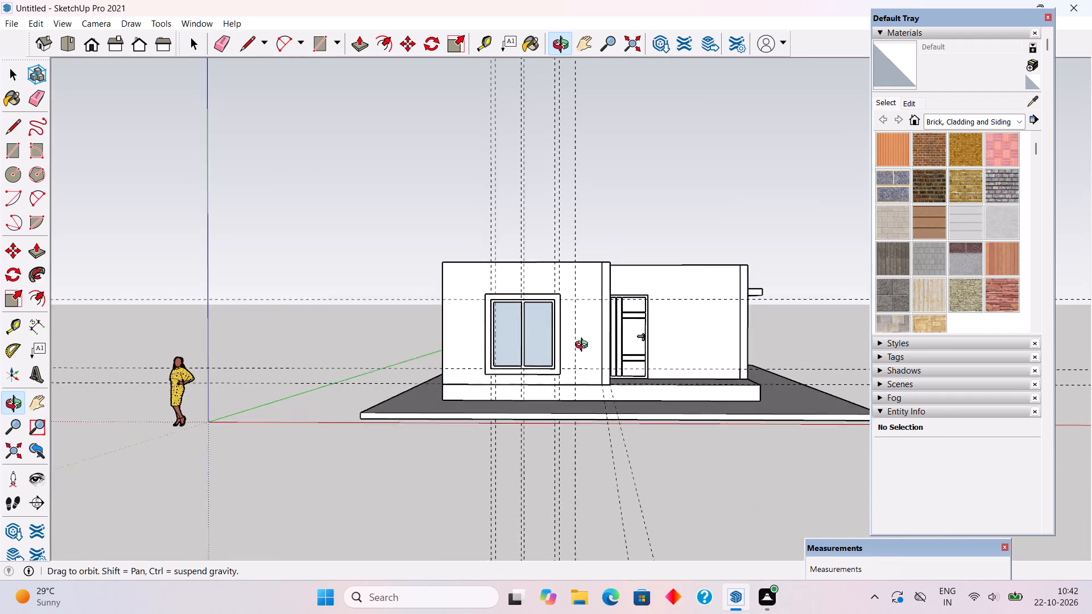
middle_drag(584, 346, 595, 351)
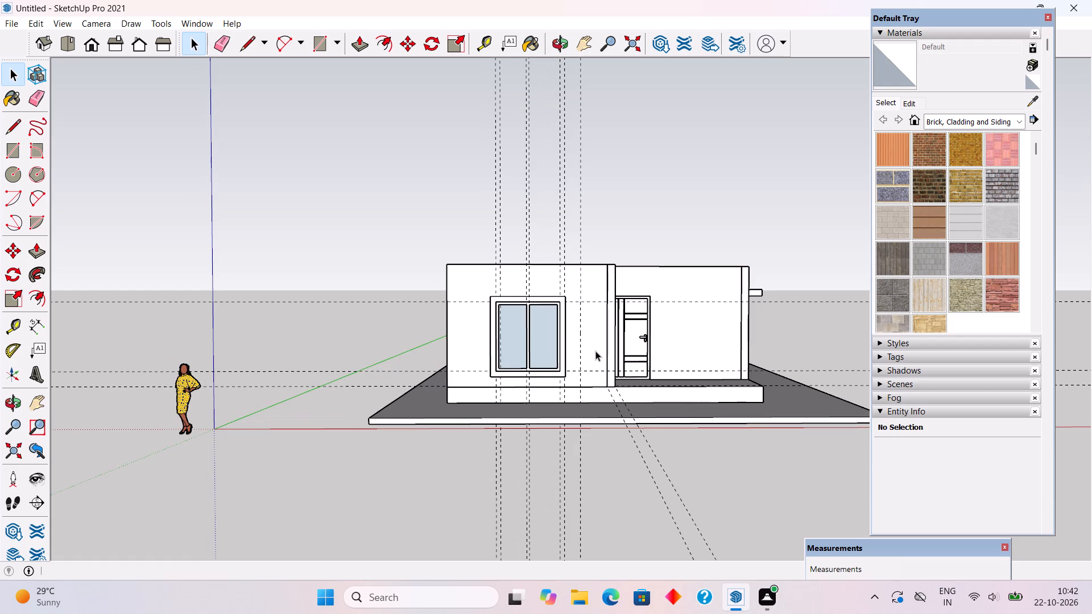
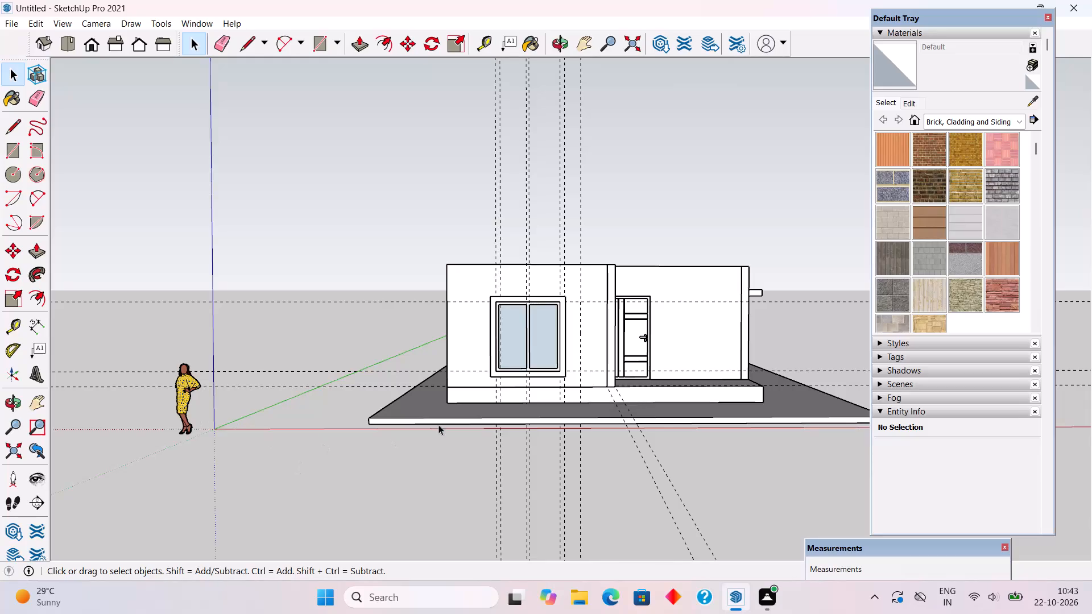
Examine the front-wall window's frame, recessed sash and two glass panes up close, from an angle and straight on.
scroll(444, 418, up, 7)
scroll(444, 418, down, 7)
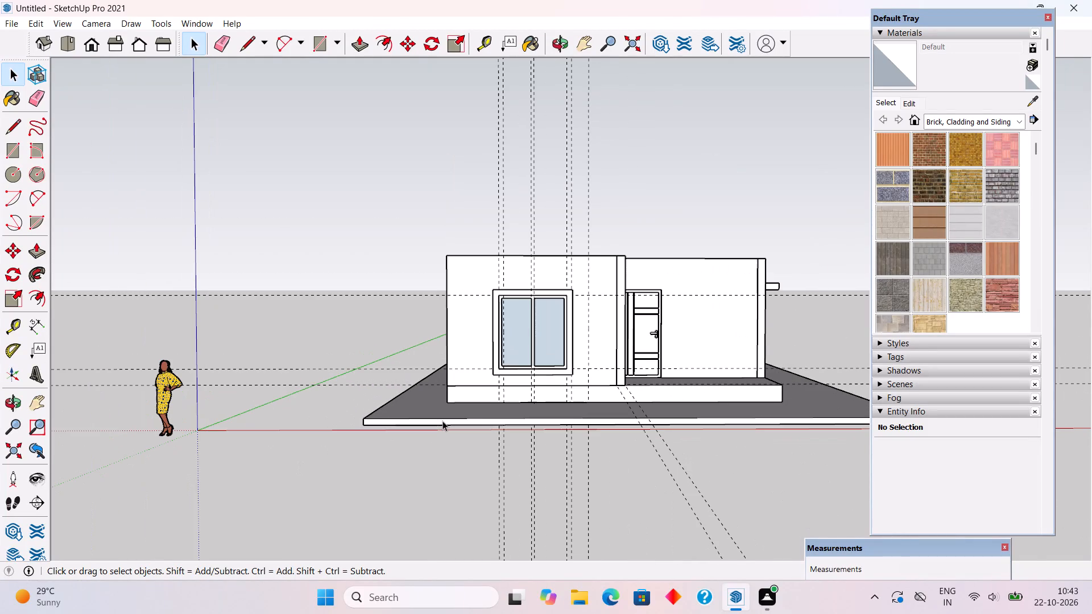
scroll(442, 421, up, 4)
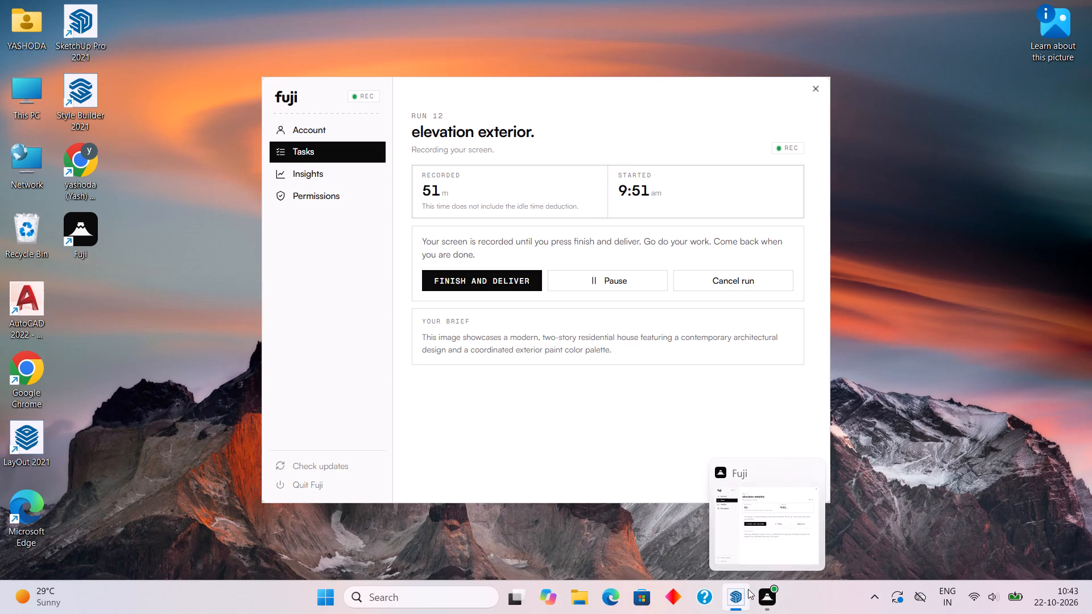
scroll(538, 440, down, 5)
scroll(540, 421, up, 7)
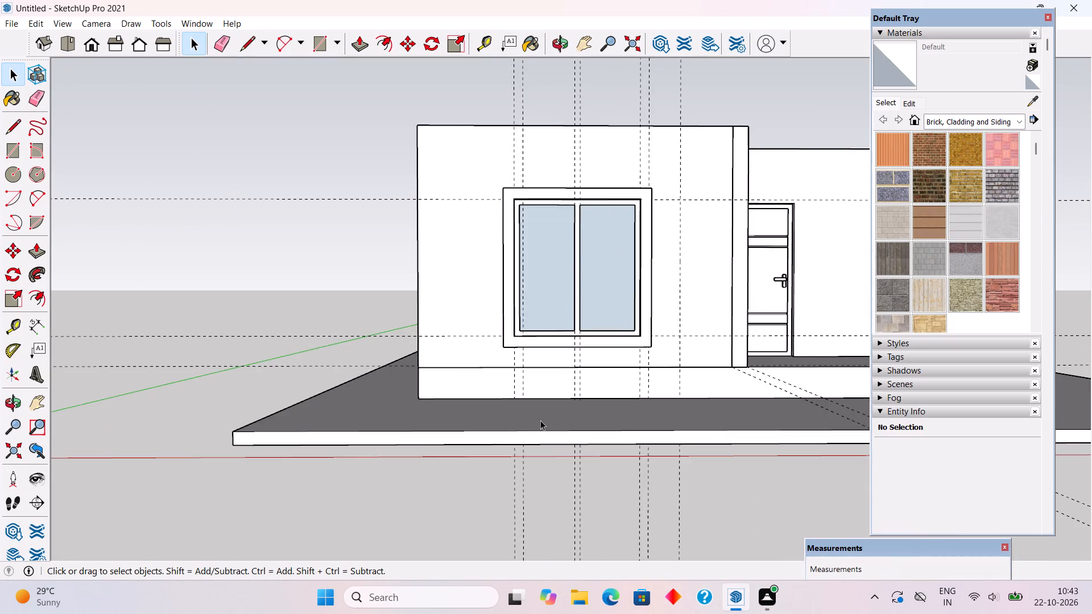
scroll(526, 406, up, 5)
scroll(527, 401, down, 5)
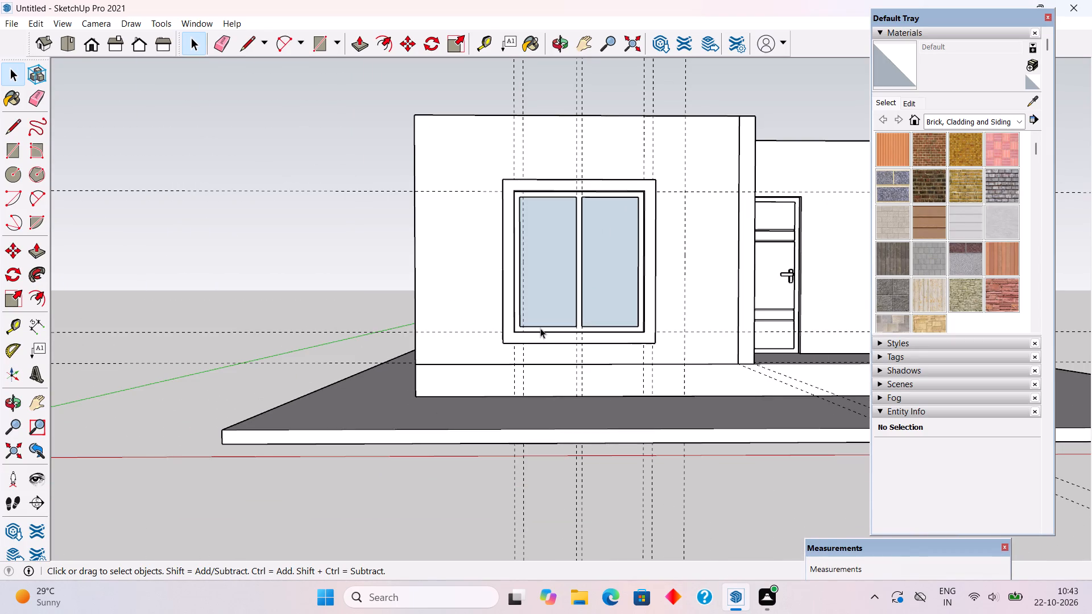
scroll(540, 327, up, 3)
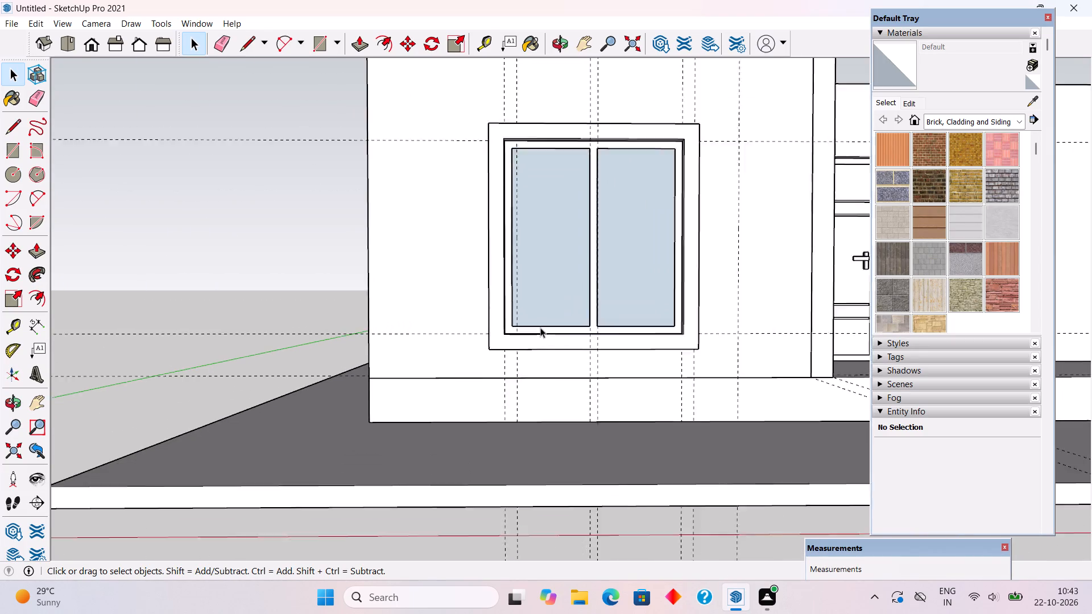
scroll(540, 327, up, 1)
middle_drag(540, 327, 572, 483)
scroll(574, 483, up, 6)
middle_drag(572, 481, 571, 413)
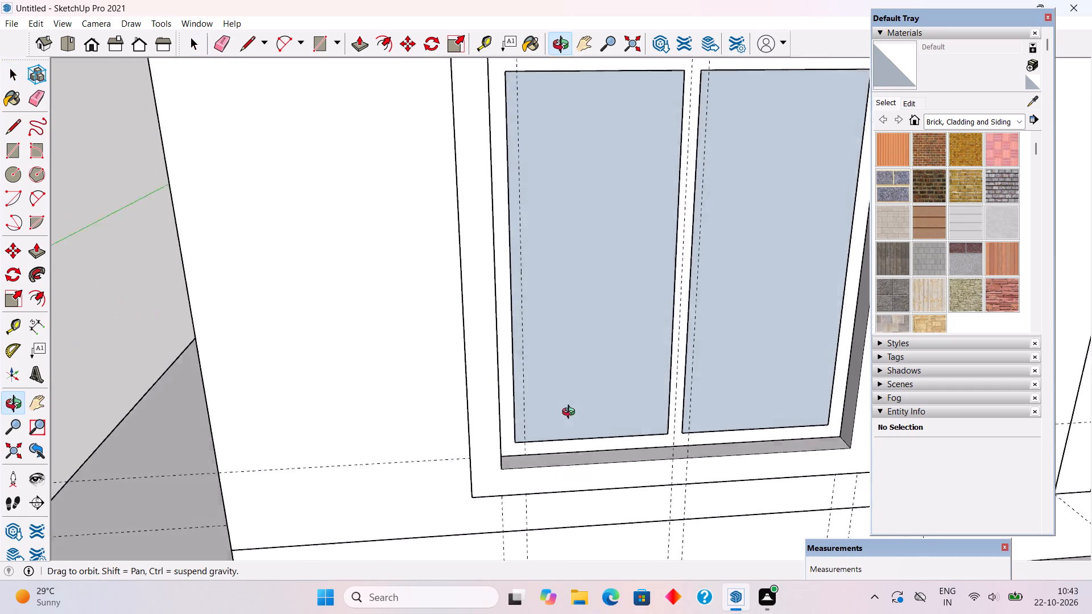
middle_drag(571, 413, 554, 366)
scroll(554, 366, down, 4)
middle_drag(554, 364, 540, 318)
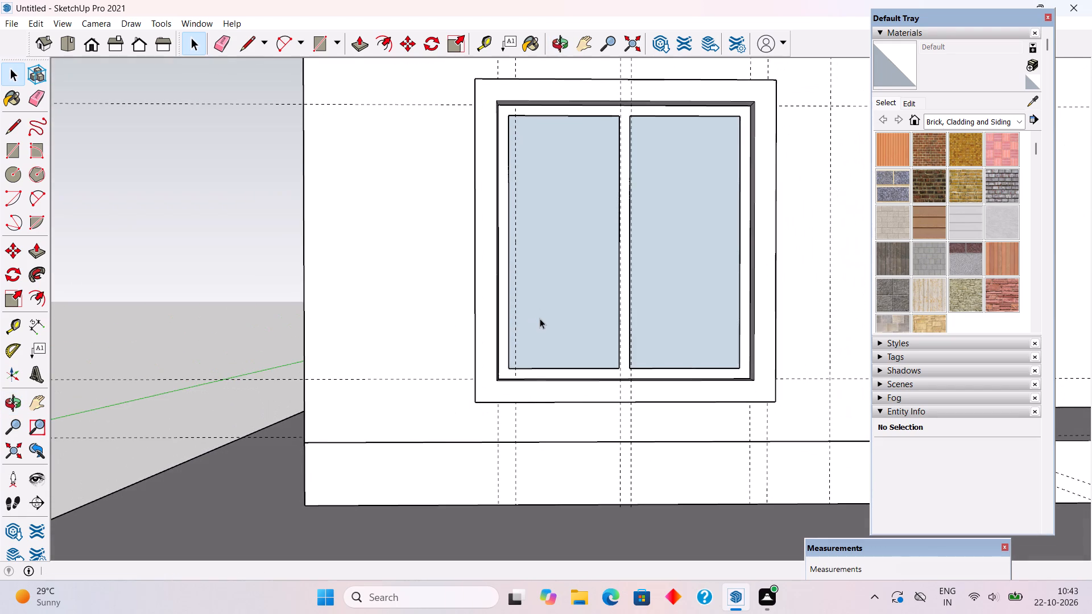
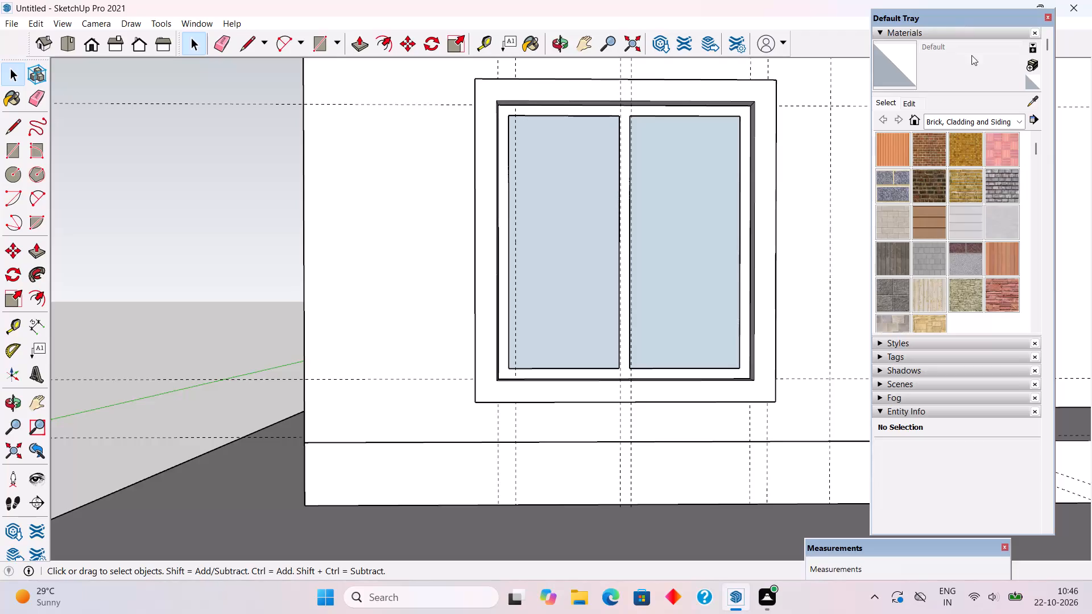
Draw a full-height rectangle of 2' 6" by 11' 6" on the front wall, between the vertical guide beside the window and the wall's door-side corner.
scroll(979, 179, up, 4)
scroll(586, 356, up, 6)
scroll(0, 488, down, 1)
scroll(246, 196, down, 6)
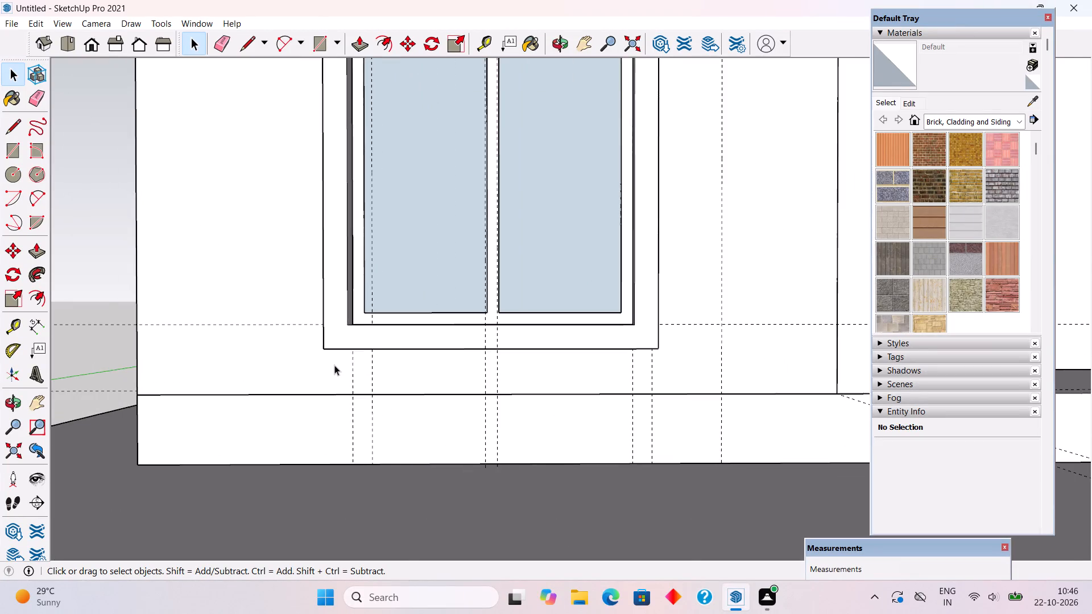
scroll(335, 367, down, 10)
middle_drag(272, 290, 414, 404)
scroll(418, 400, up, 2)
middle_drag(461, 395, 390, 356)
scroll(785, 247, up, 3)
scroll(555, 388, up, 1)
middle_drag(555, 388, 529, 337)
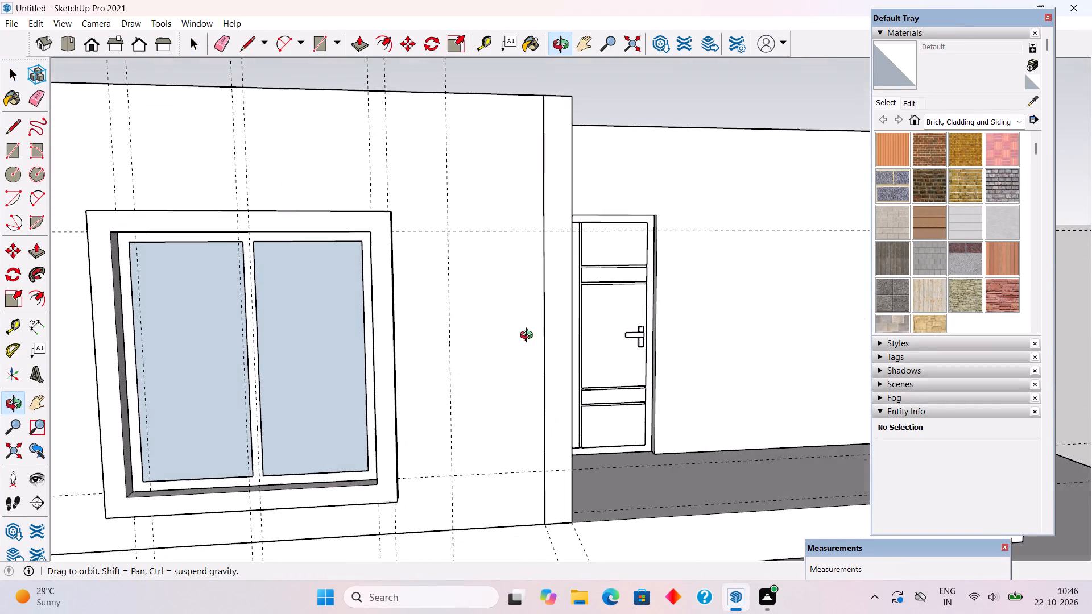
middle_drag(529, 337, 528, 381)
key(r)
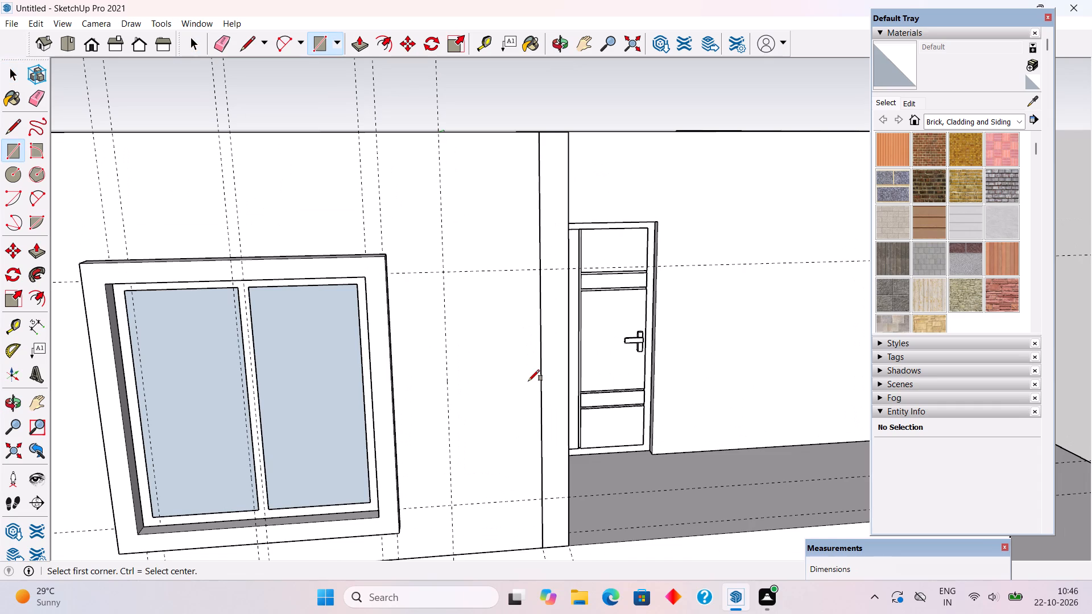
click(441, 131)
scroll(522, 556, down, 3)
click(541, 550)
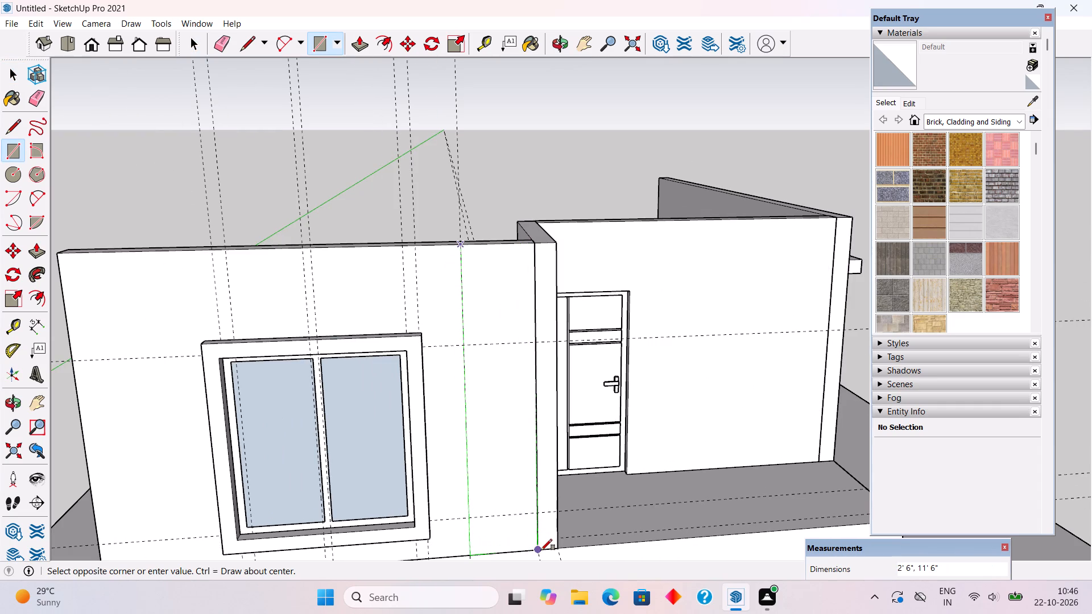
scroll(541, 550, down, 2)
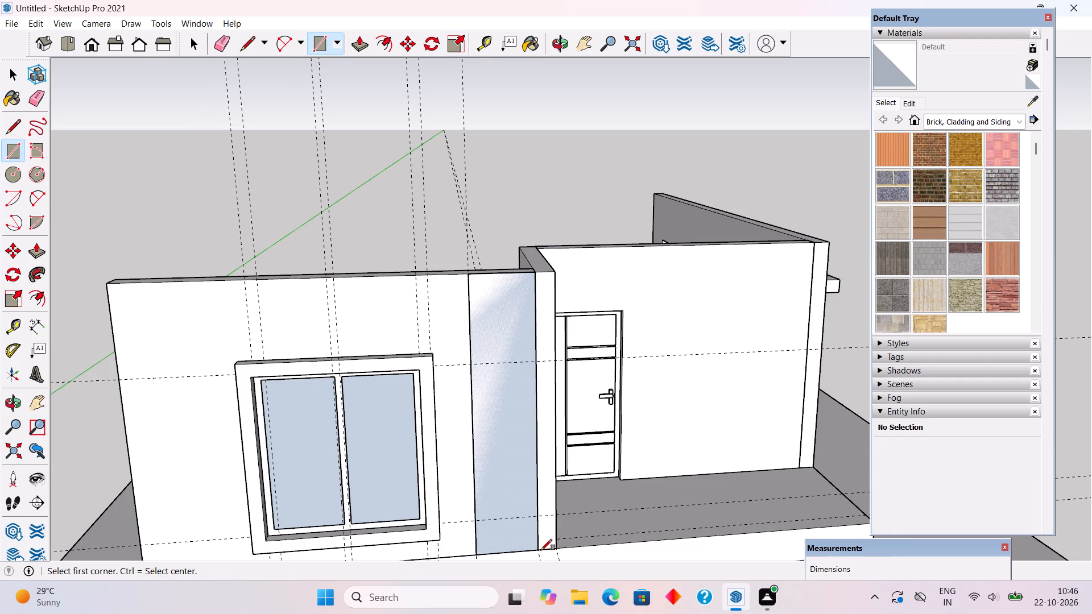
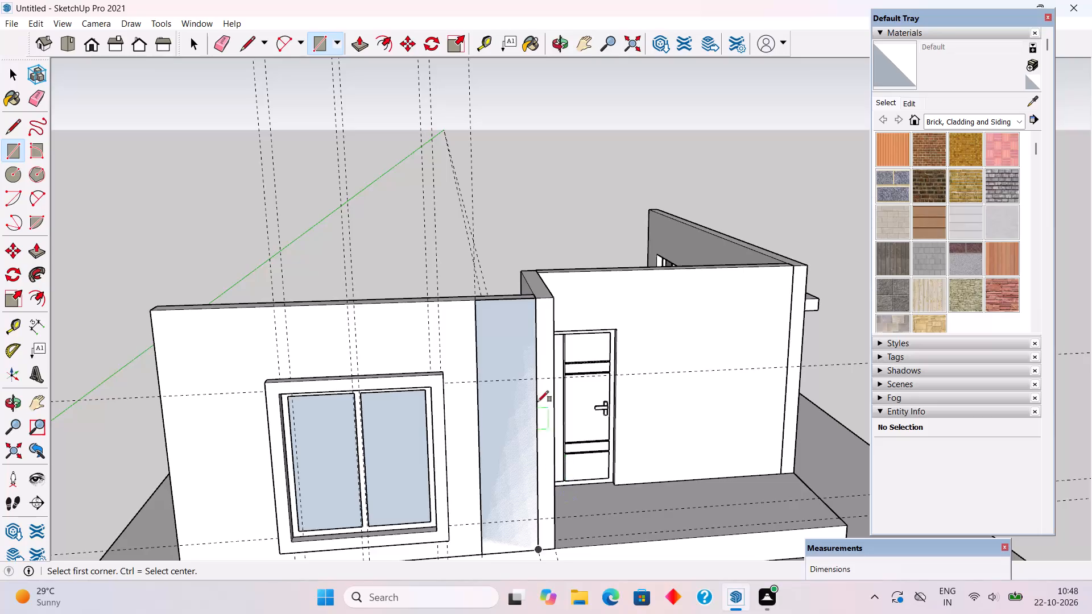
Extrude the full-height strip between the front window and the door-side wall corner outward by 2".
scroll(533, 393, down, 5)
scroll(504, 590, up, 6)
key(p)
scroll(508, 485, up, 3)
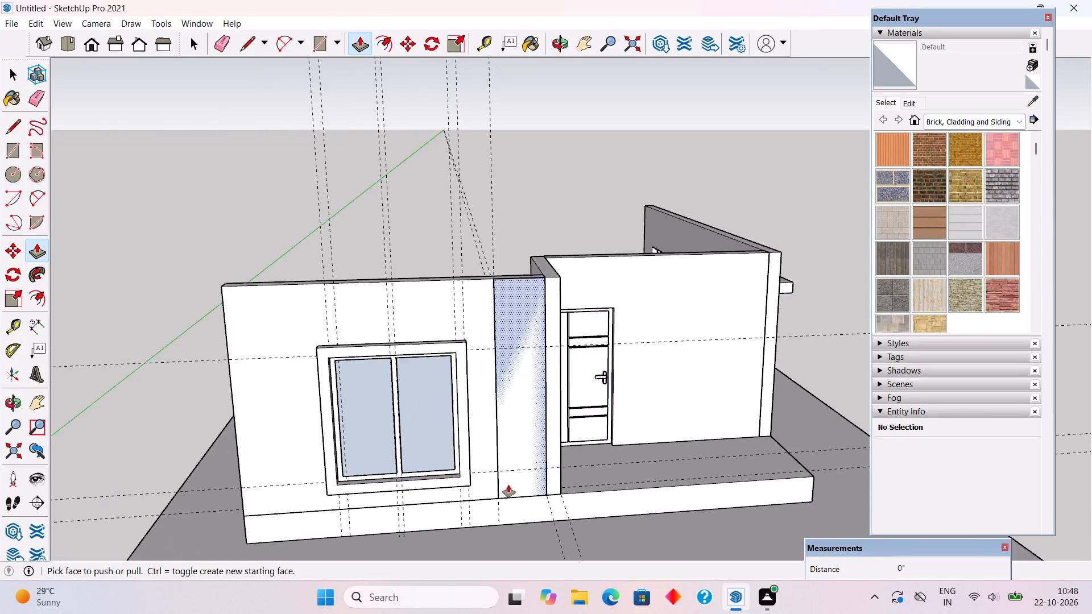
scroll(508, 485, up, 2)
click(519, 474)
key(2)
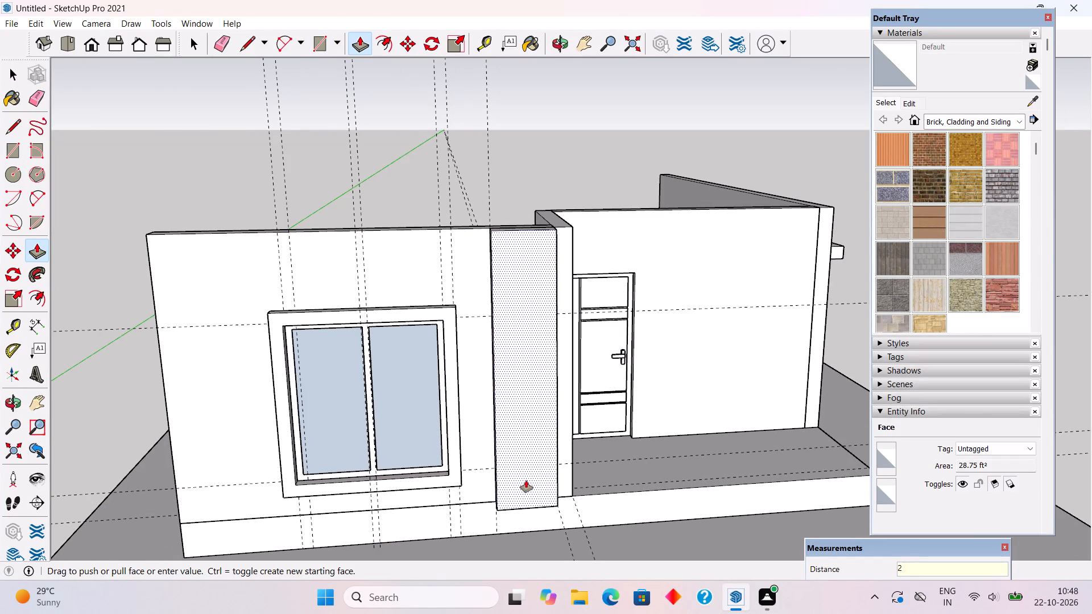
key(shift+quotedbl)
key(Return)
Select the whole extruded front-wall strip with its connected geometry and make it a group.
key(space)
triple_click(526, 480)
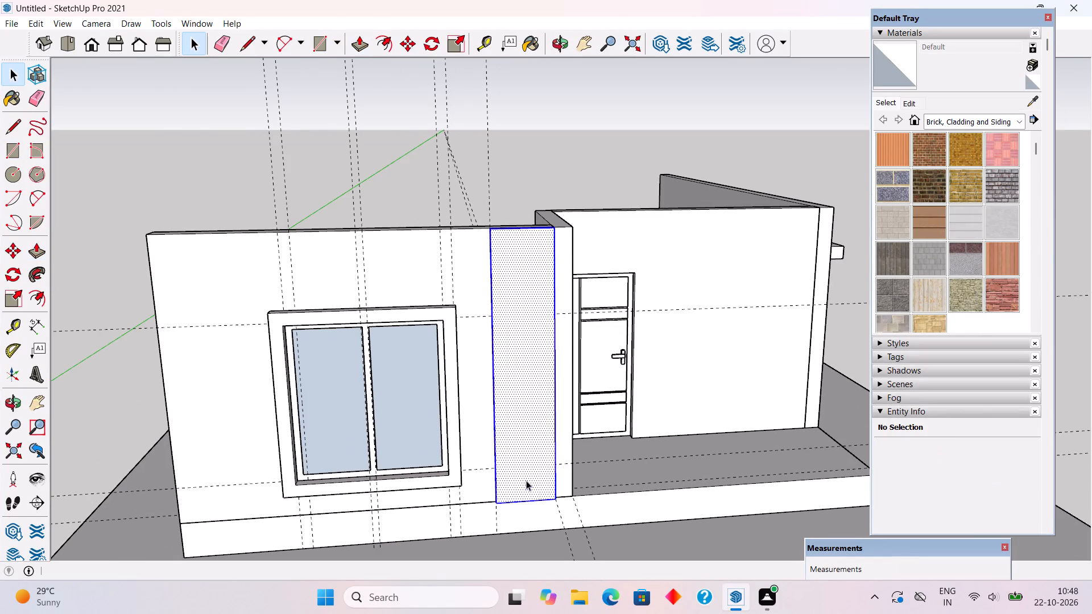
click(526, 480)
right_click(526, 480)
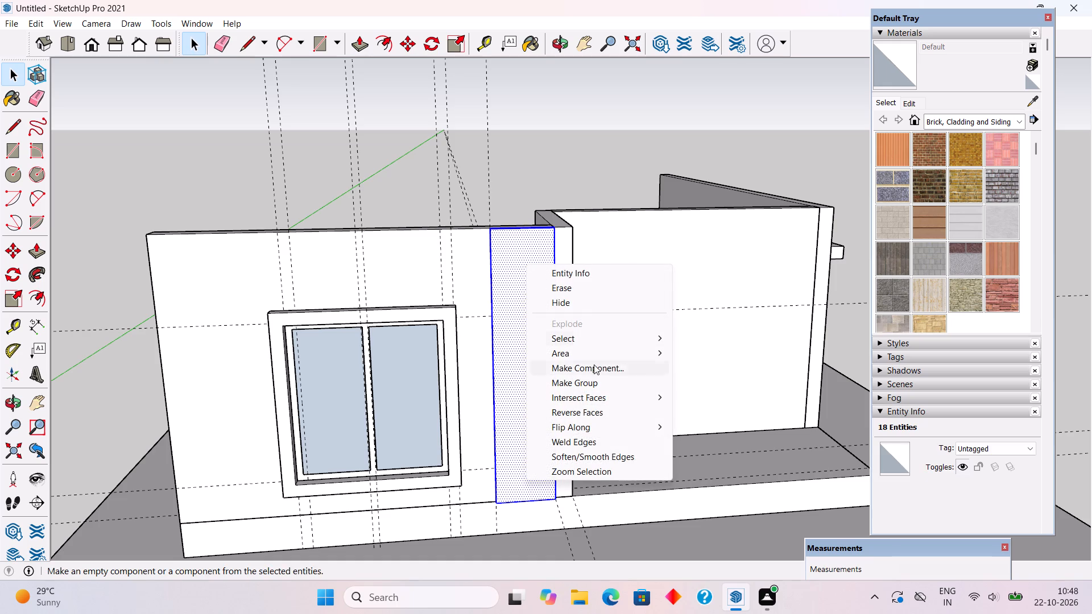
click(594, 382)
scroll(594, 382, down, 6)
click(413, 149)
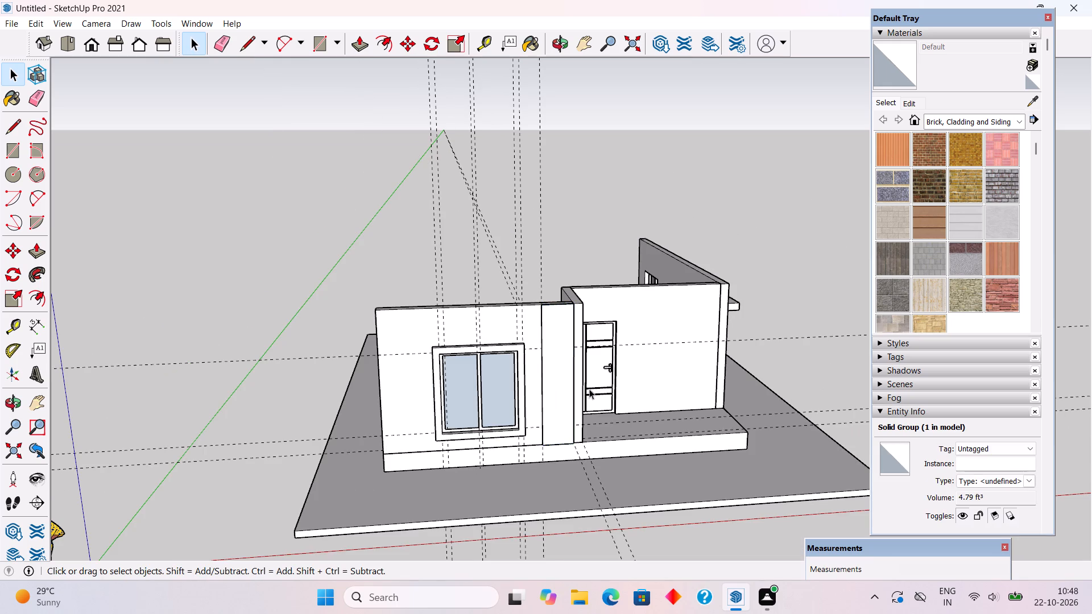
Inside the front window's surround group, push the top face down 6" to remove the upper band.
middle_drag(590, 391, 610, 313)
scroll(703, 349, up, 3)
middle_drag(696, 353, 540, 435)
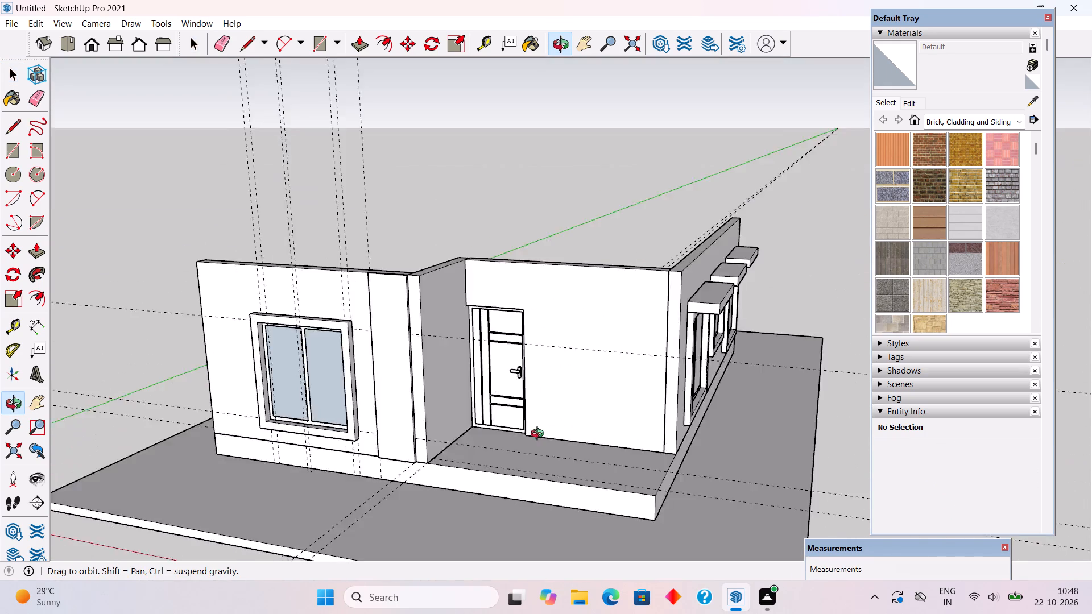
middle_drag(540, 435, 460, 404)
scroll(460, 404, down, 2)
middle_drag(477, 371, 624, 401)
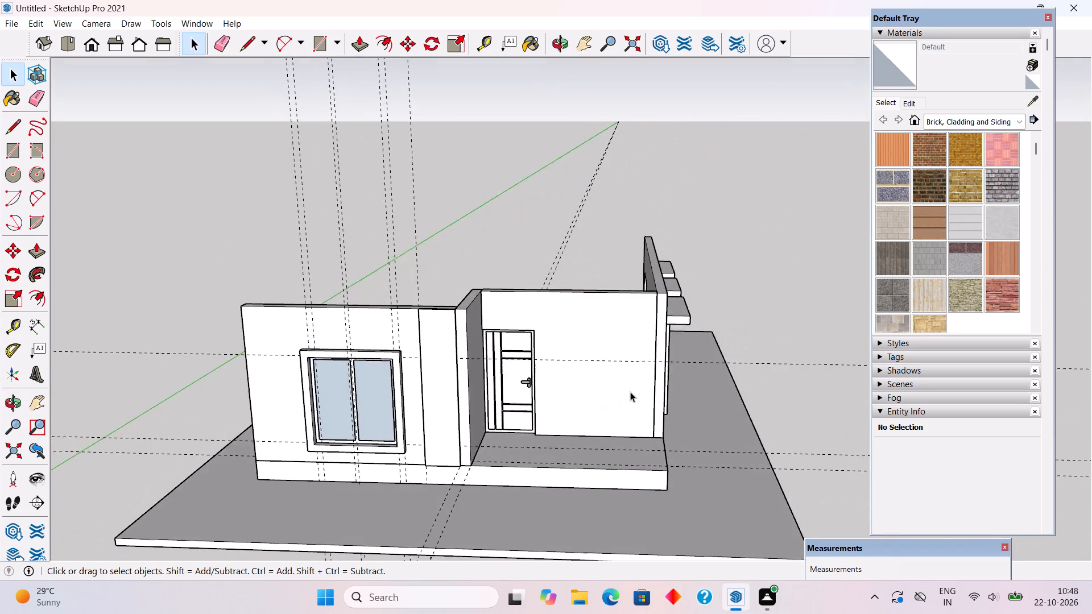
scroll(630, 392, down, 3)
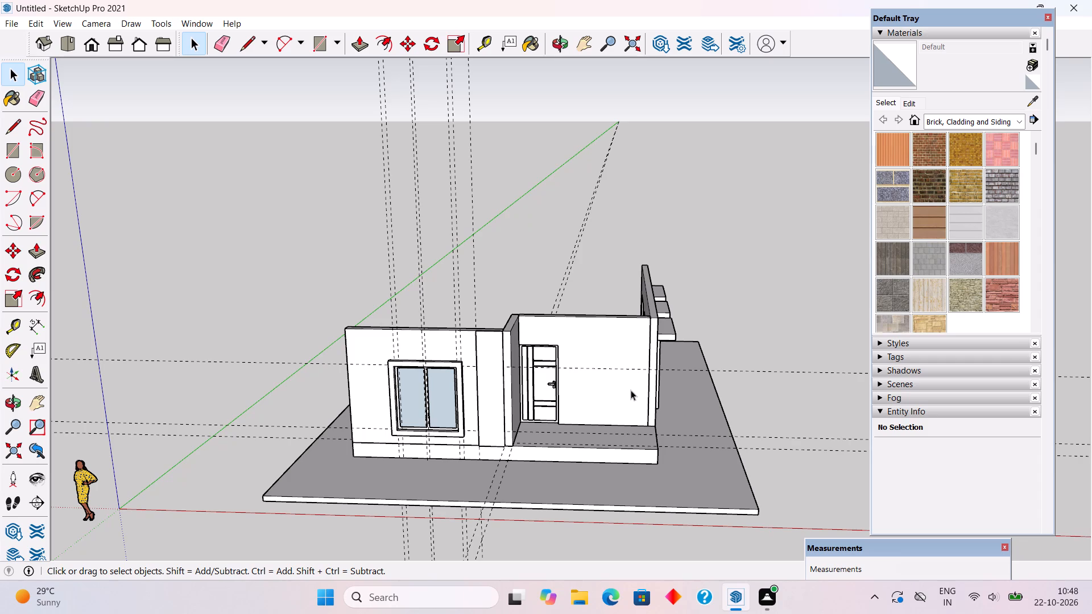
scroll(424, 358, up, 7)
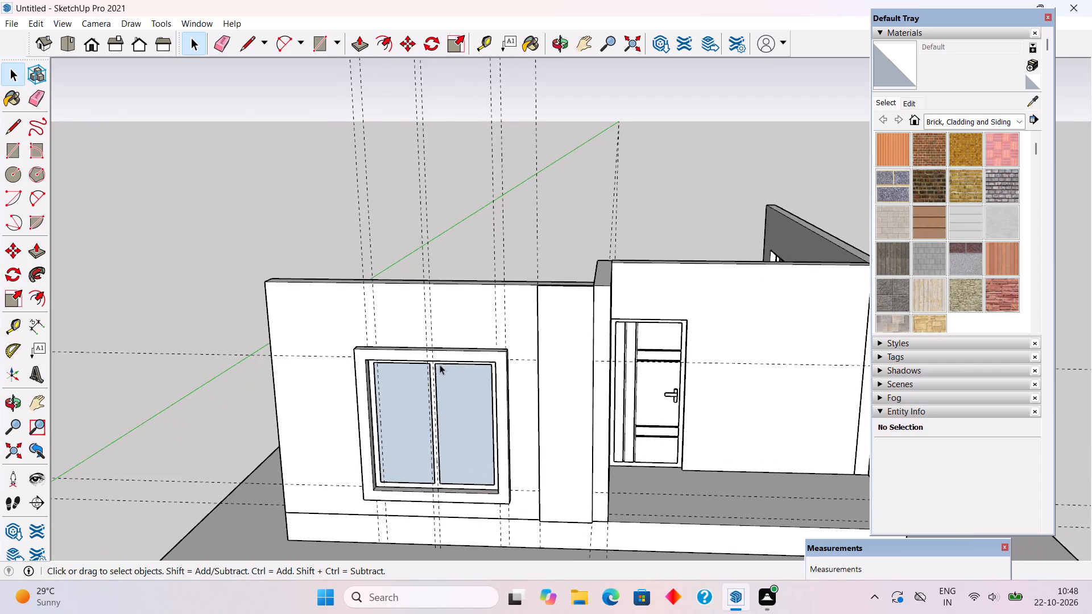
scroll(444, 362, up, 3)
triple_click(464, 350)
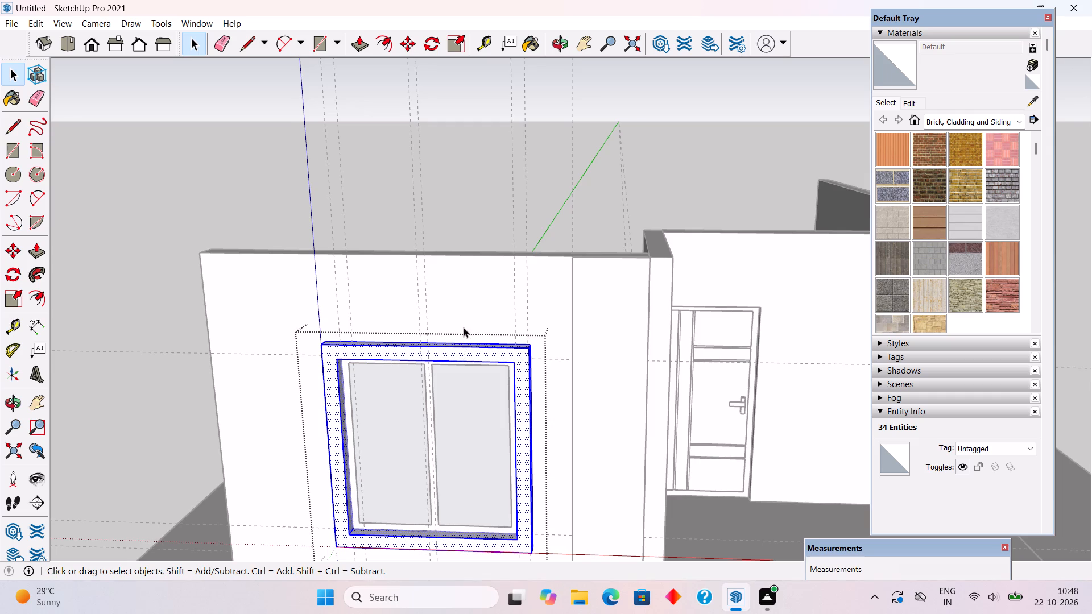
middle_drag(462, 326, 461, 395)
scroll(456, 424, up, 4)
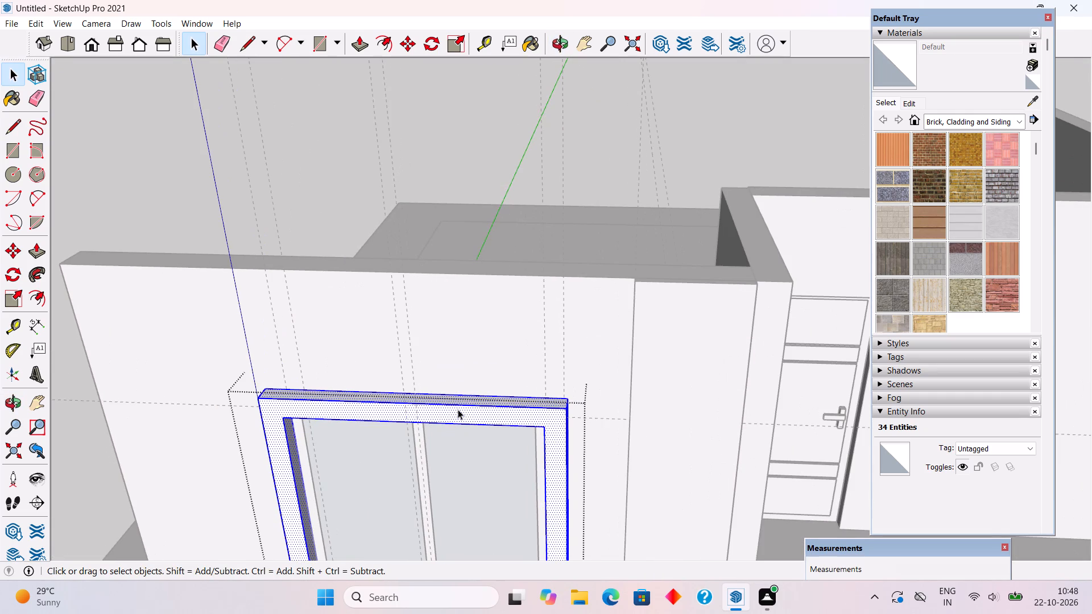
key(r)
key(p)
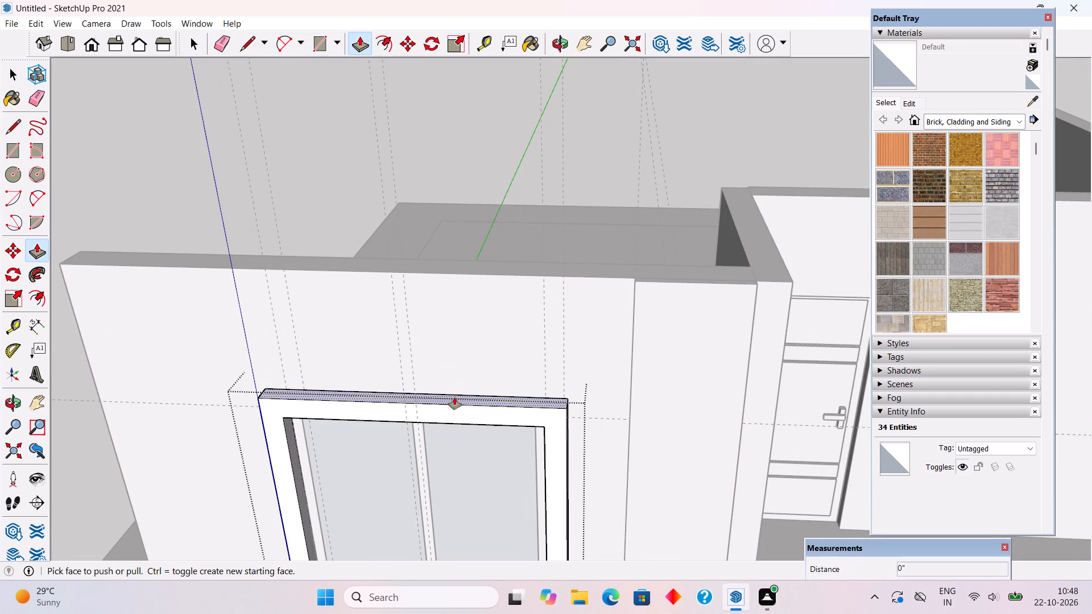
click(456, 396)
click(459, 417)
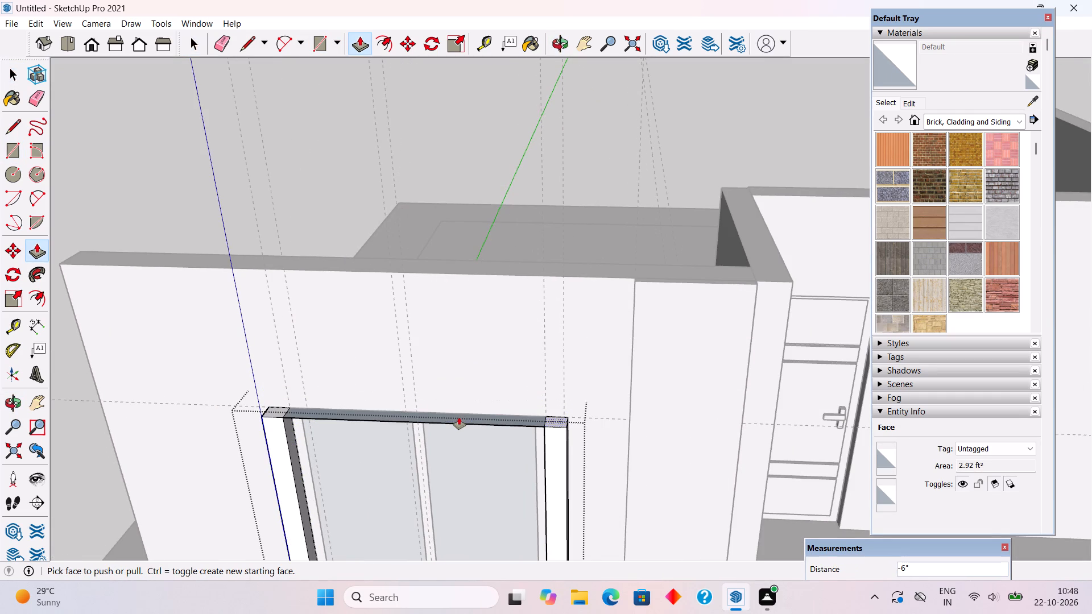
Delete the leftover face and front edge spanning the top of the window surround, and exit the group.
middle_drag(459, 457, 470, 278)
key(space)
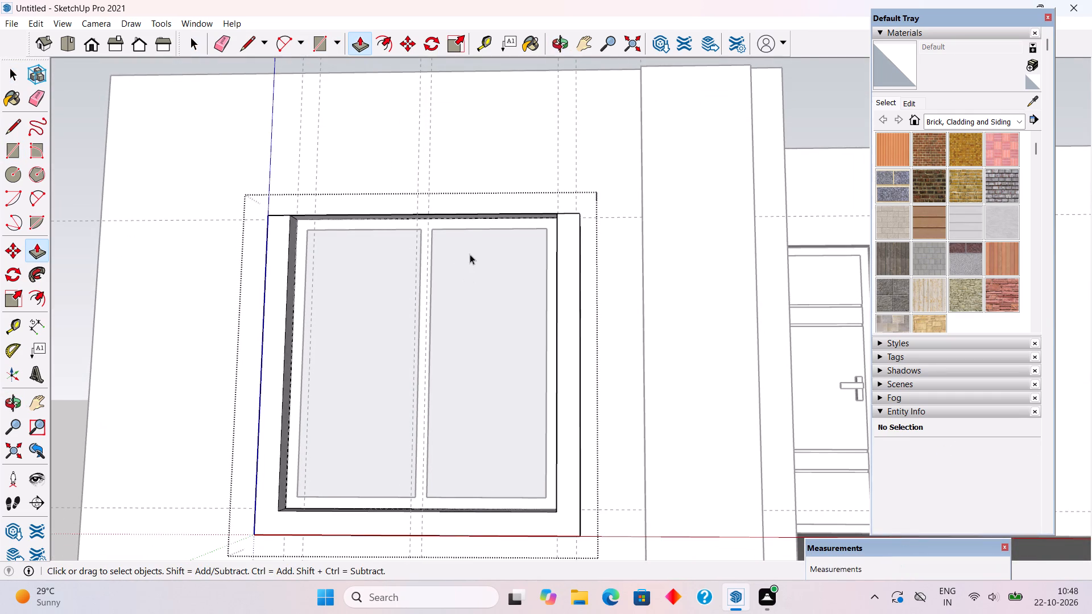
scroll(483, 239, up, 2)
middle_drag(481, 203, 452, 493)
scroll(429, 370, up, 4)
click(435, 394)
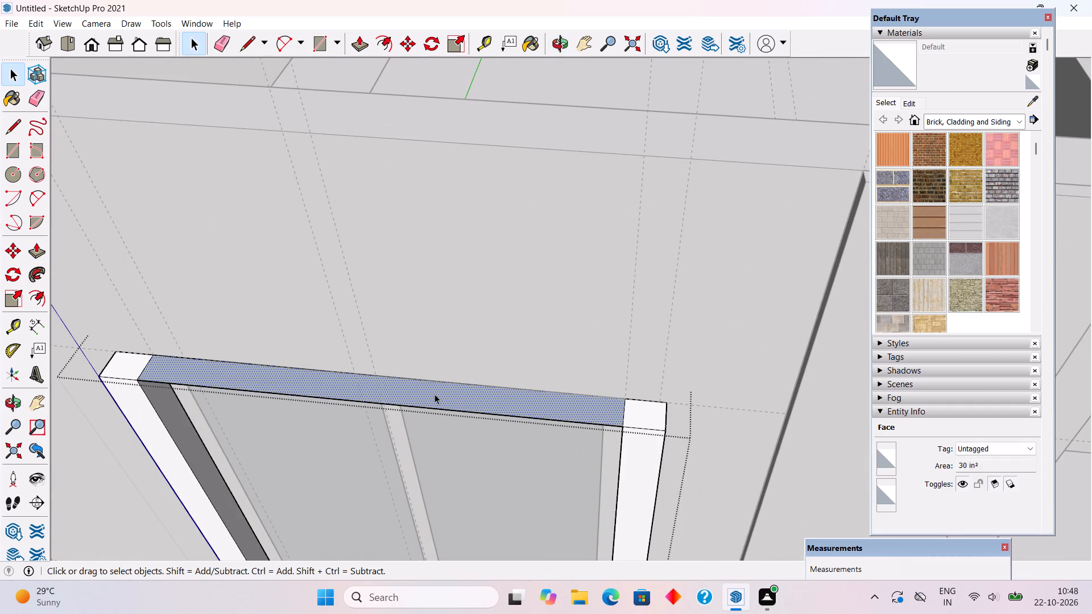
key(Delete)
click(442, 410)
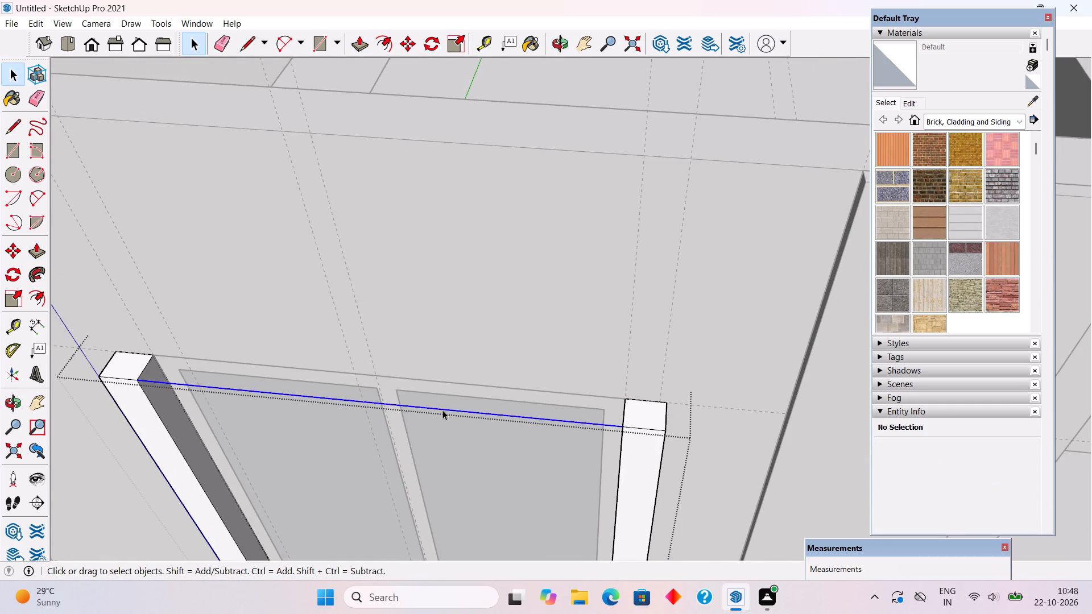
key(Delete)
scroll(442, 410, down, 9)
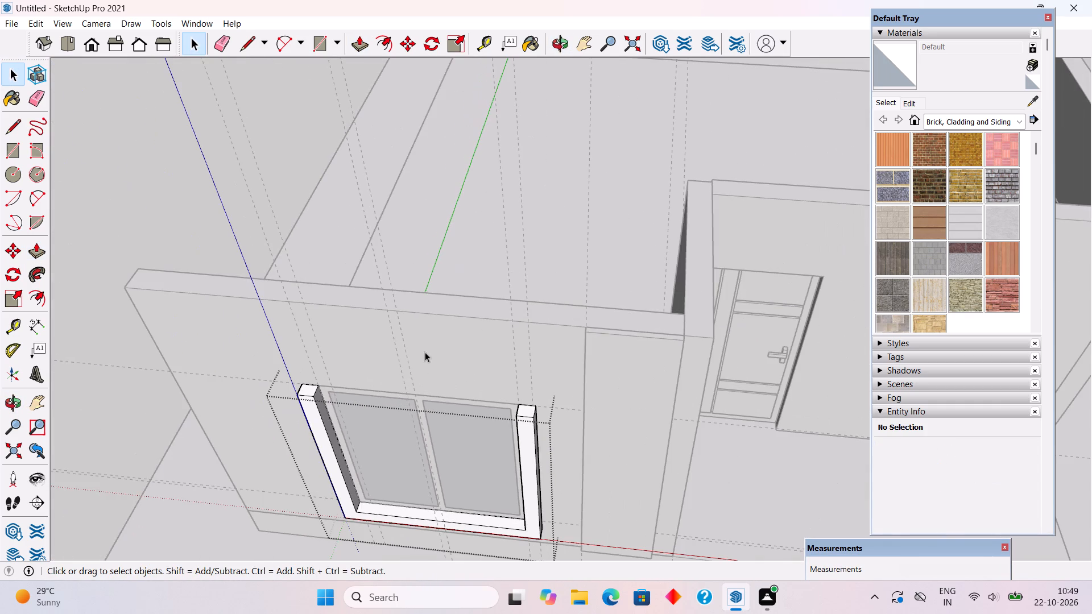
key(space)
scroll(427, 345, down, 5)
scroll(340, 336, down, 5)
click(121, 265)
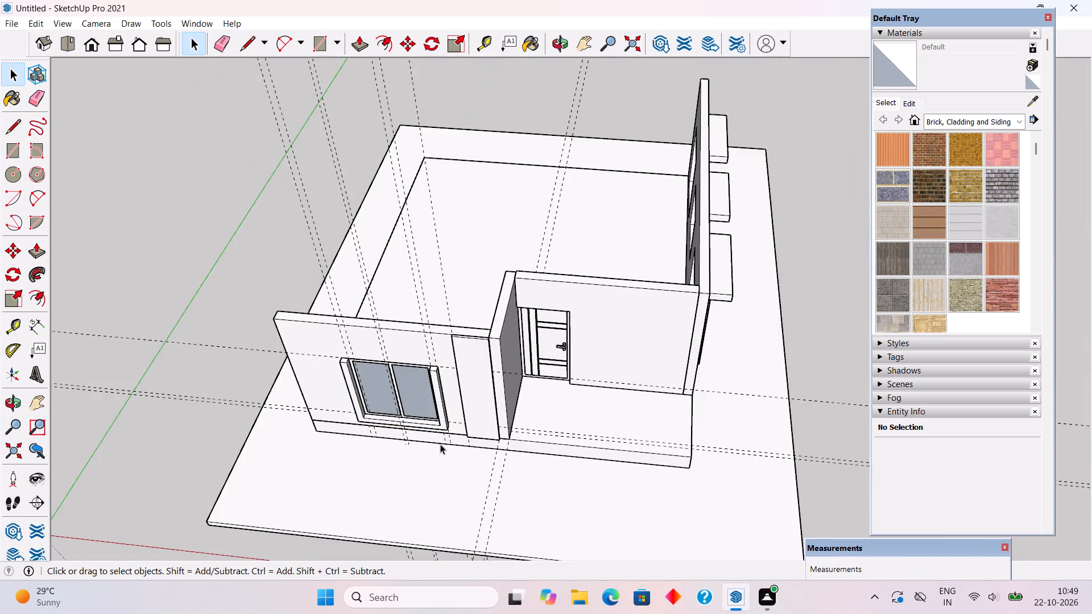
Draw a 29' 9" by 35' 3" roof rectangle from the windowed side wall's rear top corner to the front wall's far top corner.
middle_drag(442, 447, 490, 285)
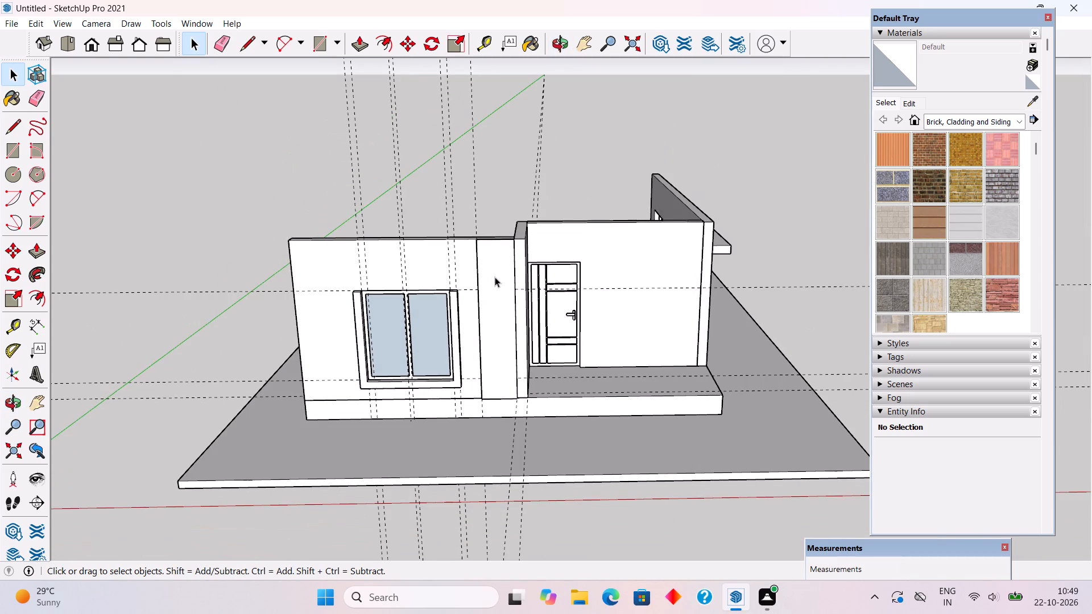
scroll(402, 193, down, 1)
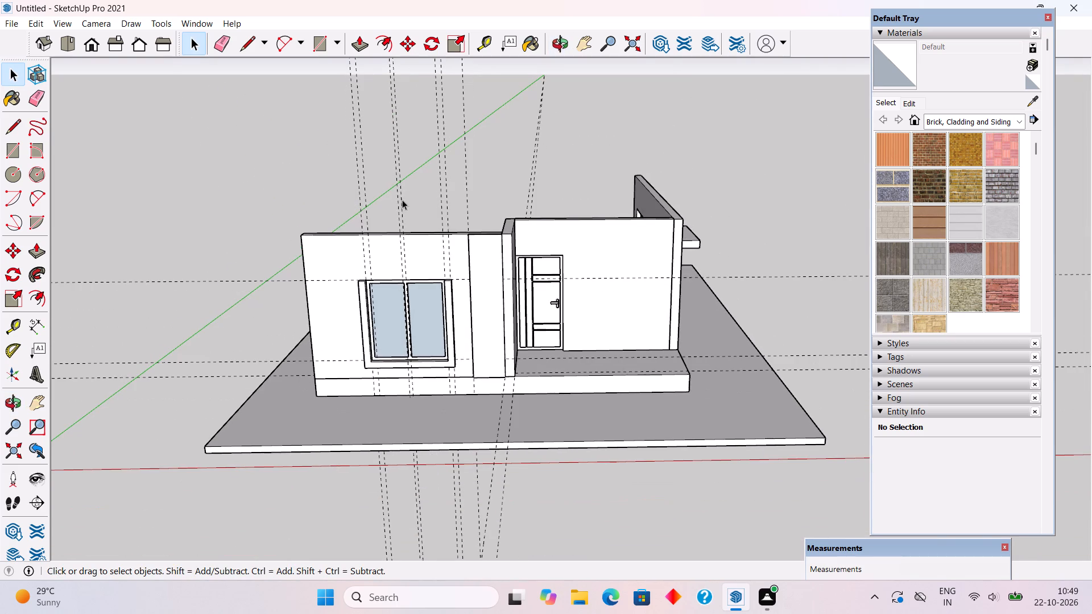
middle_drag(341, 262, 769, 453)
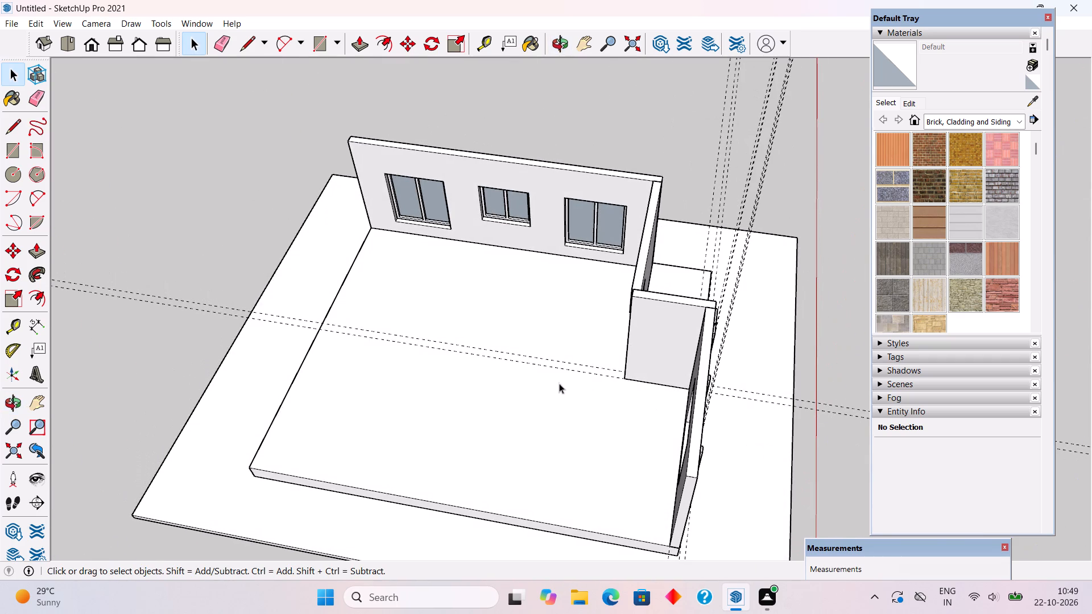
scroll(523, 377, down, 1)
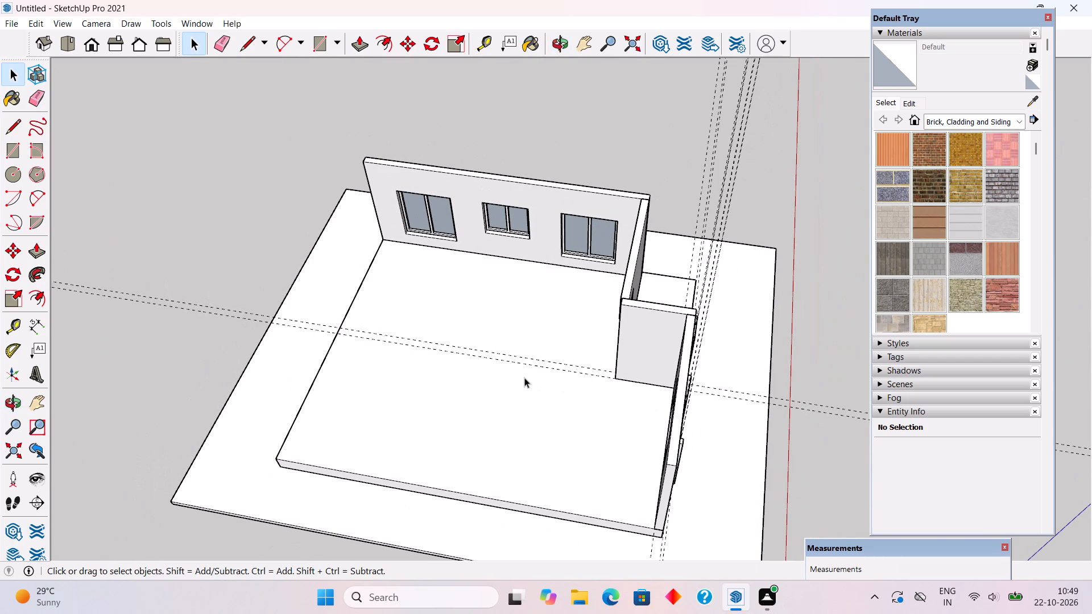
key(r)
click(366, 157)
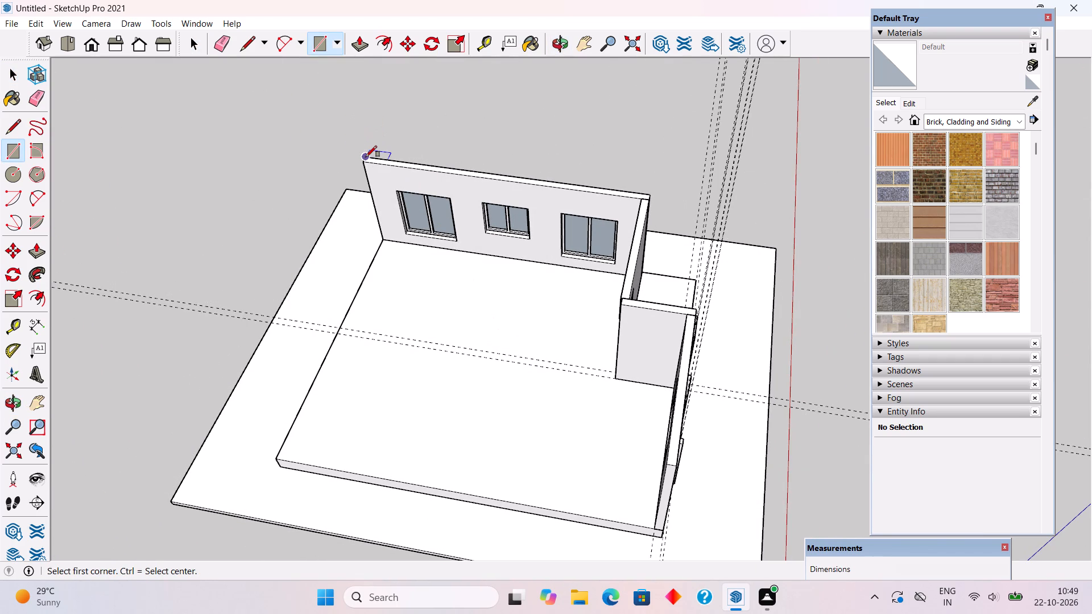
click(671, 465)
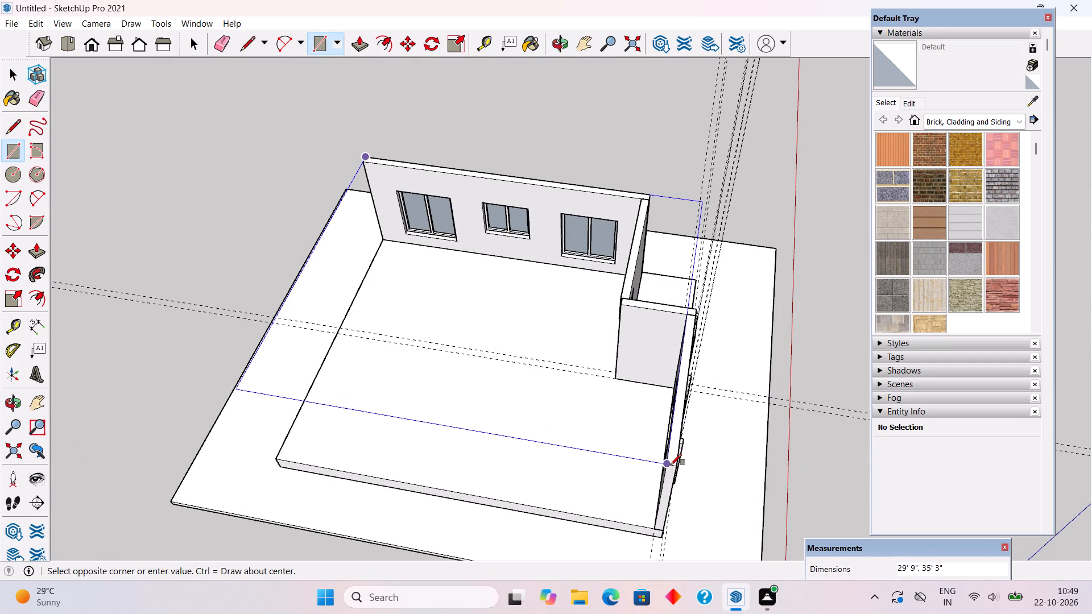
Extrude the roof rectangle upward by 6" into a slab.
key(p)
click(643, 433)
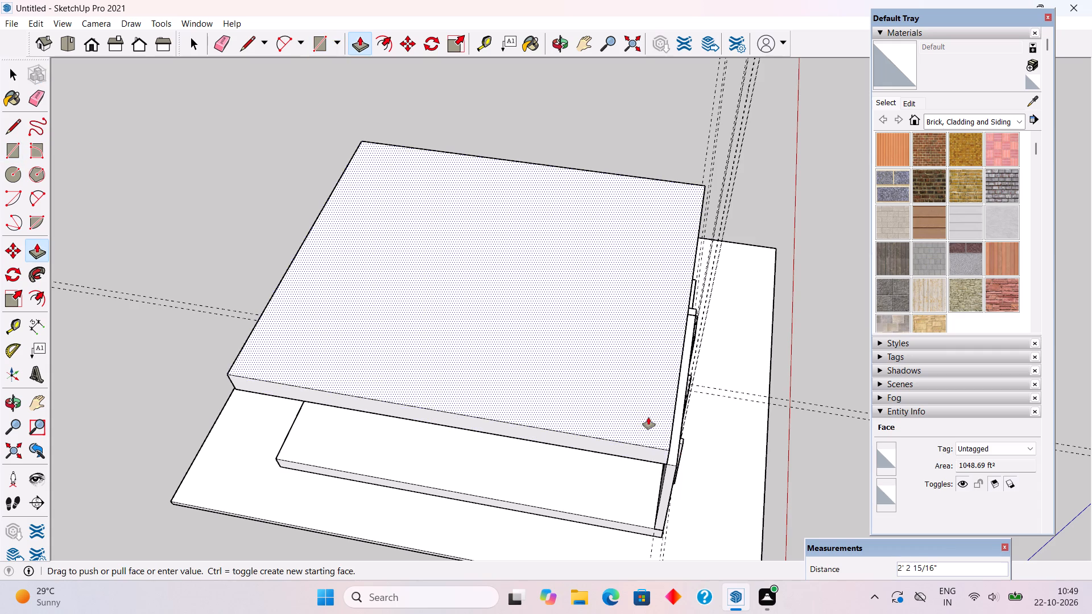
text(6")
key(Return)
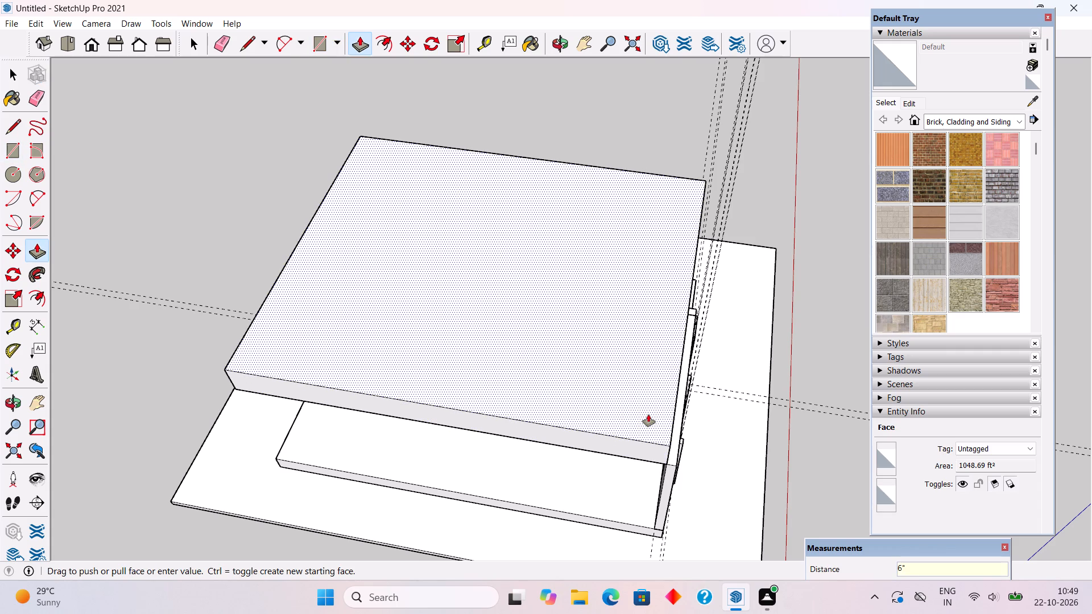
Select the entire roof slab with its connected geometry and make it a group.
key(space)
triple_click(649, 413)
right_click(649, 413)
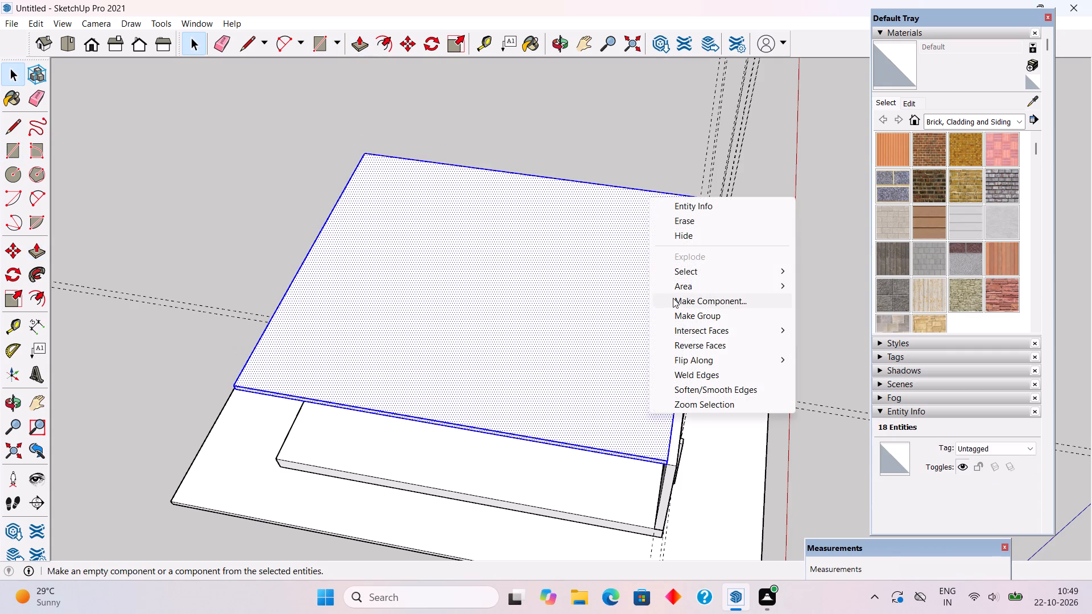
click(679, 314)
click(795, 294)
Examine the roof slab and the front facade from the front, the rear and a low eye-level view.
middle_drag(803, 349, 539, 306)
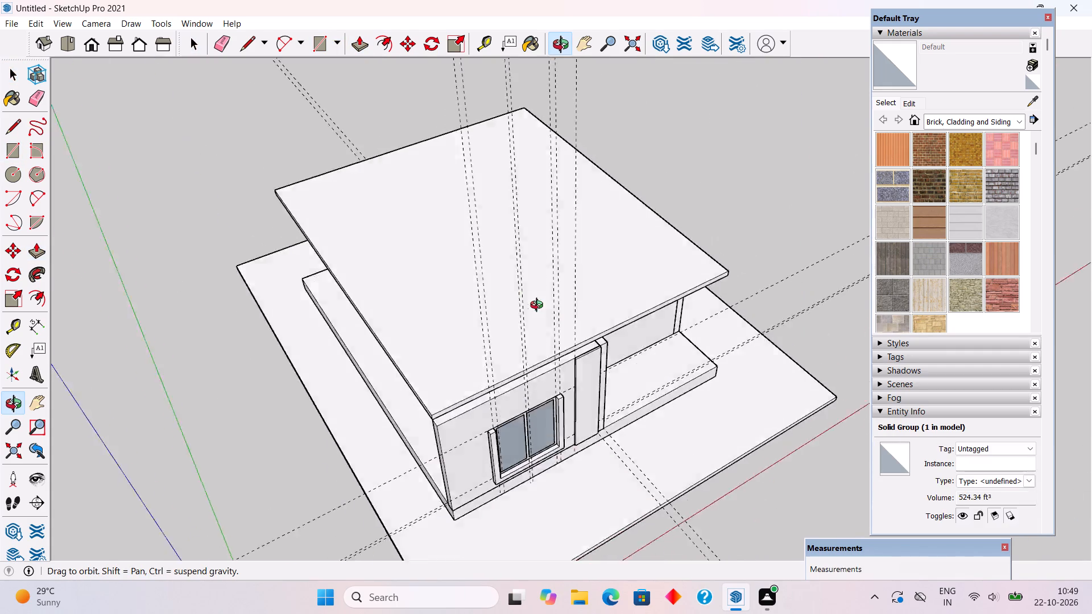
middle_drag(539, 306, 324, 117)
scroll(508, 277, up, 5)
middle_drag(572, 242, 648, 291)
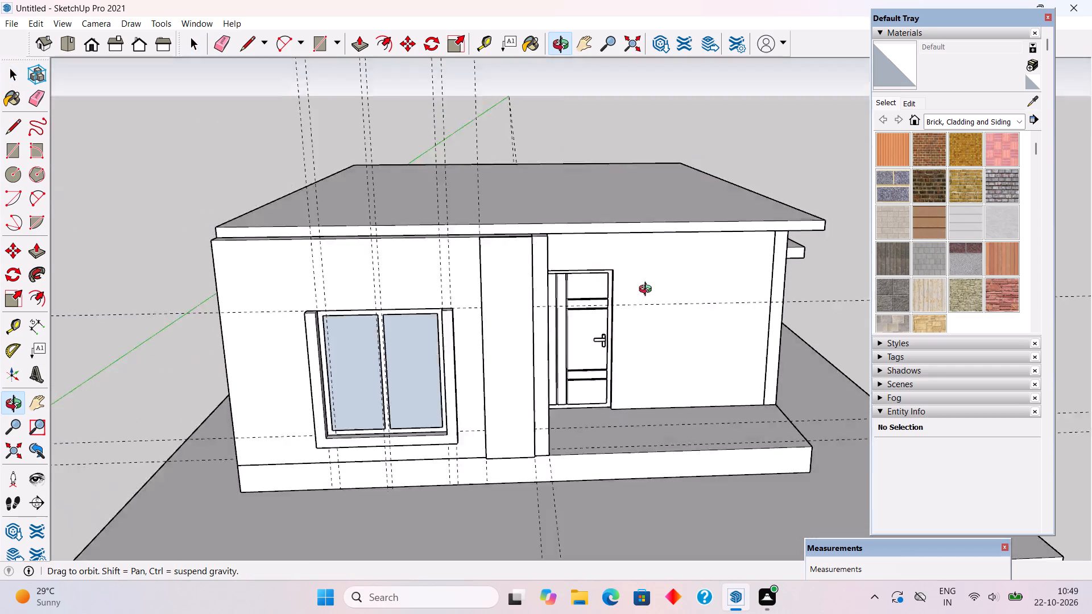
middle_drag(648, 291, 850, 355)
middle_drag(220, 280, 560, 268)
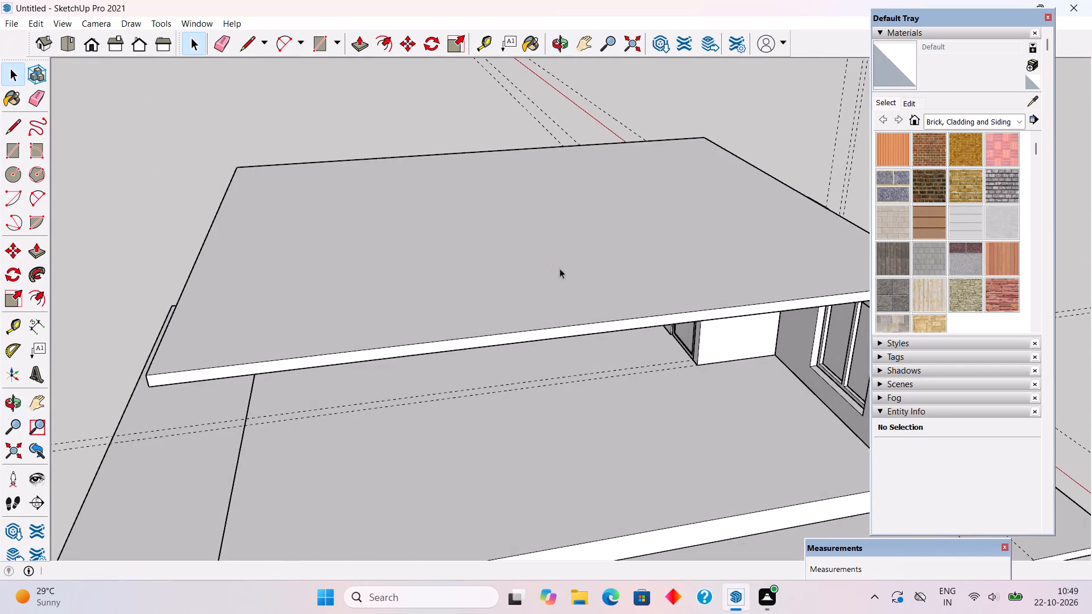
scroll(560, 268, down, 2)
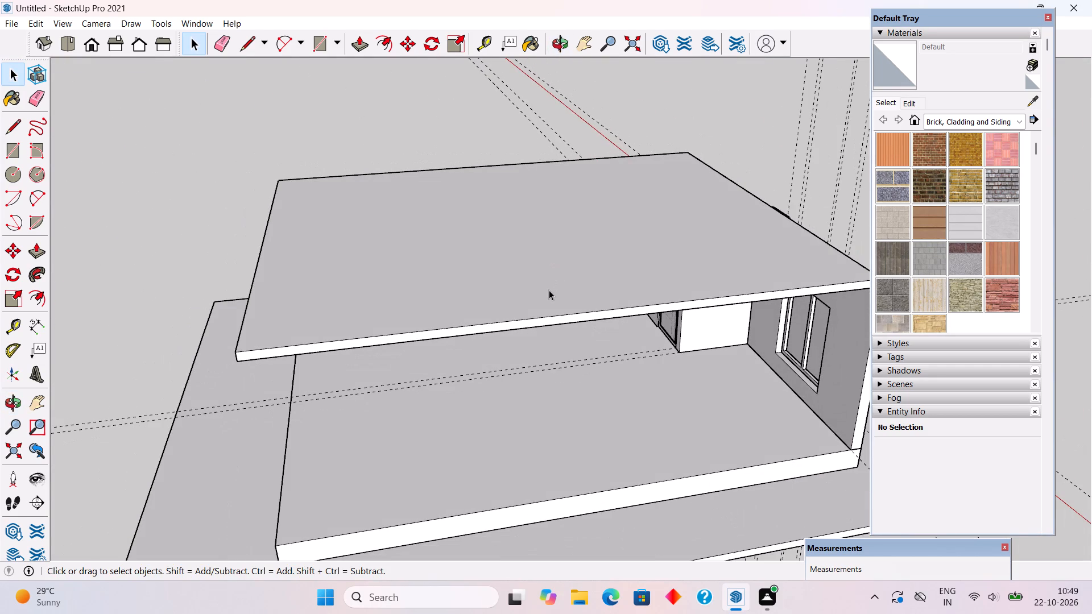
scroll(546, 272, down, 3)
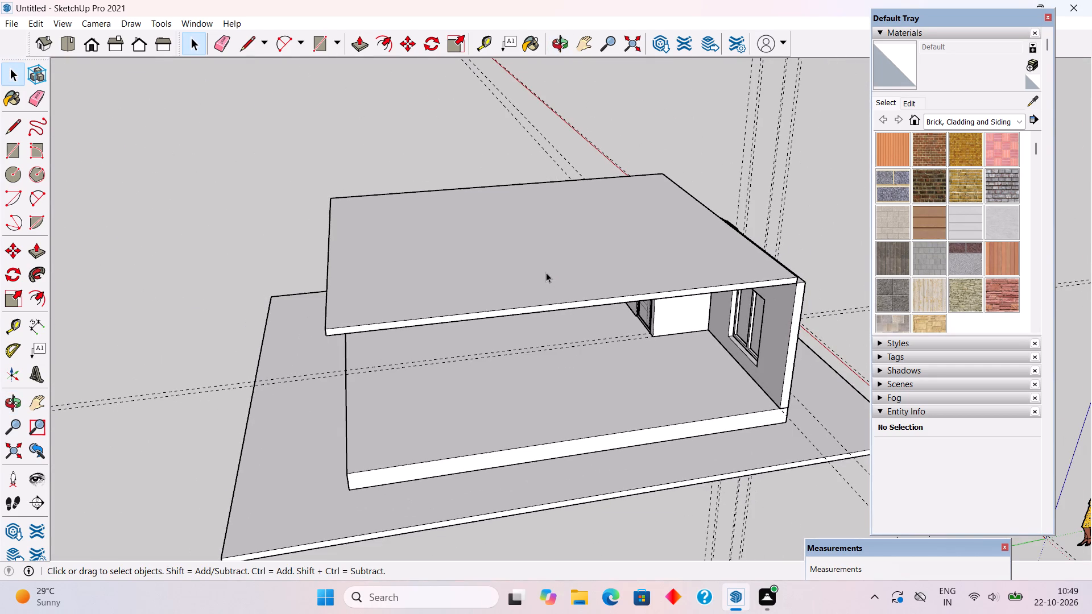
scroll(546, 239, down, 2)
middle_drag(546, 239, 548, 331)
scroll(596, 481, up, 5)
middle_drag(618, 446, 64, 358)
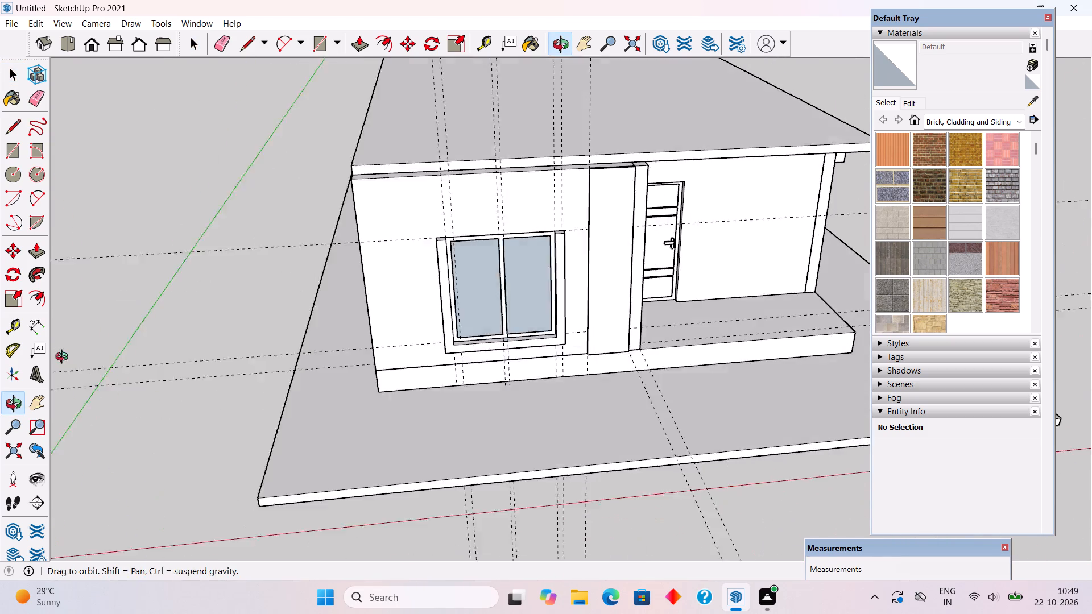
middle_drag(64, 358, 63, 357)
middle_drag(497, 325, 526, 229)
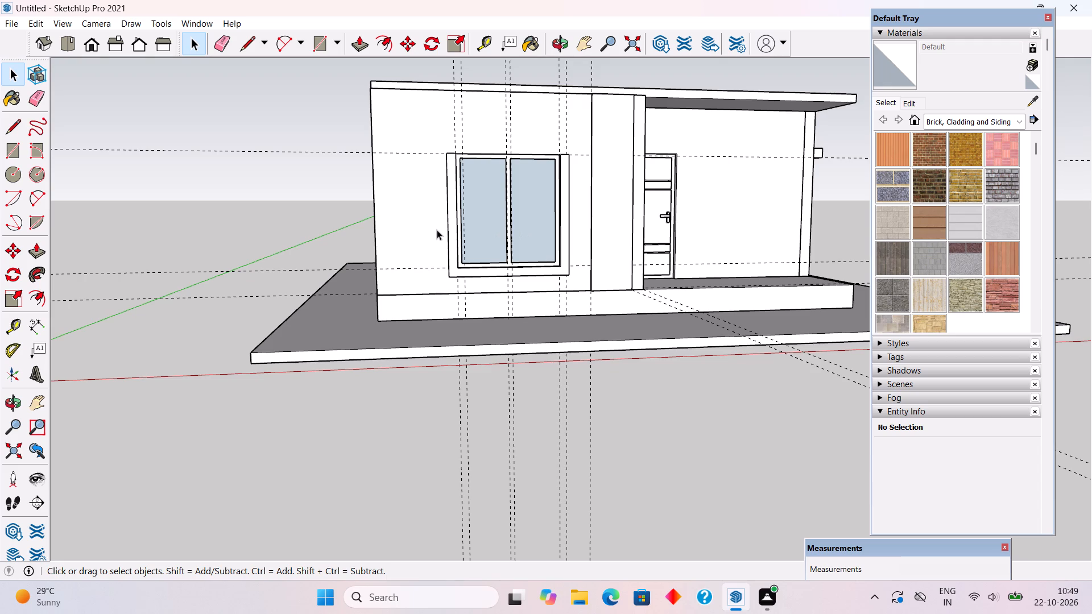
Measure the gap on the front wall between the window surround's outer edge and the raised strip.
key(t)
scroll(446, 219, up, 1)
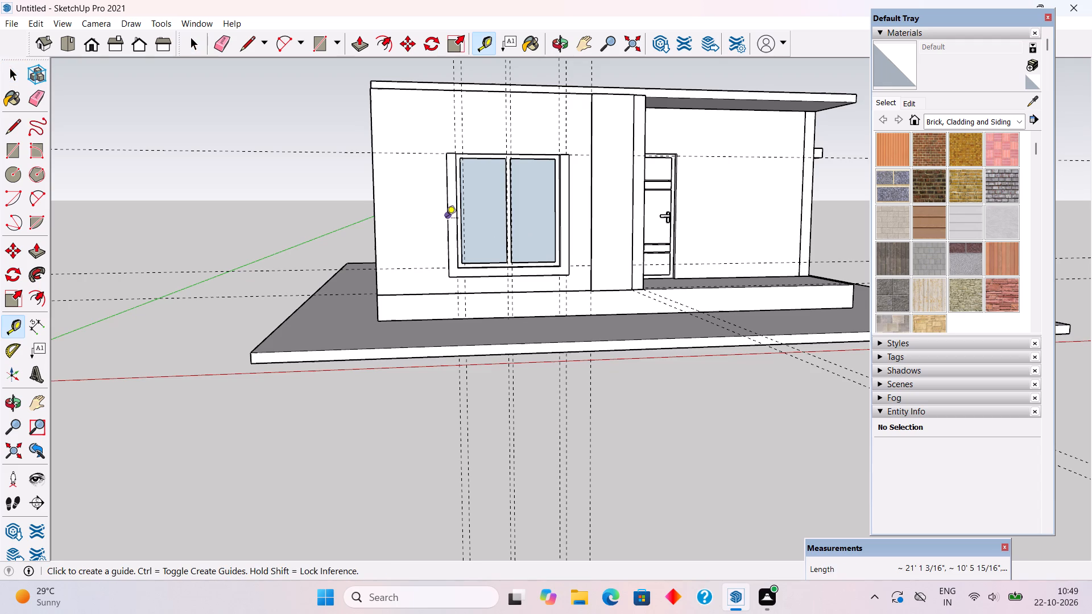
scroll(599, 226, up, 7)
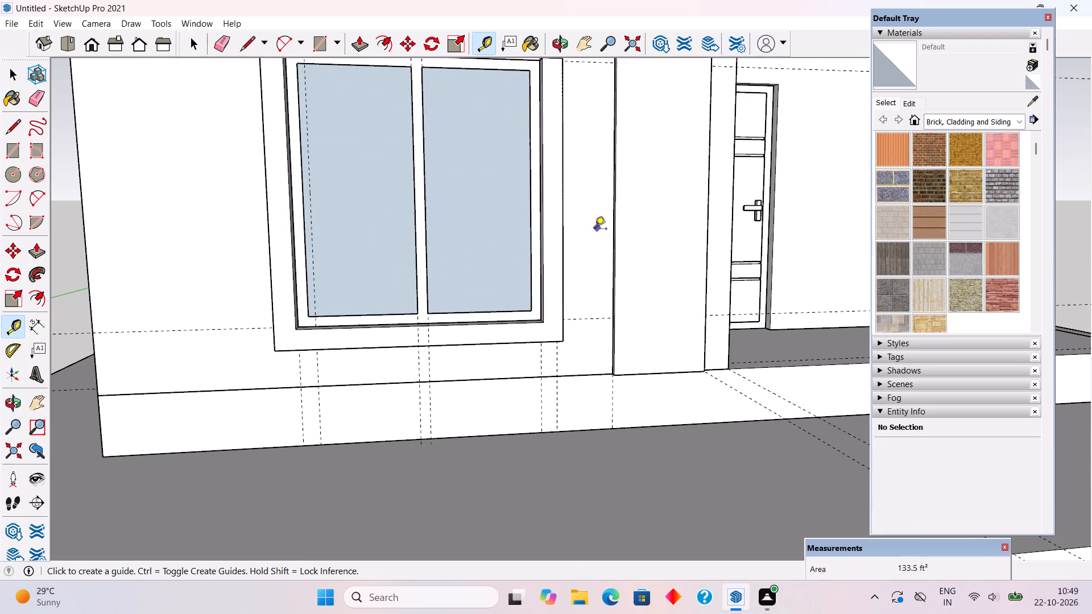
middle_drag(586, 233, 456, 289)
scroll(447, 216, up, 4)
click(447, 216)
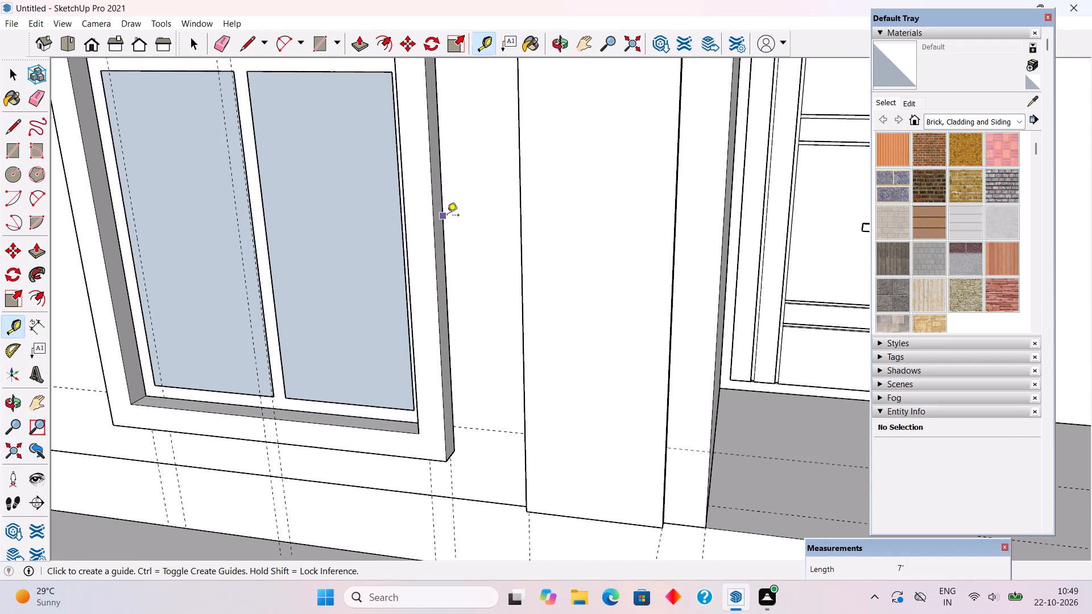
middle_drag(447, 216, 611, 258)
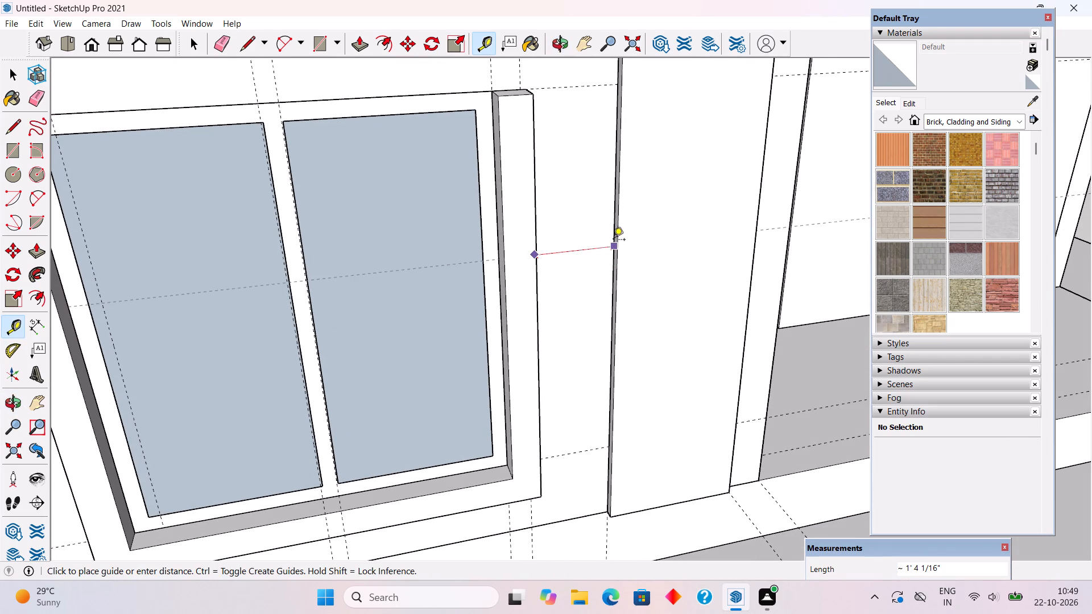
middle_drag(598, 246, 426, 282)
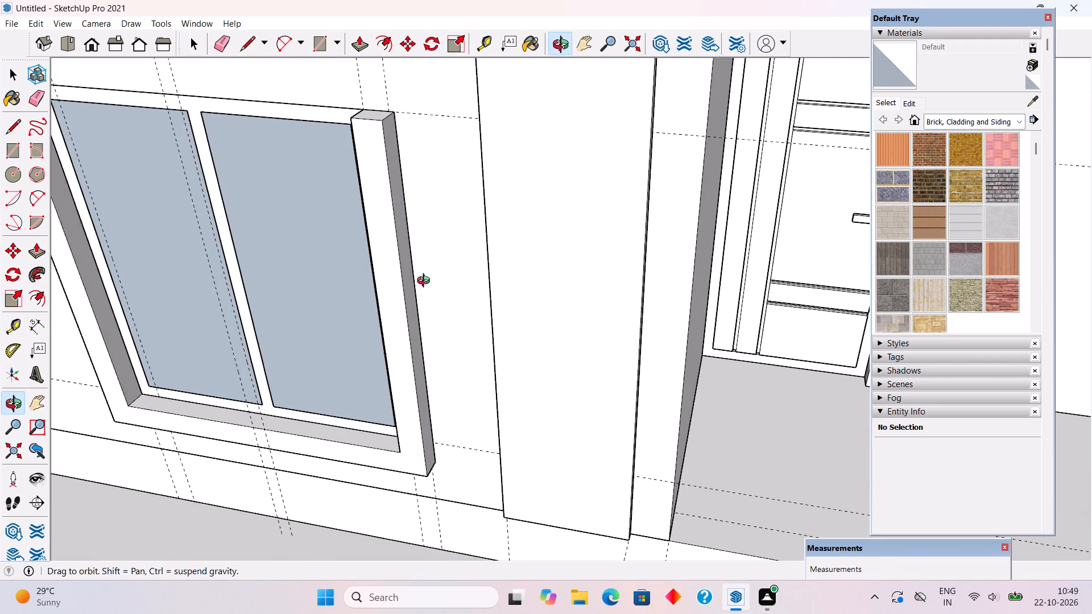
middle_drag(426, 282, 424, 282)
scroll(417, 264, up, 12)
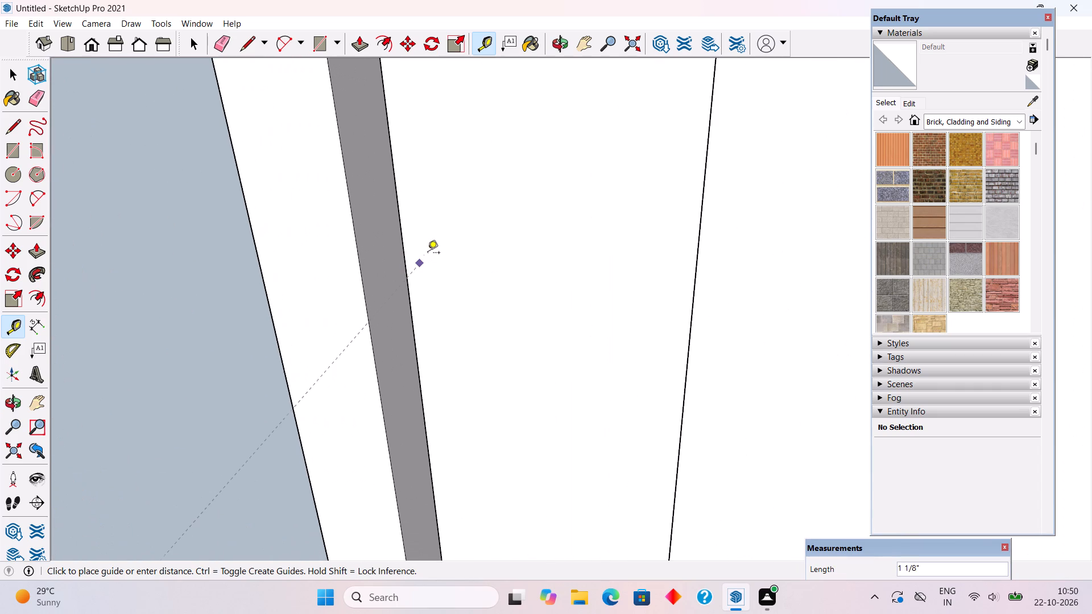
key(t)
click(403, 252)
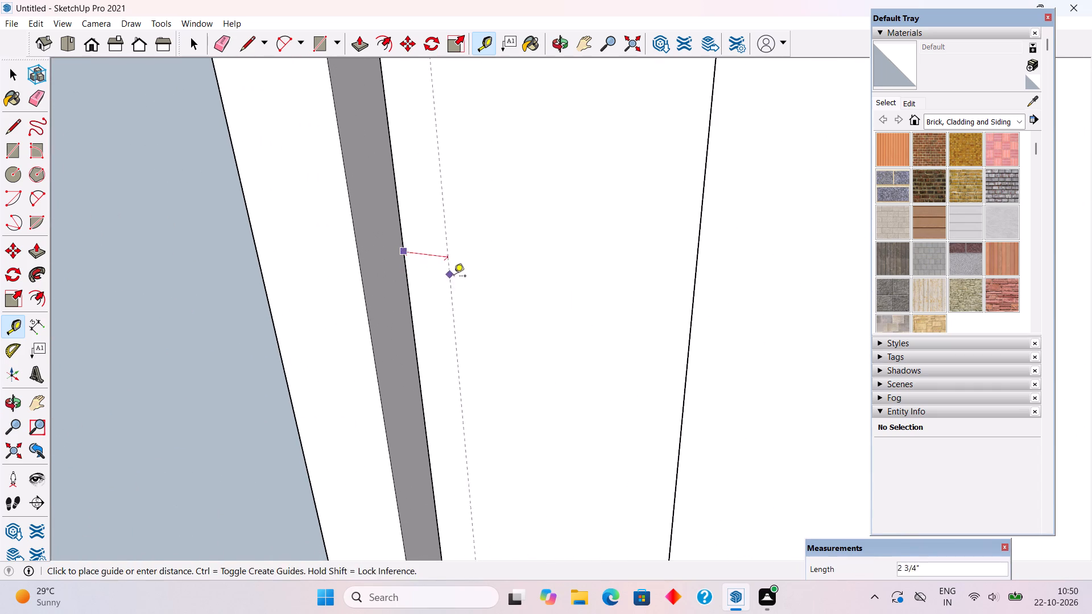
middle_drag(458, 280, 688, 305)
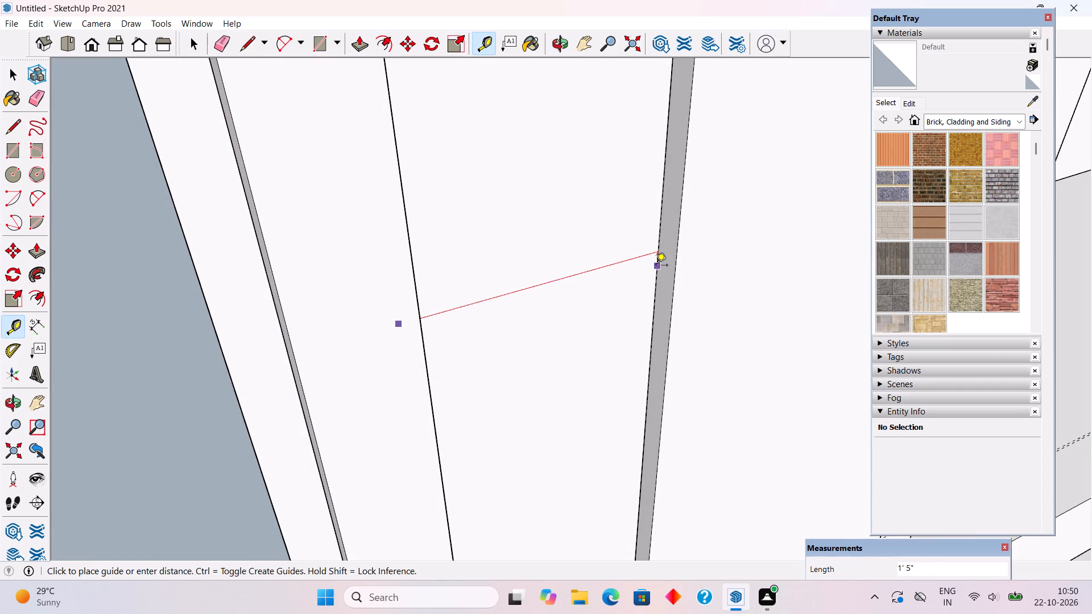
key(space)
Place a vertical guide 1.5' from the window surround's outer edge toward the wall's free end, and another 1' beyond it.
scroll(656, 264, down, 15)
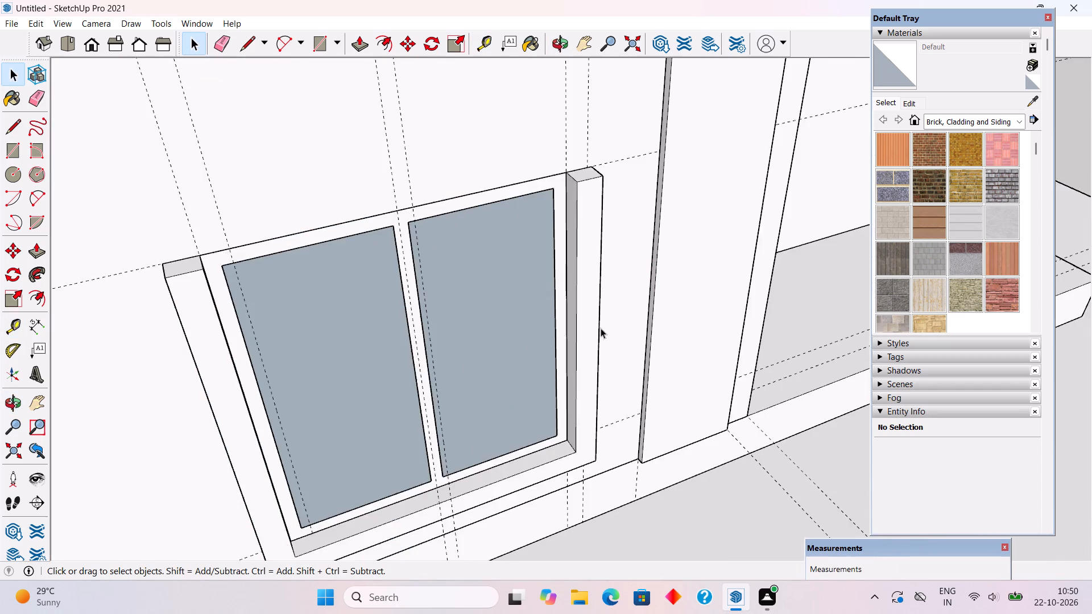
scroll(601, 328, down, 5)
middle_drag(357, 437, 411, 318)
scroll(433, 308, up, 2)
key(t)
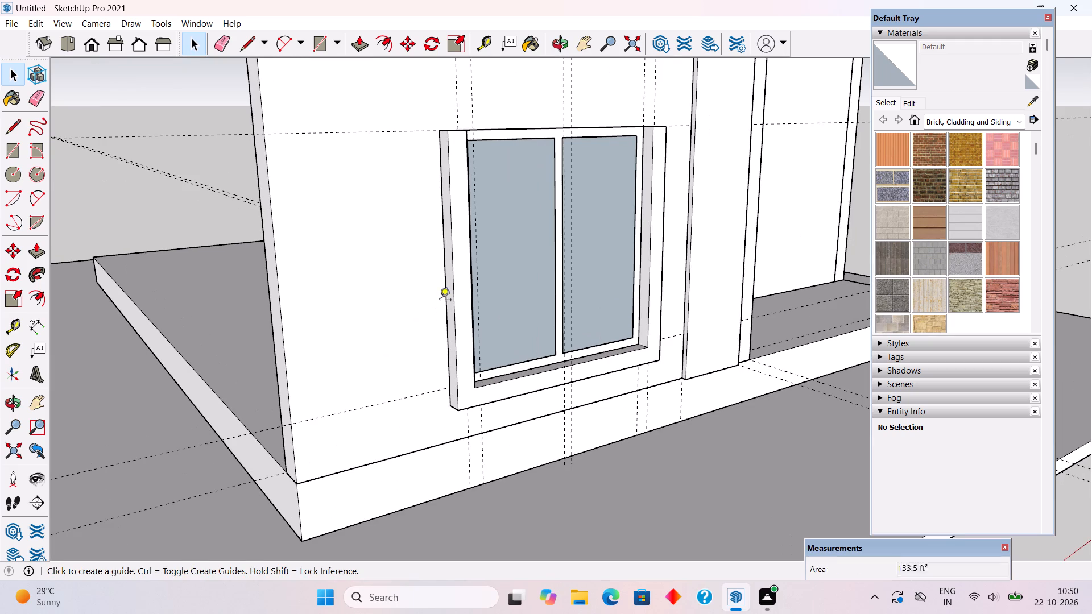
click(446, 291)
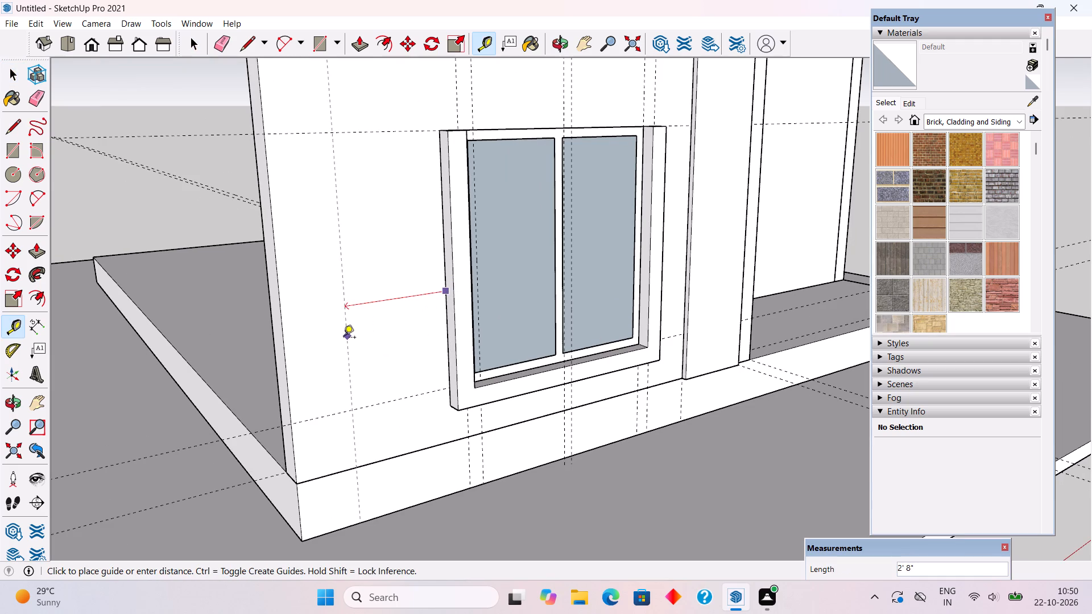
text(1.5')
key(Return)
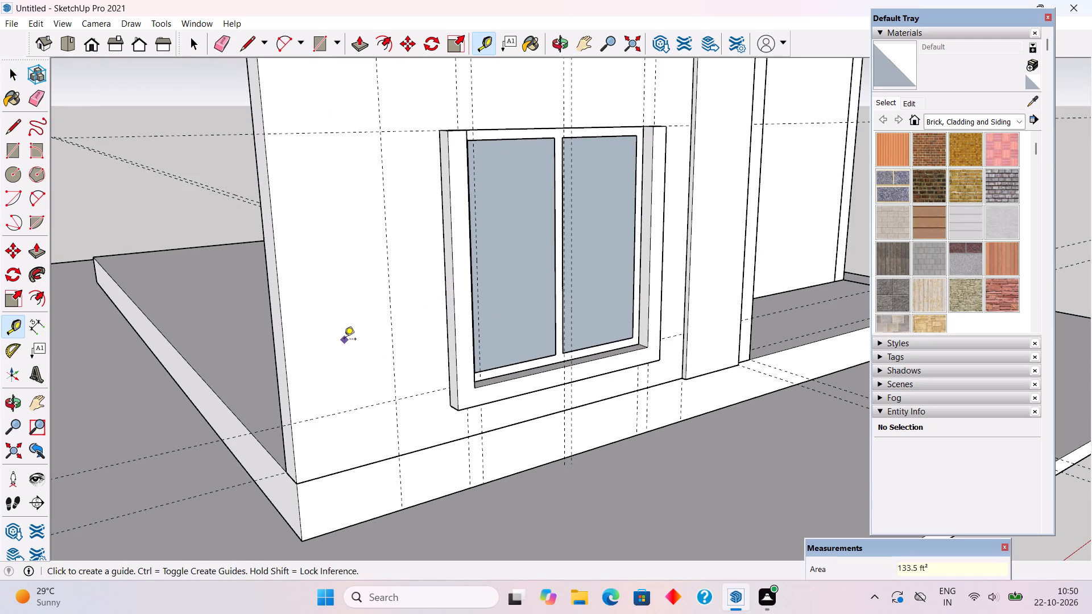
click(395, 316)
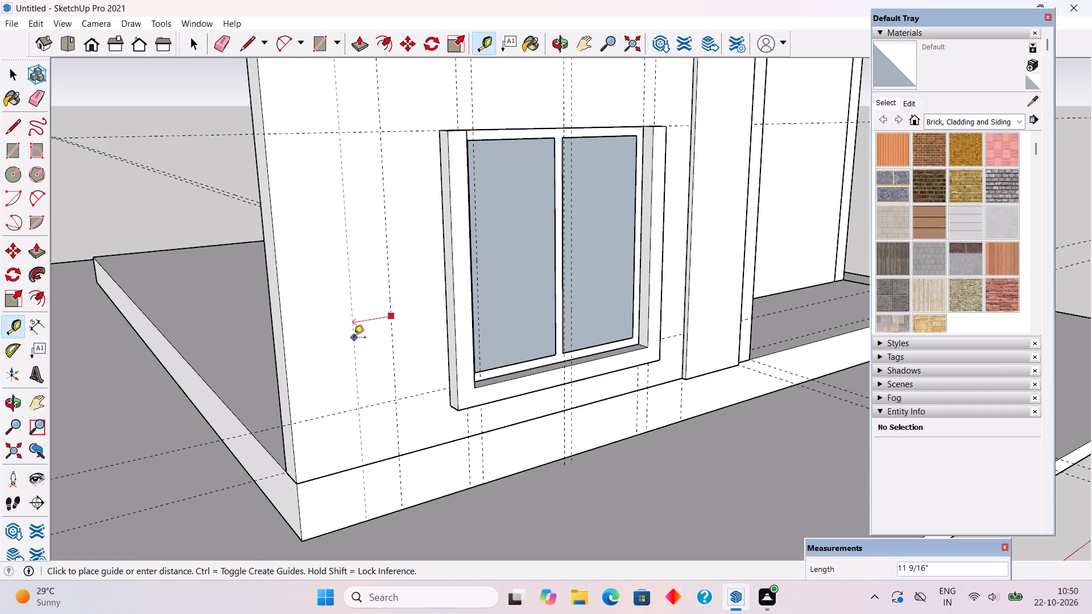
text(1')
key(Return)
key(space)
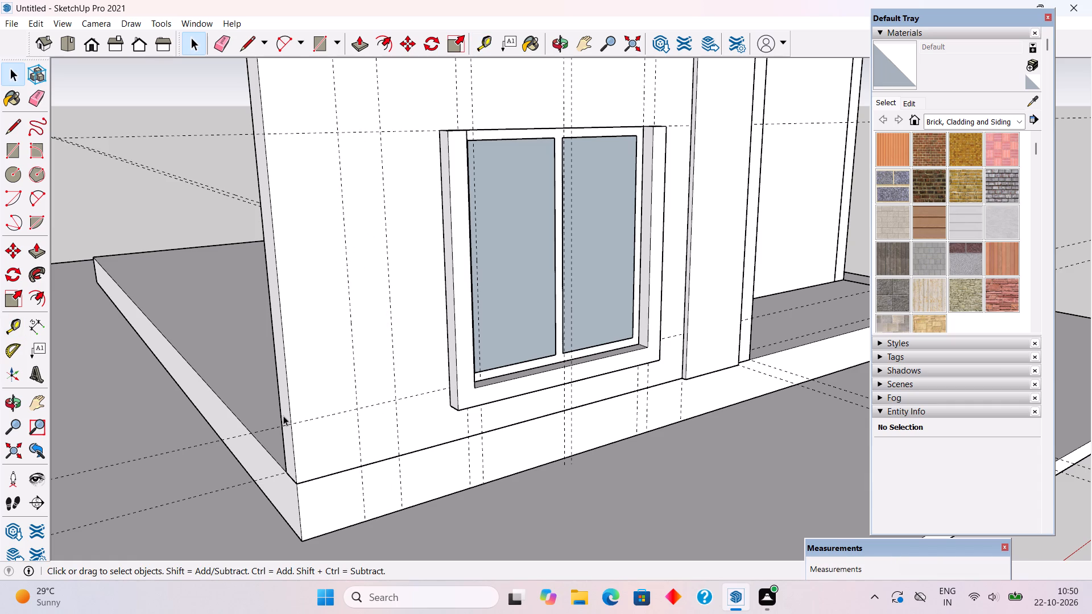
Push the front wall's free end face inward by 1' 7" to the outermost vertical guide.
triple_click(283, 416)
key(p)
click(283, 416)
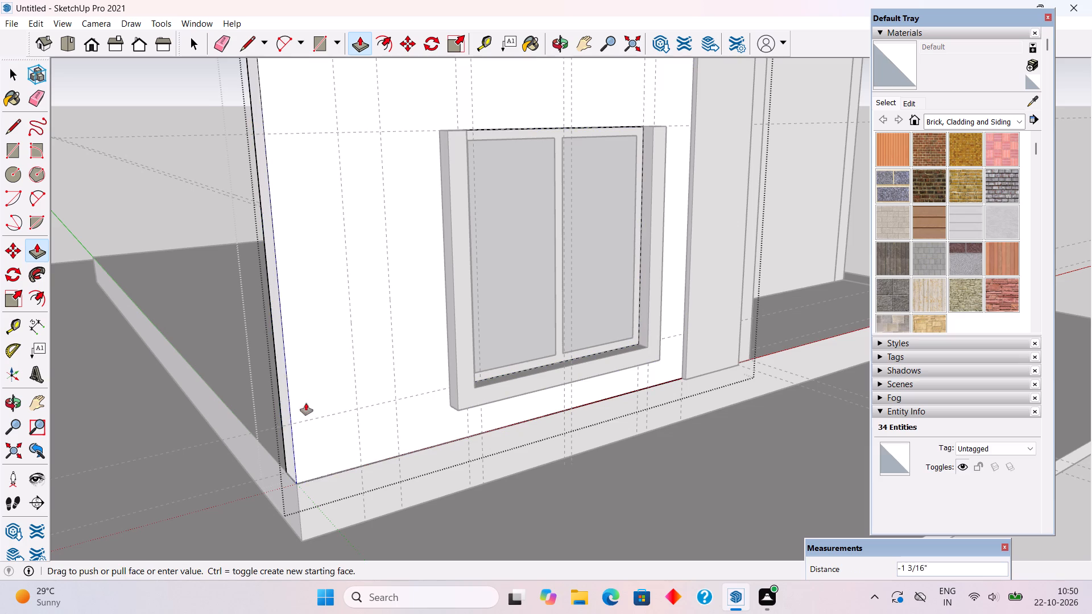
click(353, 392)
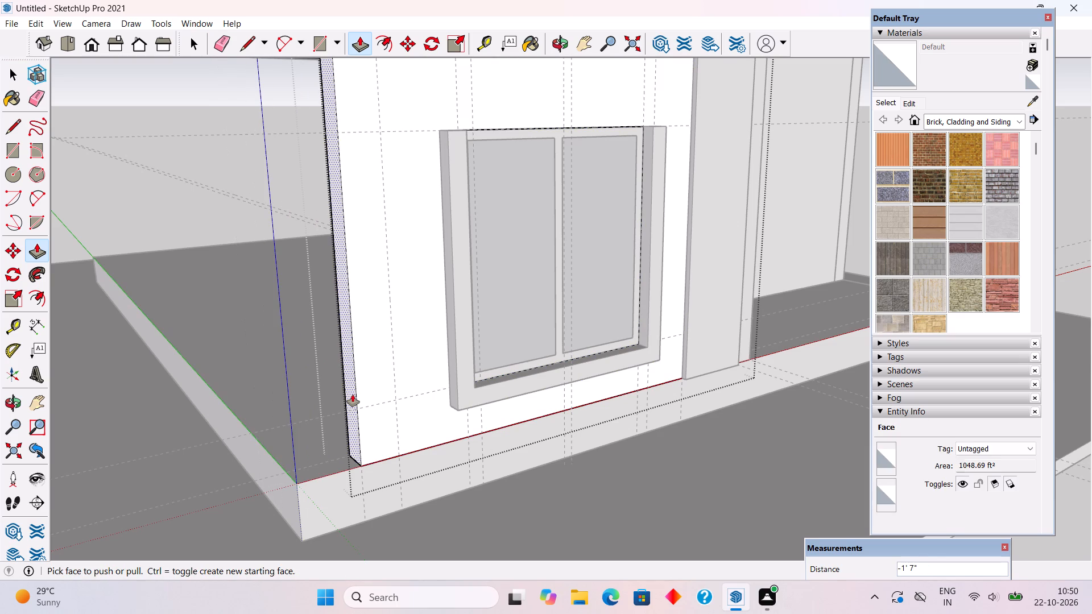
key(space)
scroll(353, 395, down, 10)
click(39, 250)
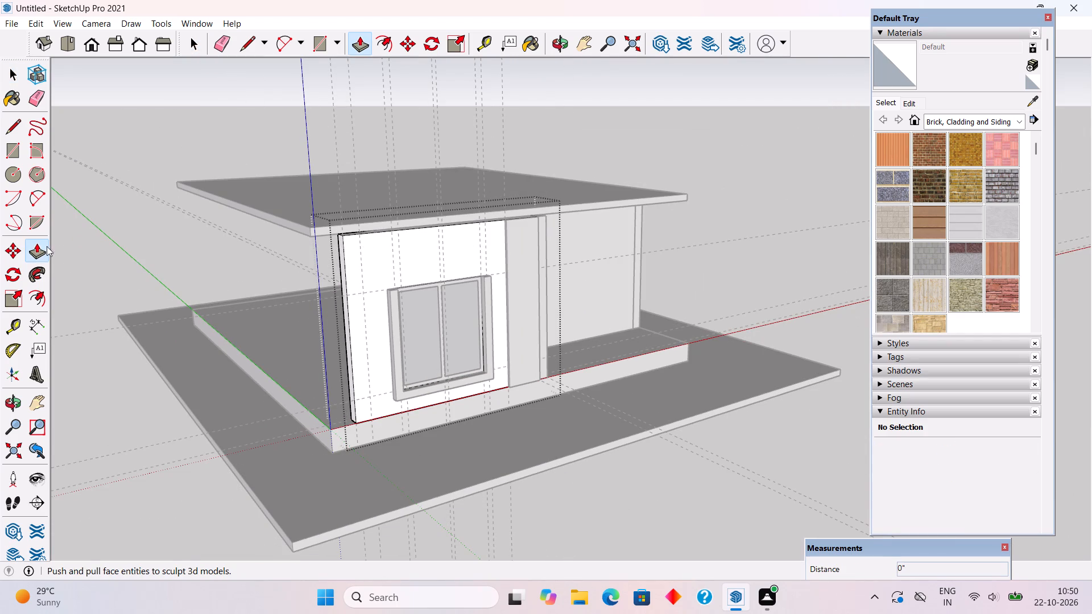
key(space)
click(74, 245)
Extrude the front wall's top face upward by 12' through the roof level.
middle_drag(253, 334, 188, 382)
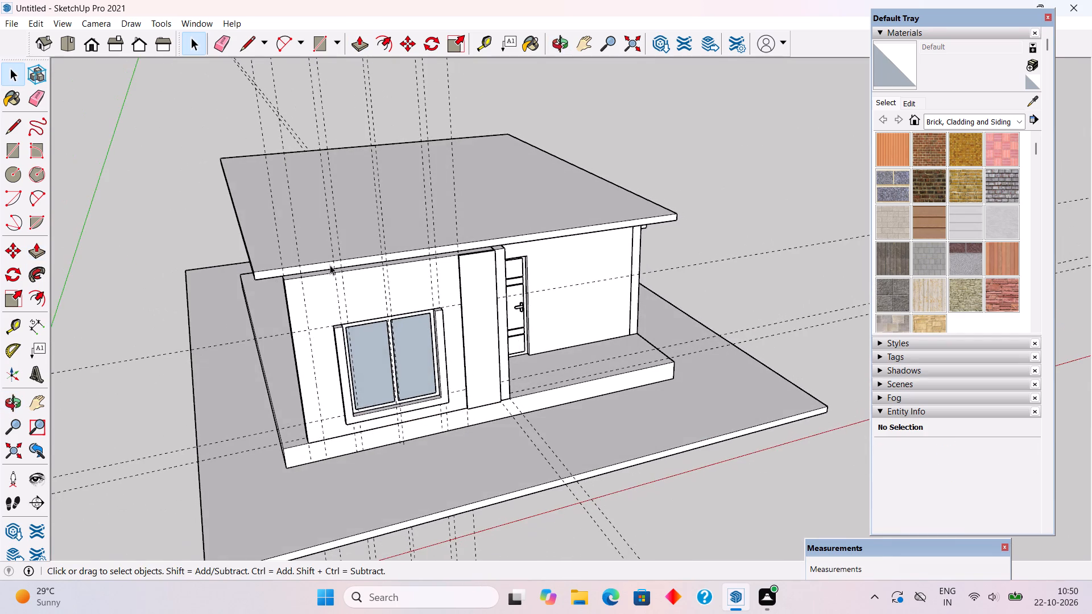
scroll(348, 267, up, 3)
middle_drag(348, 267, 411, 356)
scroll(436, 366, up, 3)
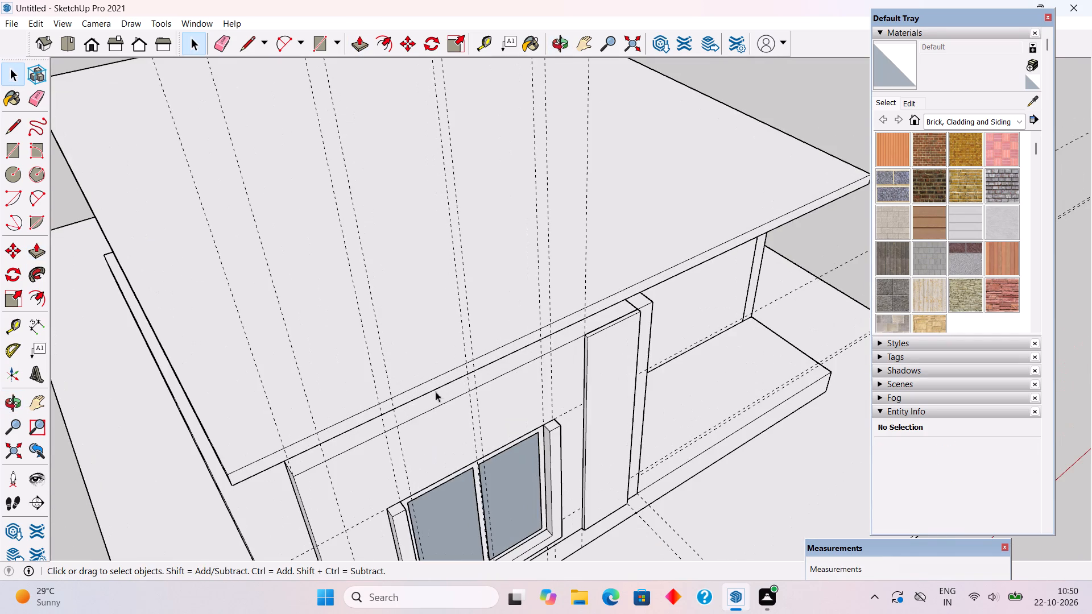
triple_click(437, 395)
key(p)
click(437, 395)
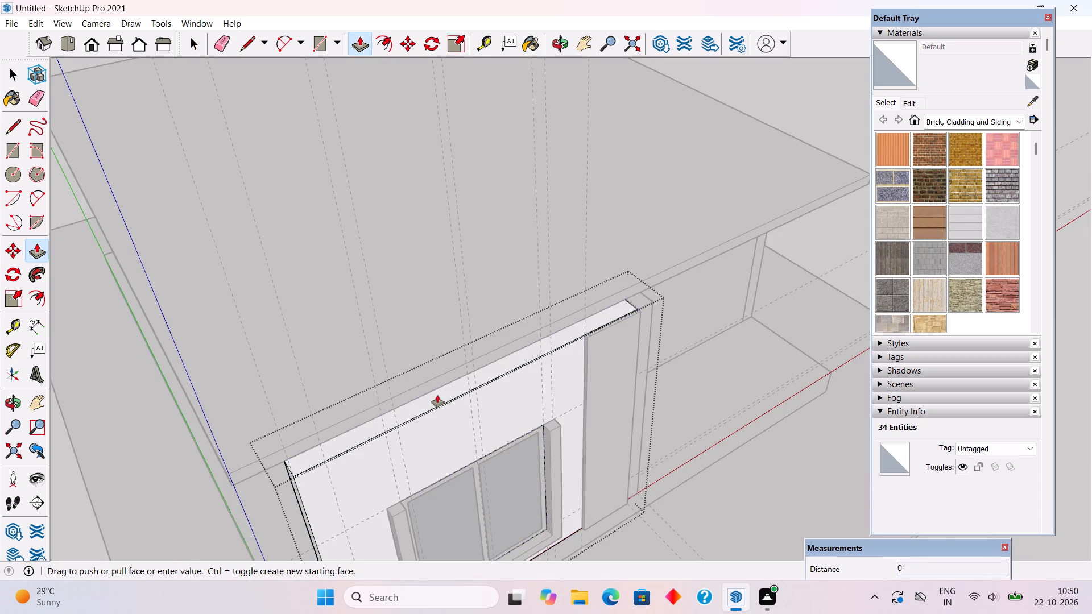
scroll(427, 317, down, 3)
scroll(427, 317, up, 1)
scroll(427, 317, down, 8)
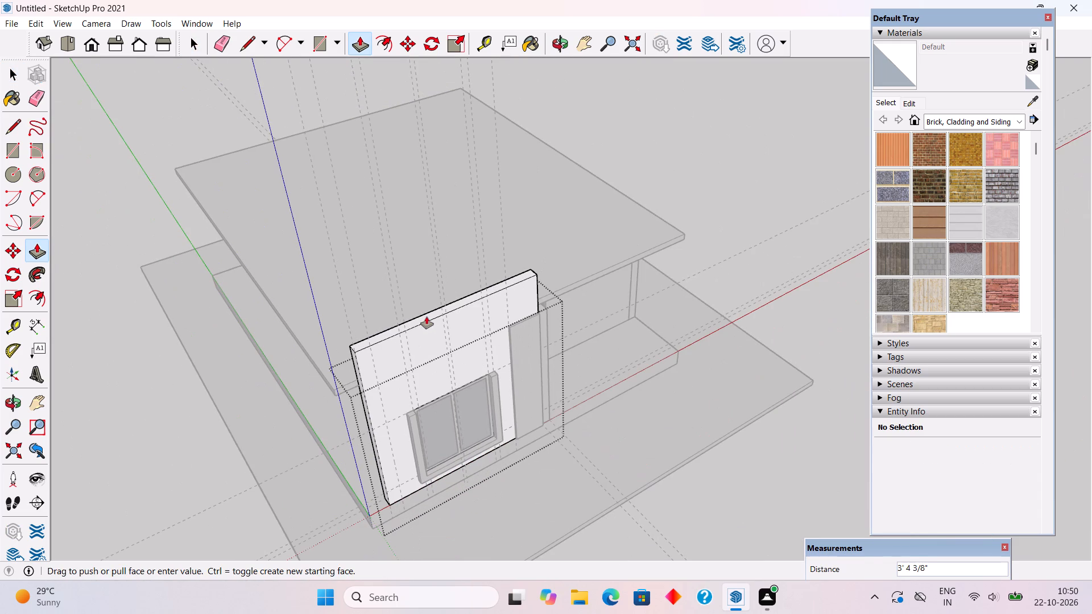
key(1)
text(2')
key(Return)
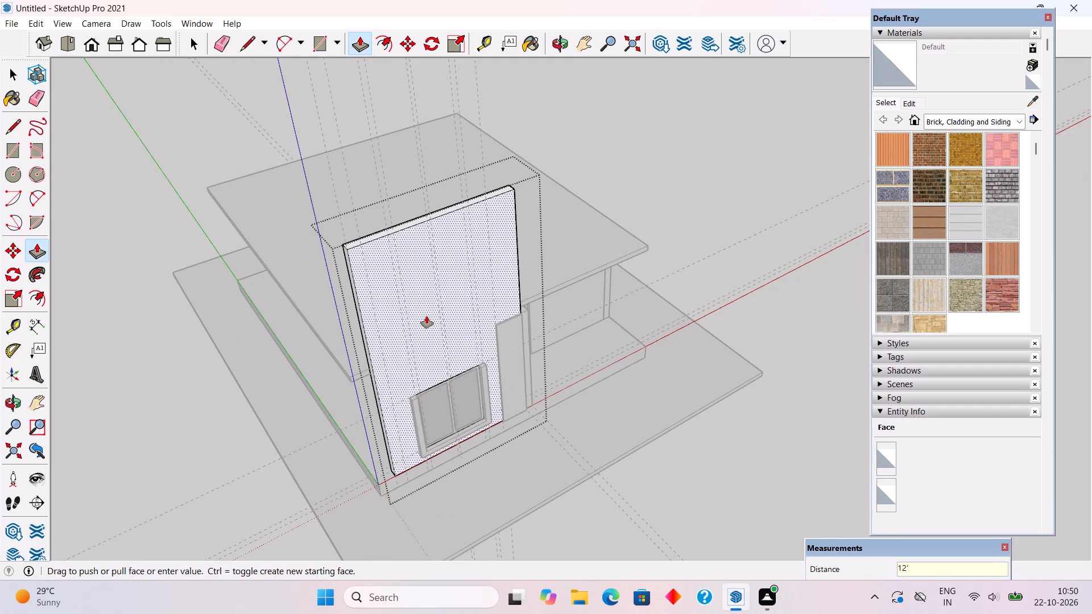
key(space)
click(634, 182)
Push the roof slab's side face inward by 1' 7" to line up with the shortened front wall's end.
middle_drag(661, 284, 650, 279)
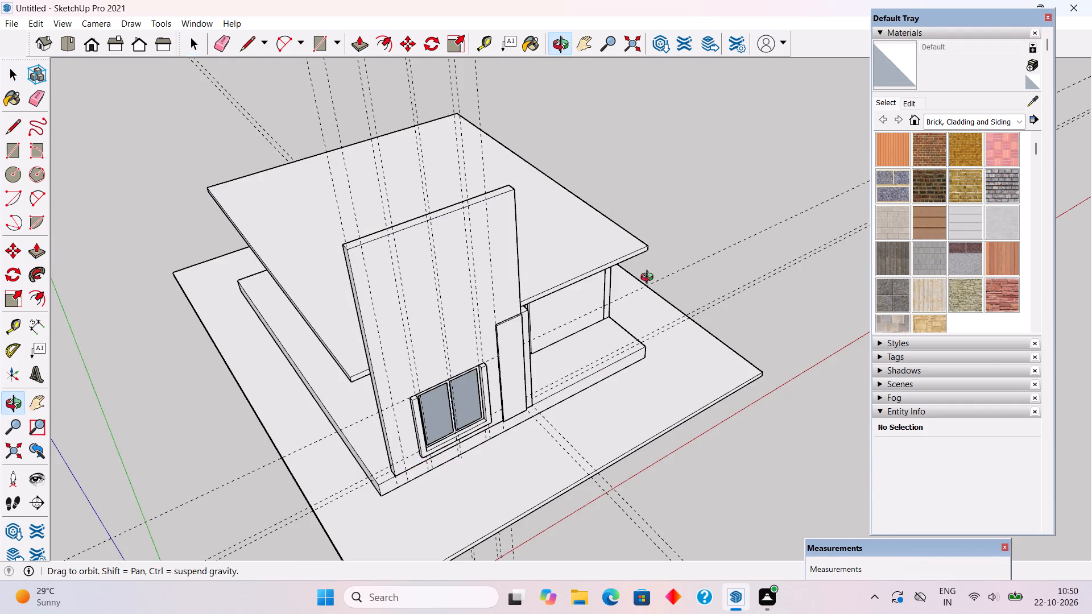
middle_drag(650, 279, 432, 137)
middle_drag(547, 256, 635, 218)
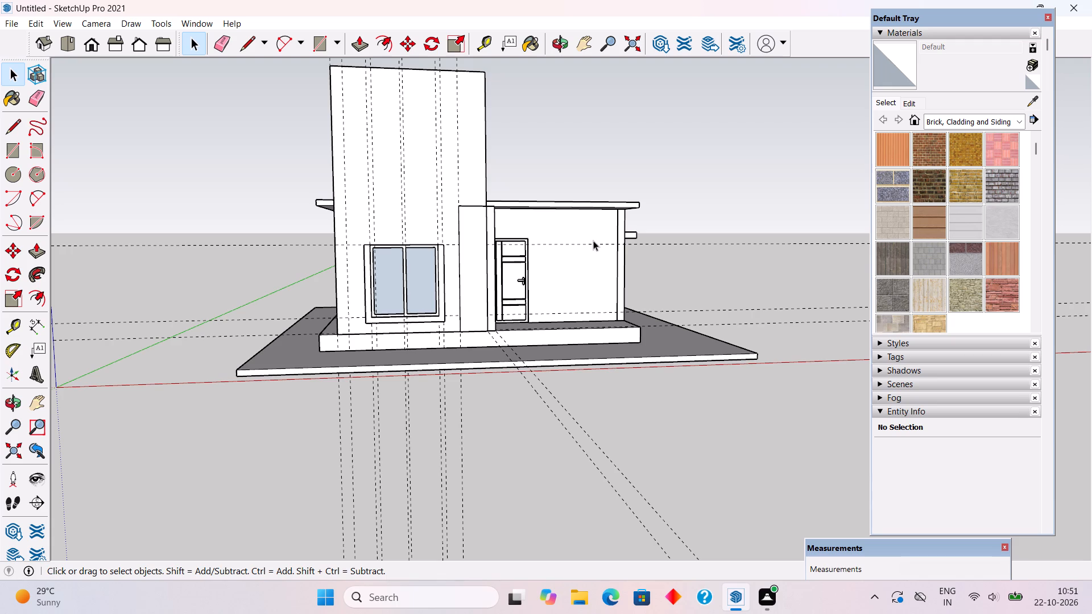
middle_drag(590, 240, 450, 333)
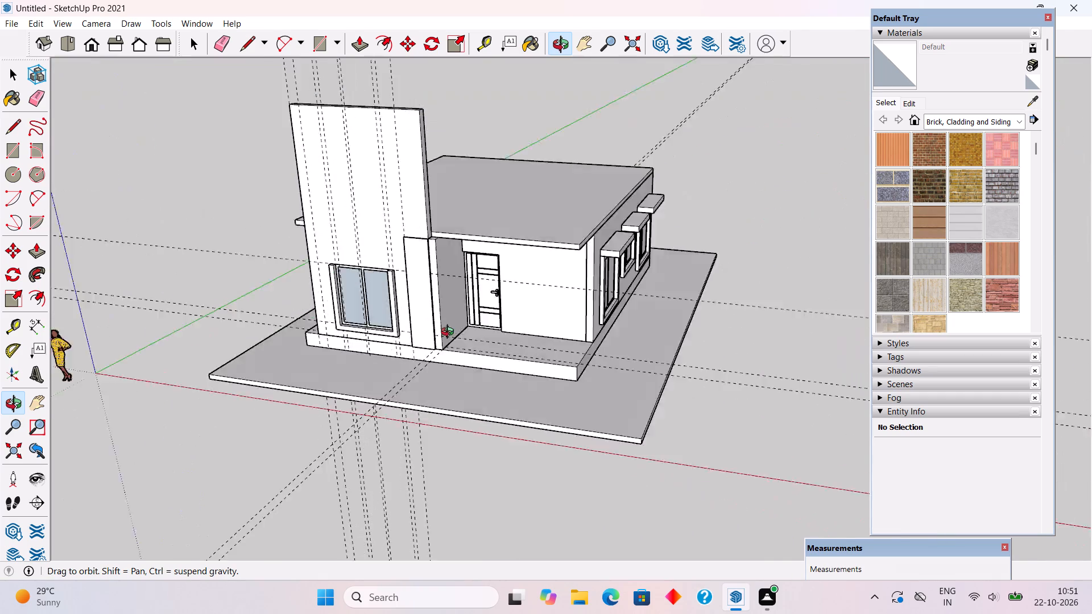
middle_drag(450, 333, 657, 289)
middle_drag(453, 258, 723, 309)
scroll(519, 330, up, 4)
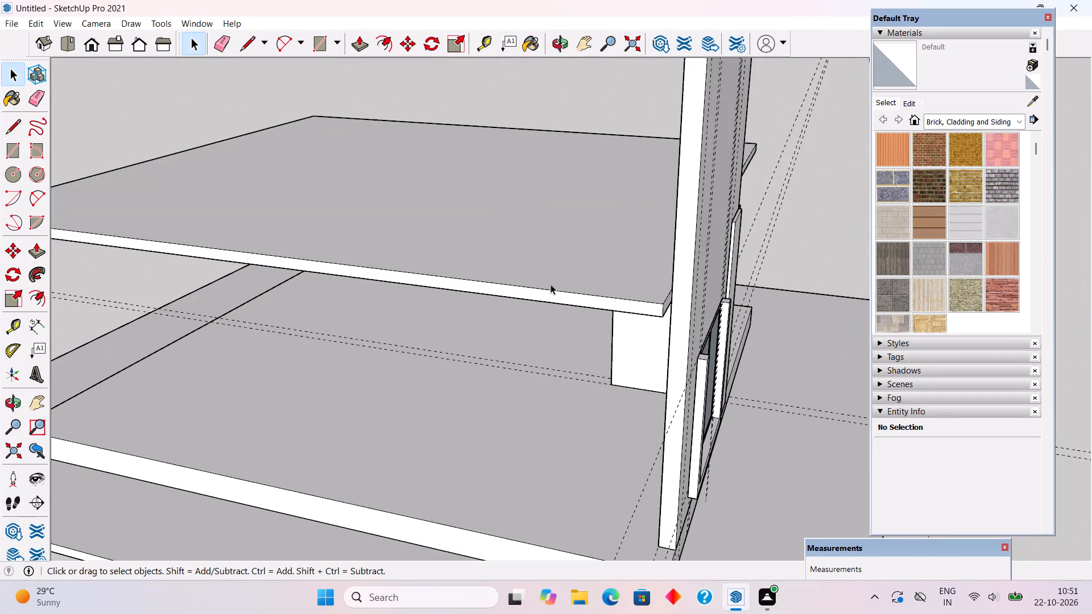
double_click(552, 294)
click(552, 294)
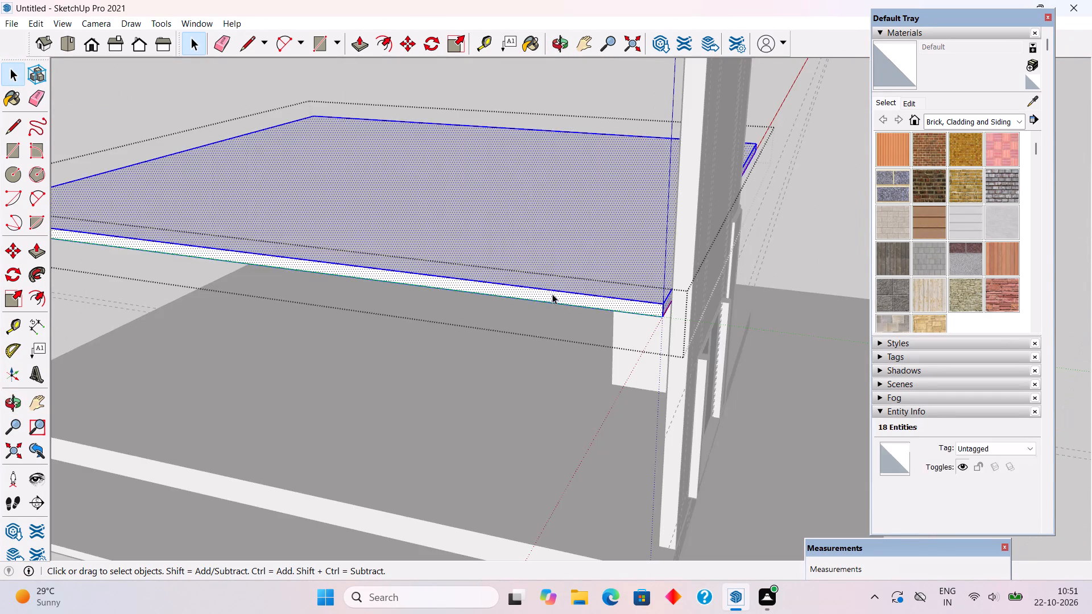
key(p)
click(571, 292)
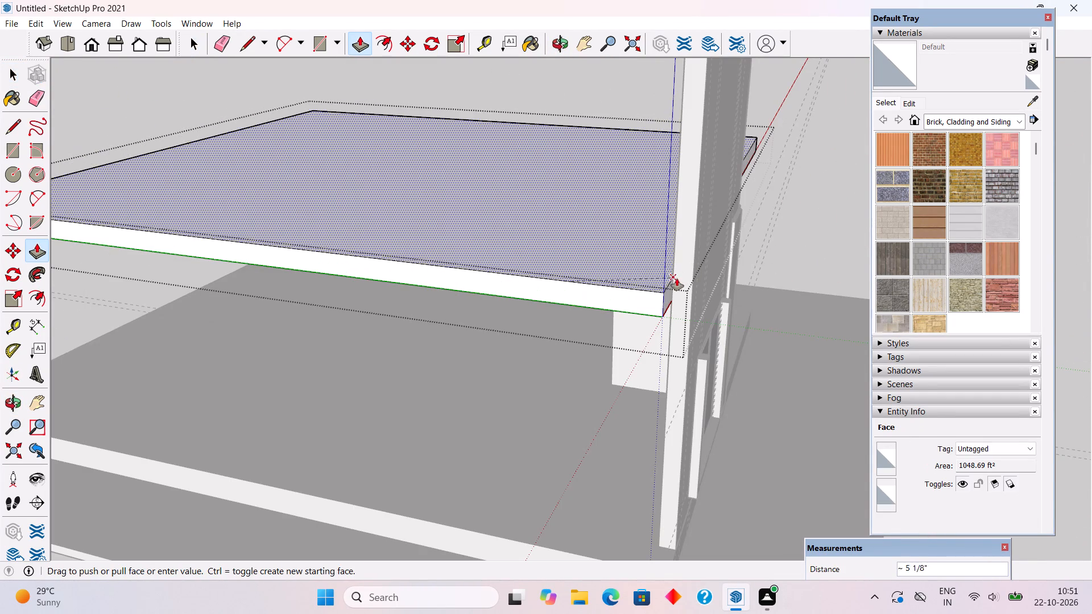
key(space)
click(636, 306)
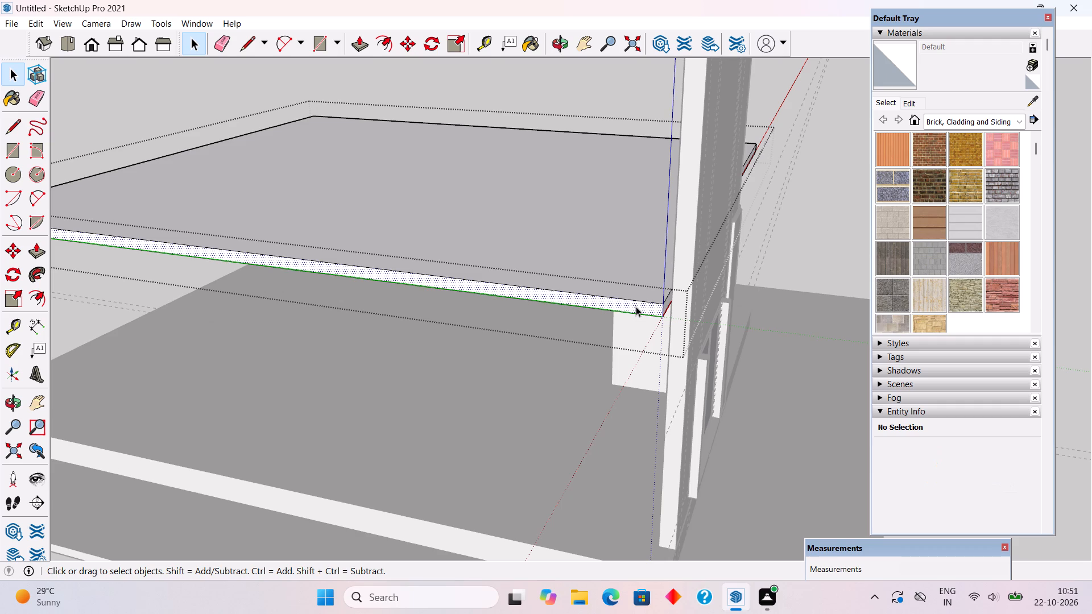
key(p)
click(636, 306)
click(676, 288)
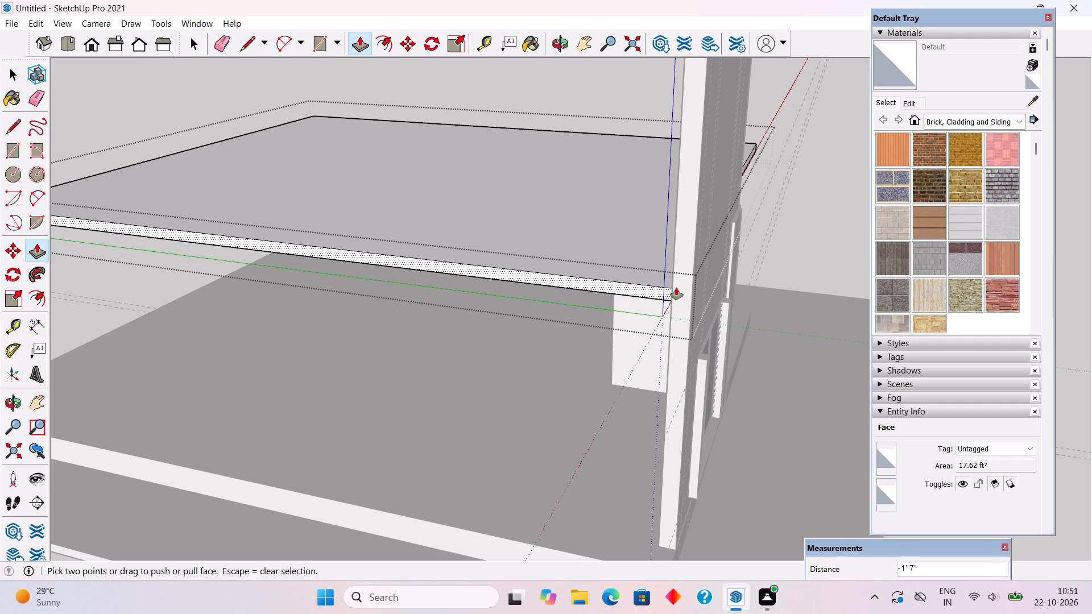
key(space)
scroll(676, 288, down, 9)
click(791, 263)
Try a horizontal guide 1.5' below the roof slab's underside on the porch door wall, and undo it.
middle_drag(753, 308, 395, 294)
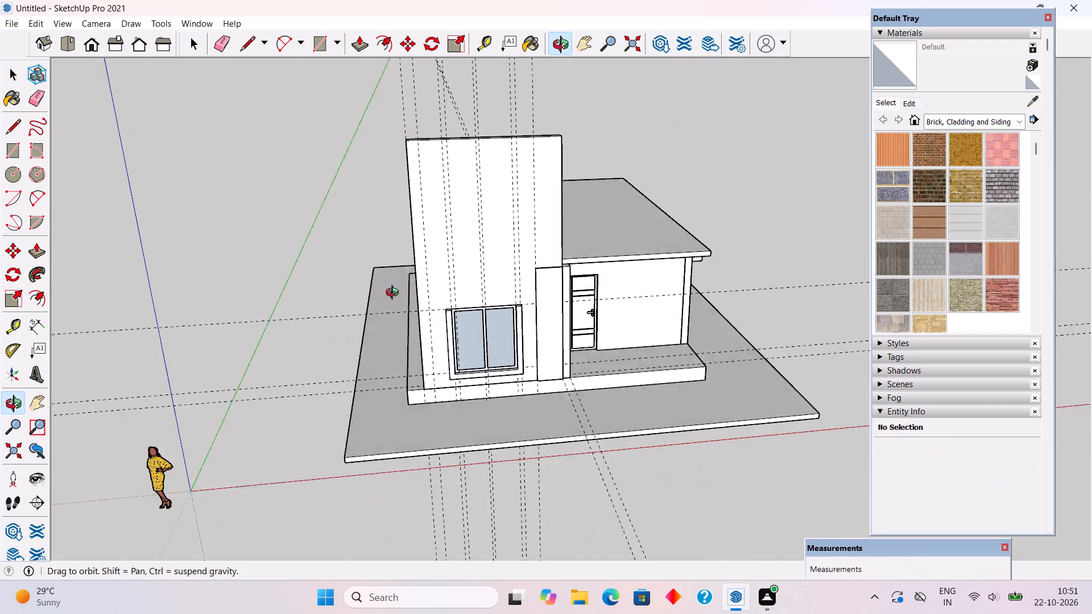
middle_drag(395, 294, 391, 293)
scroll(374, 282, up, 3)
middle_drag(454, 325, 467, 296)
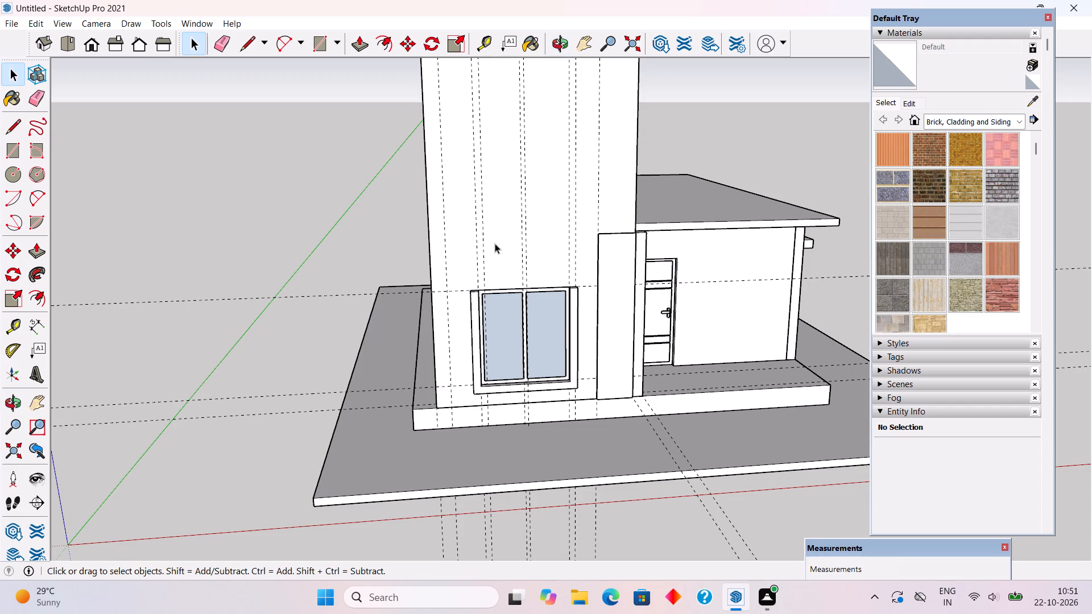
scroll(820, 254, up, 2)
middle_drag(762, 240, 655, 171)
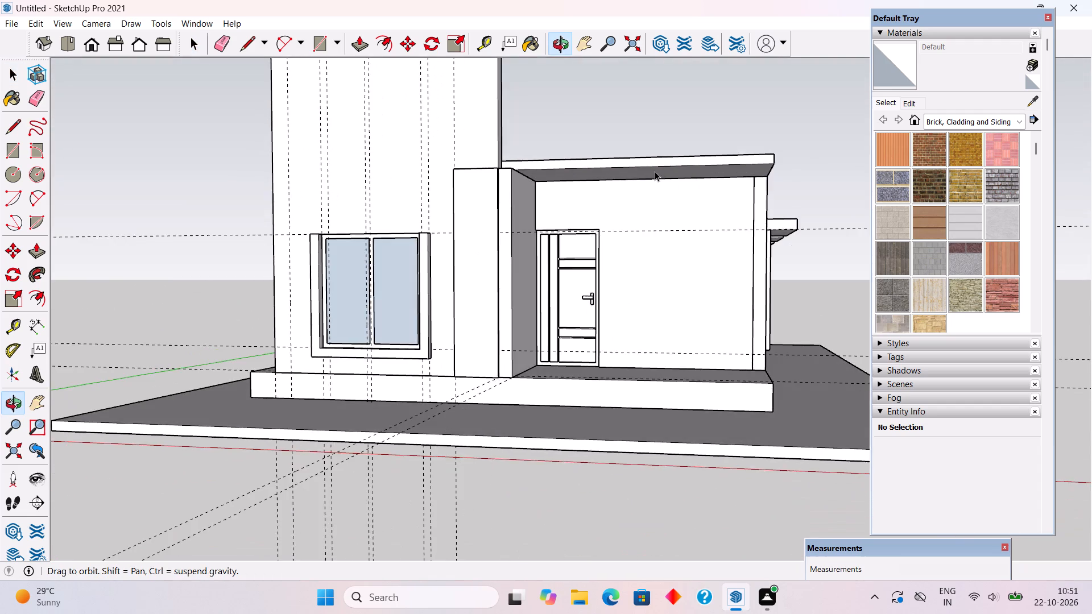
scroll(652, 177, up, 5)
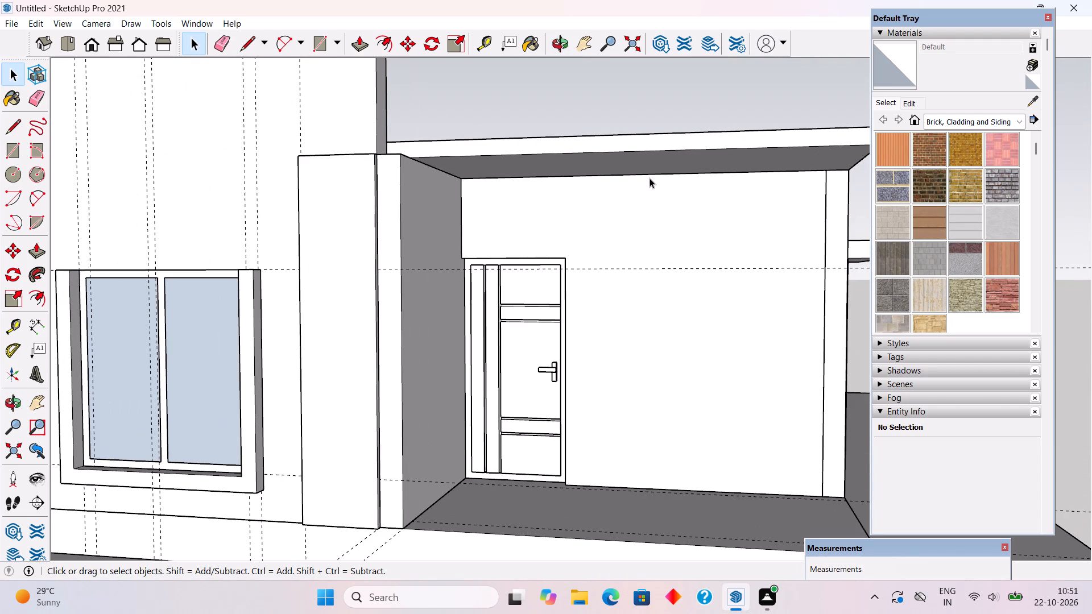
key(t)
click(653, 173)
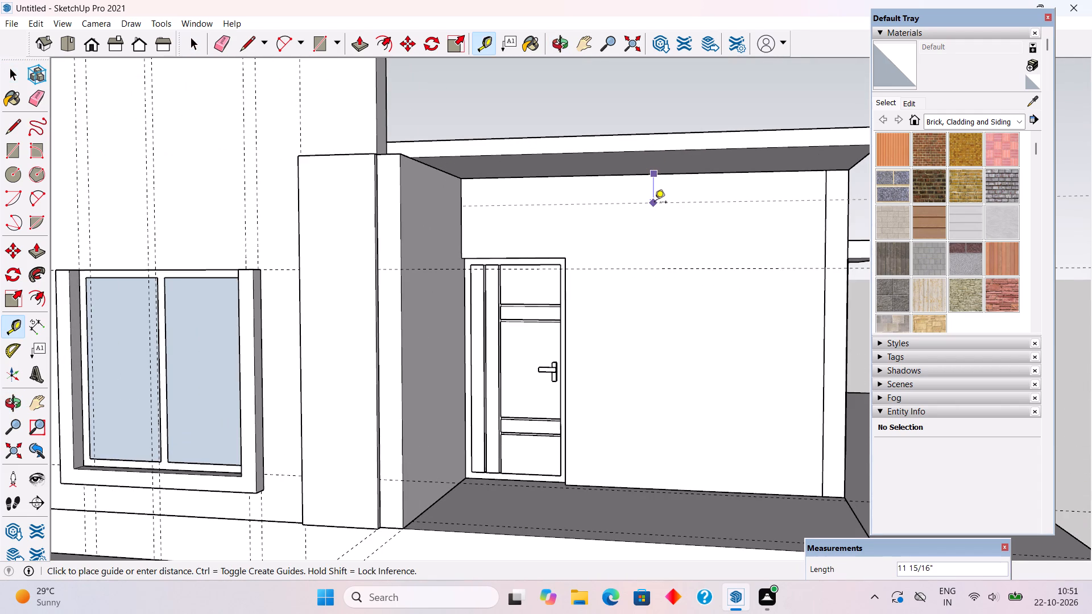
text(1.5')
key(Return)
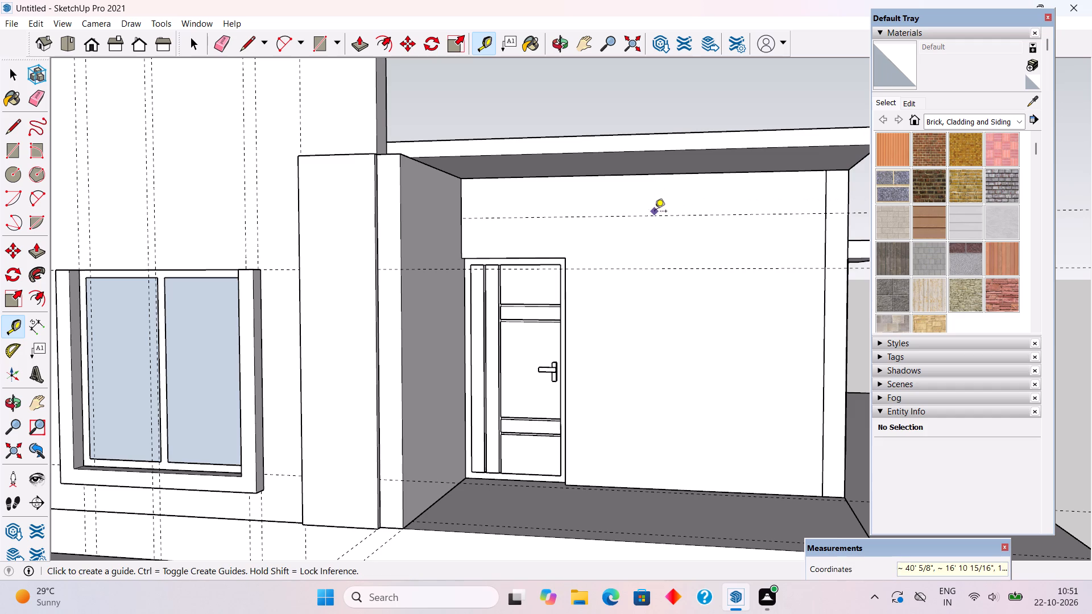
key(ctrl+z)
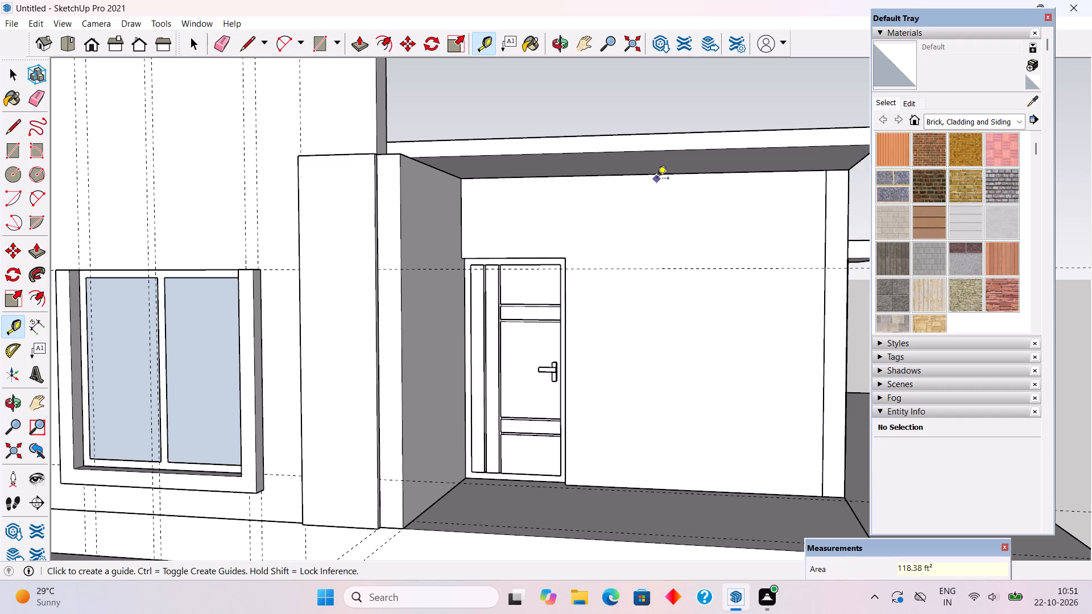
Place a horizontal guide 1' 3" below the roof slab's underside on the porch door wall.
click(661, 176)
text(1'3)
key(shift+quotedbl)
key(Return)
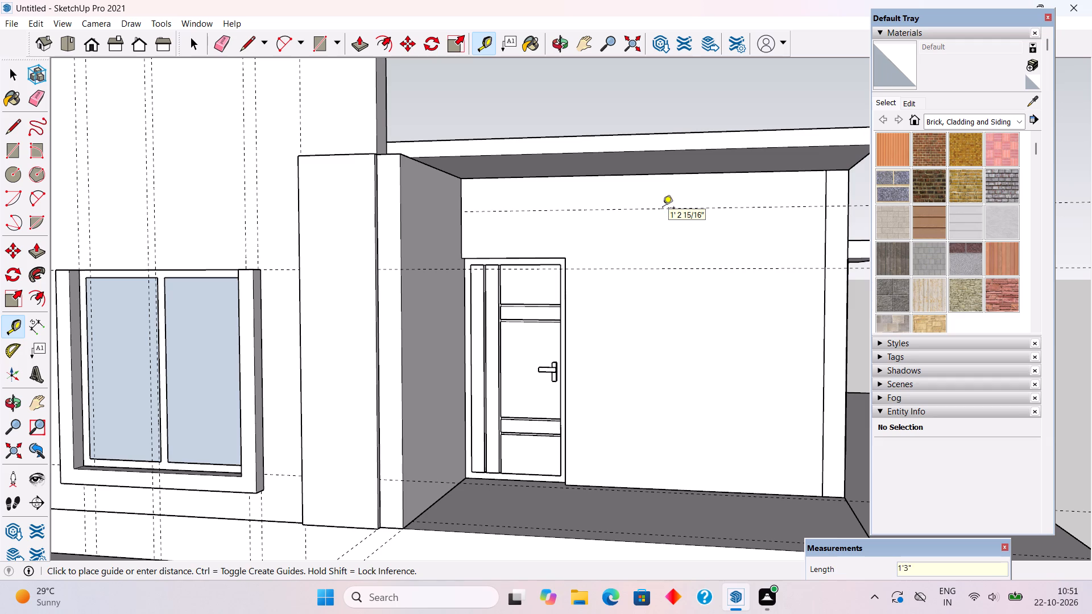
Draw a 14' by 1' 3" rectangle across the top of the door wall, between the roof slab and the guide.
key(r)
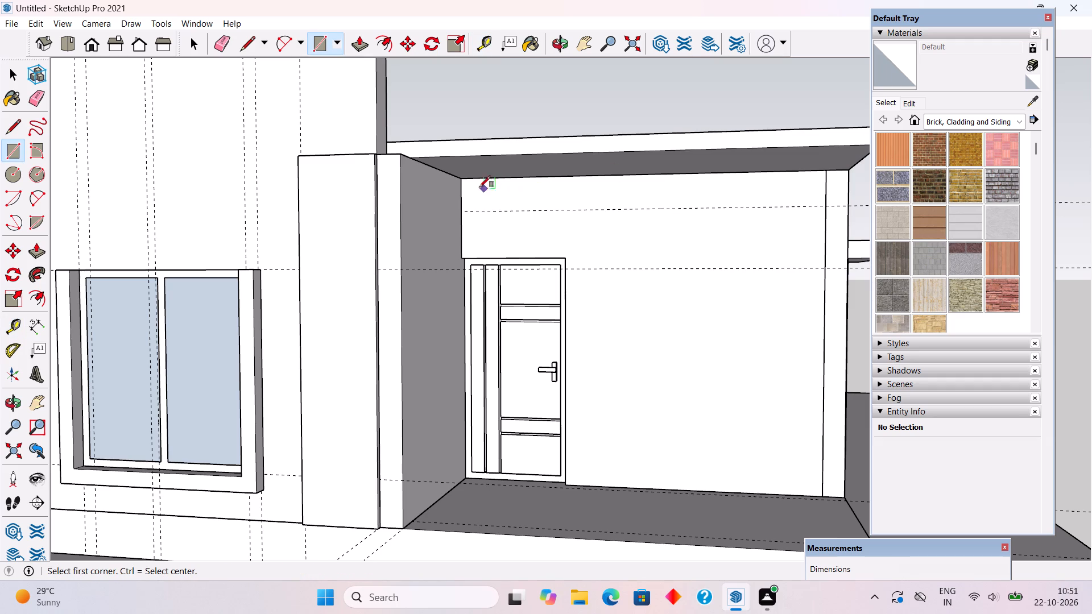
click(462, 181)
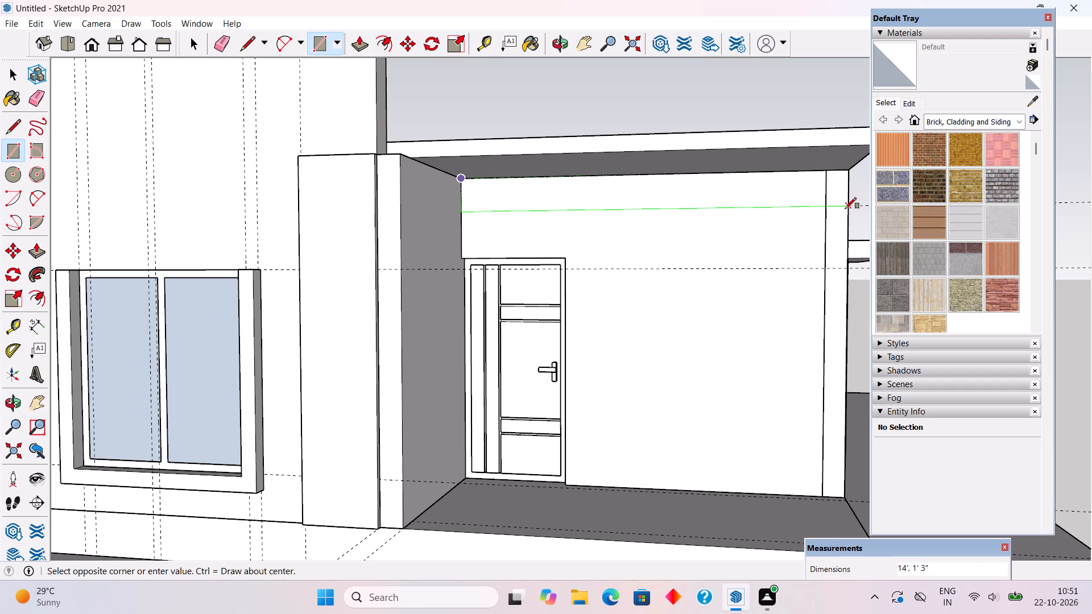
click(845, 209)
Extrude the rectangular strip above the door outward by 5' 3" to form a beam under the roof slab.
key(p)
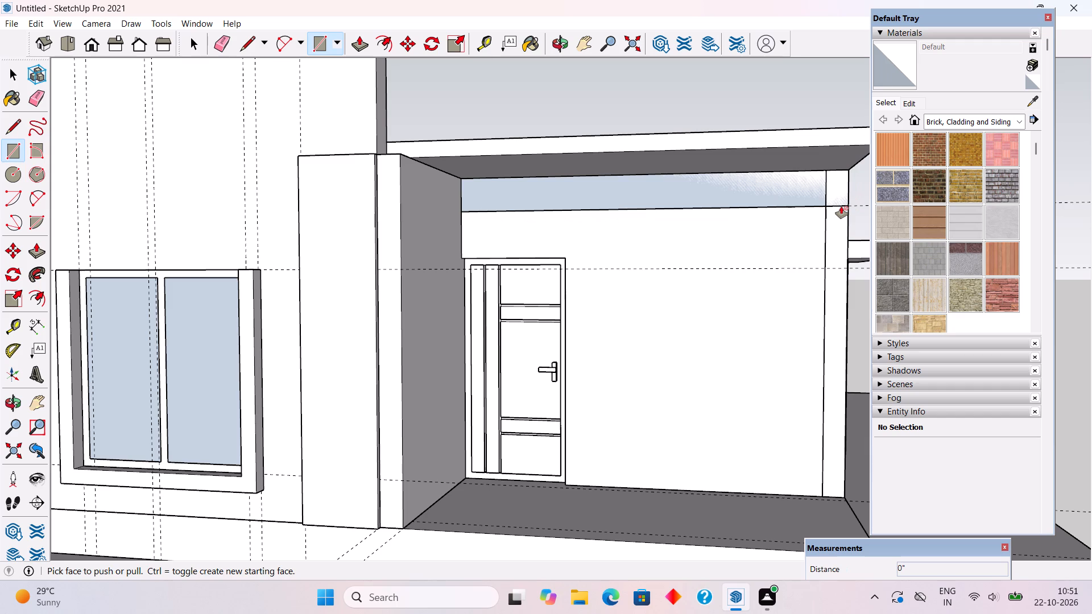
click(806, 186)
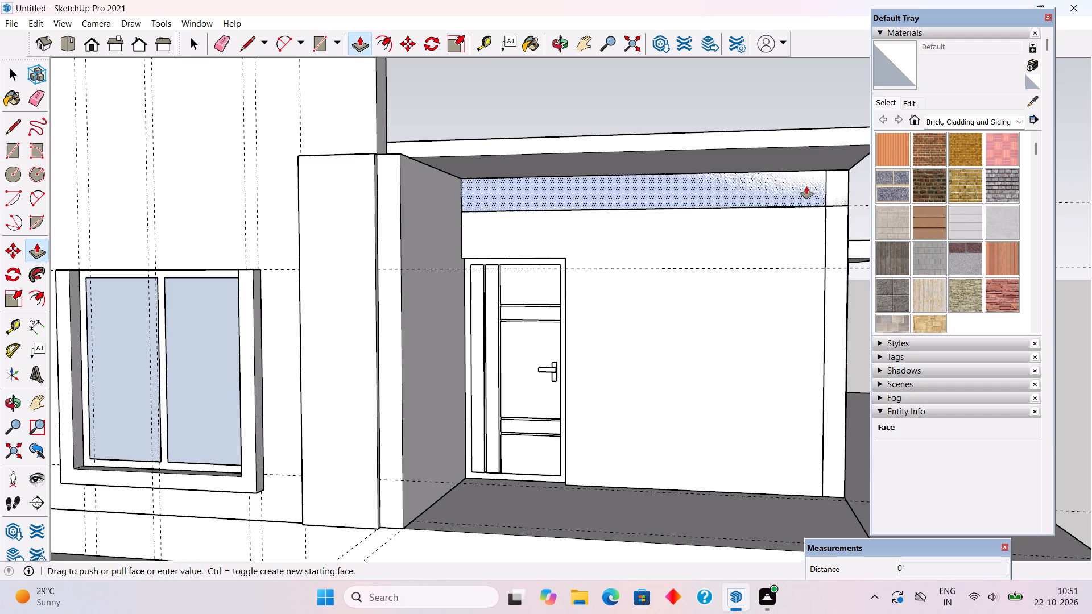
click(791, 144)
Pull the beam's front face outward by another 11" to line up with the front wall.
middle_drag(784, 150, 776, 198)
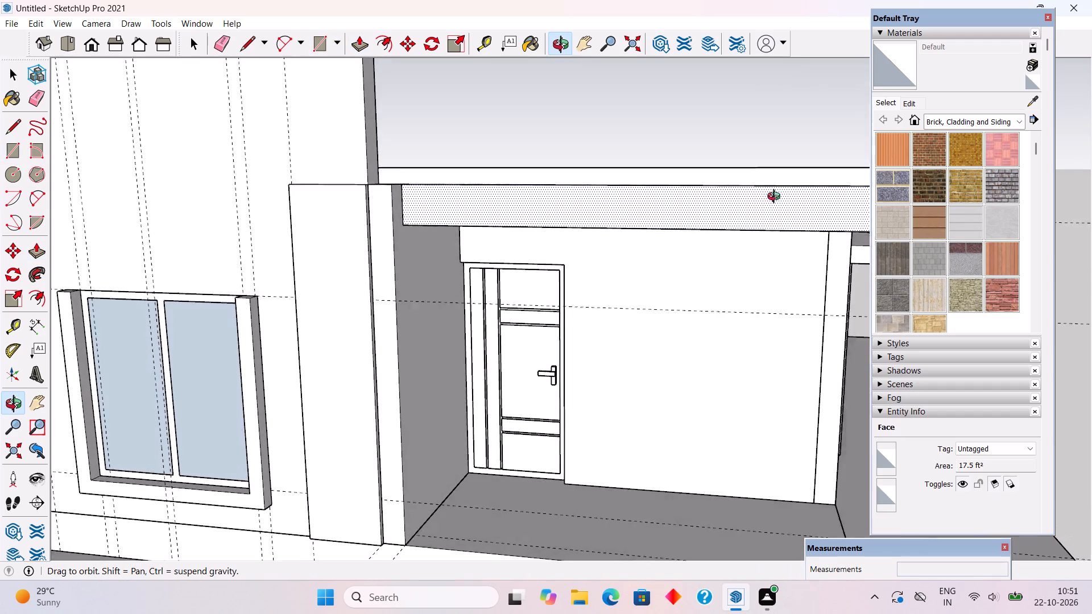
middle_drag(776, 198, 859, 253)
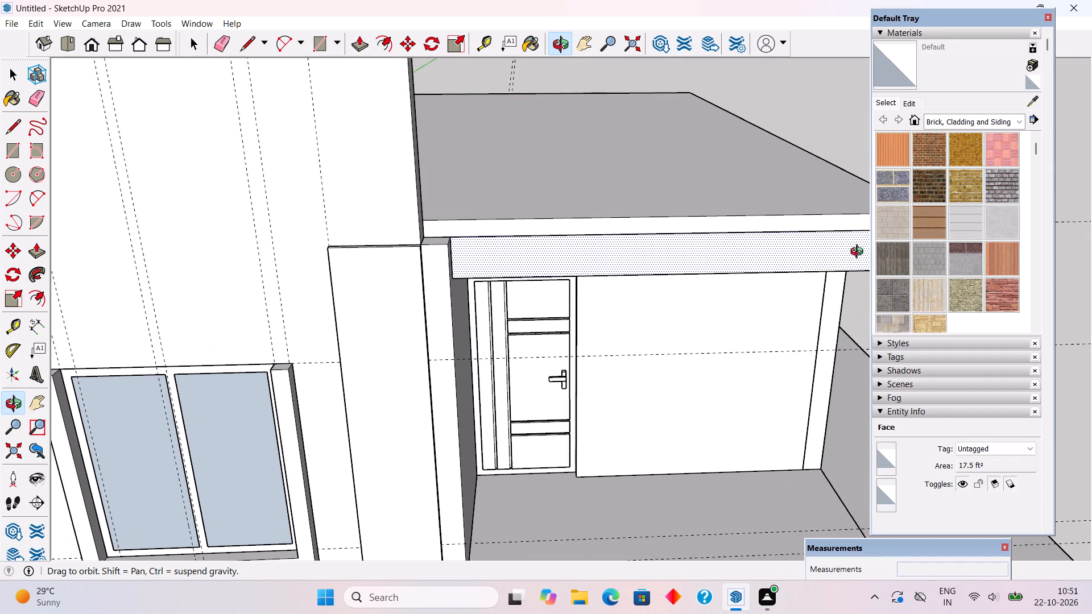
middle_drag(859, 253, 869, 251)
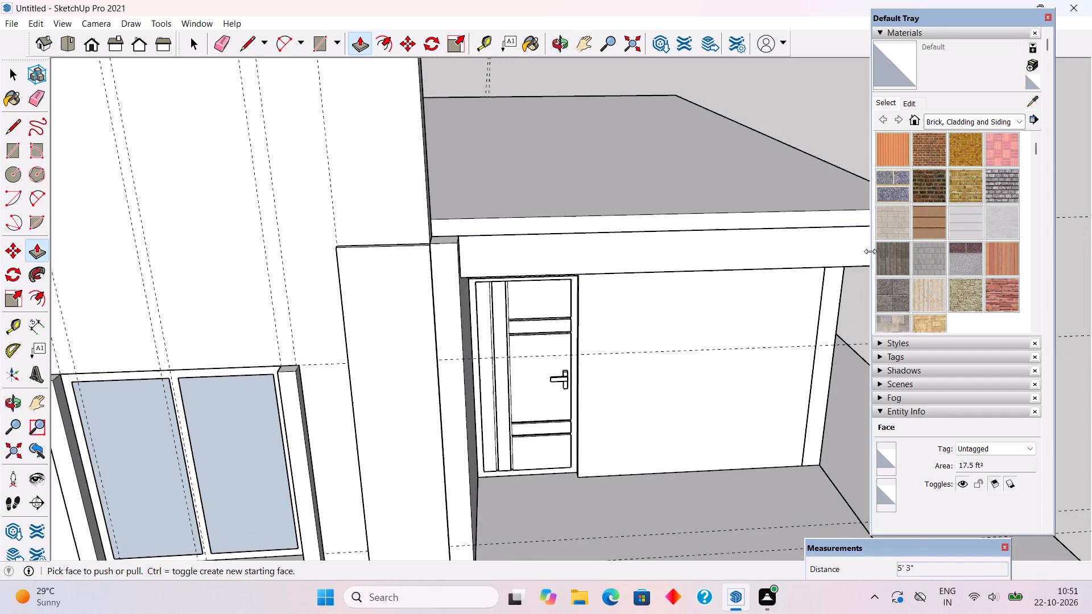
scroll(870, 251, down, 7)
scroll(474, 338, down, 4)
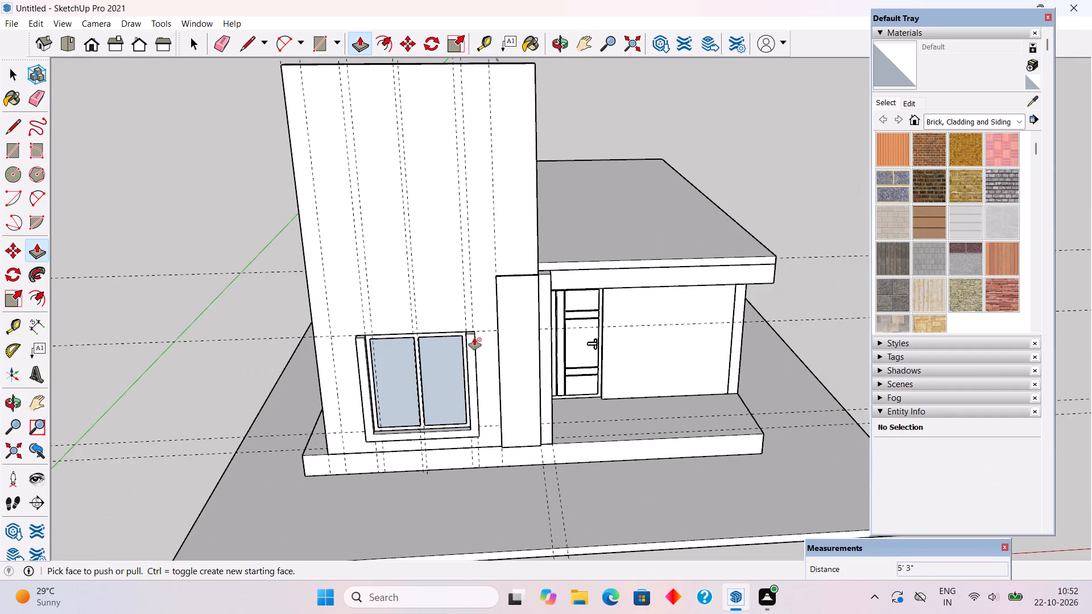
middle_drag(507, 372, 224, 320)
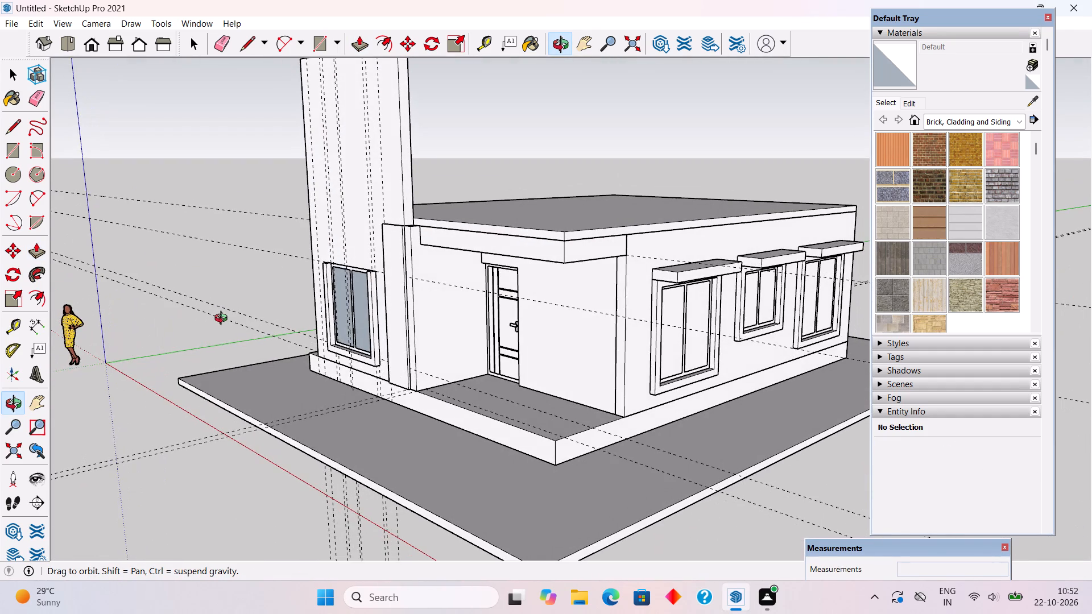
middle_drag(224, 320, 395, 323)
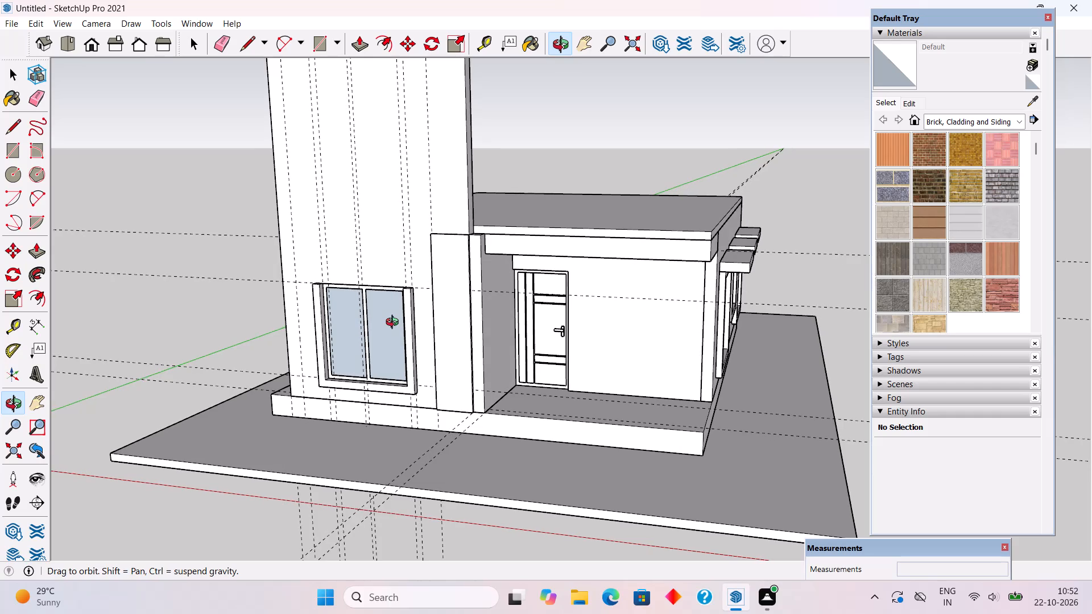
middle_drag(395, 323, 398, 325)
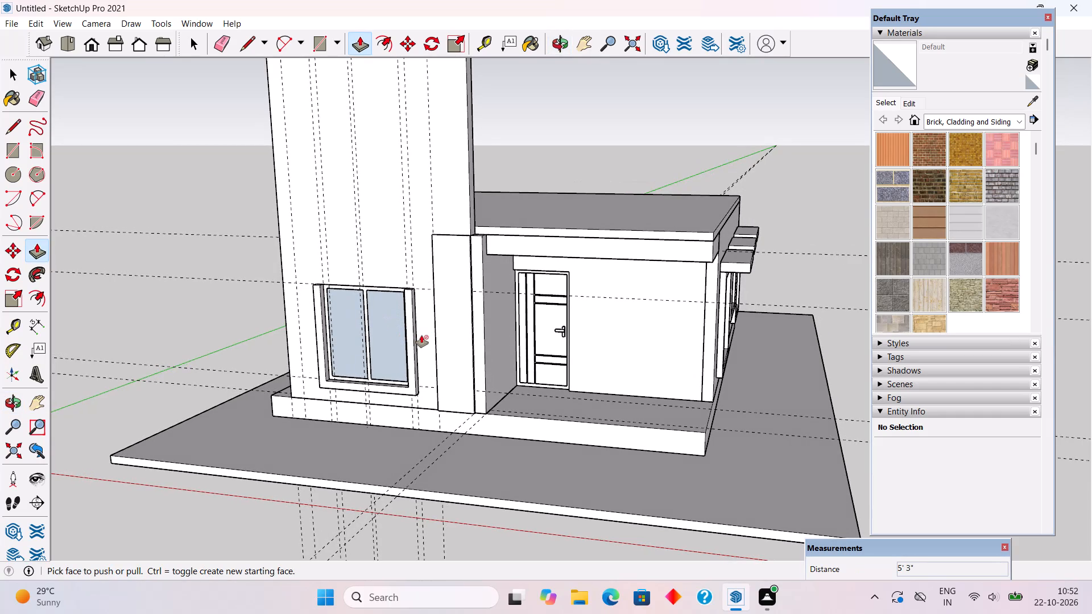
scroll(550, 237, up, 2)
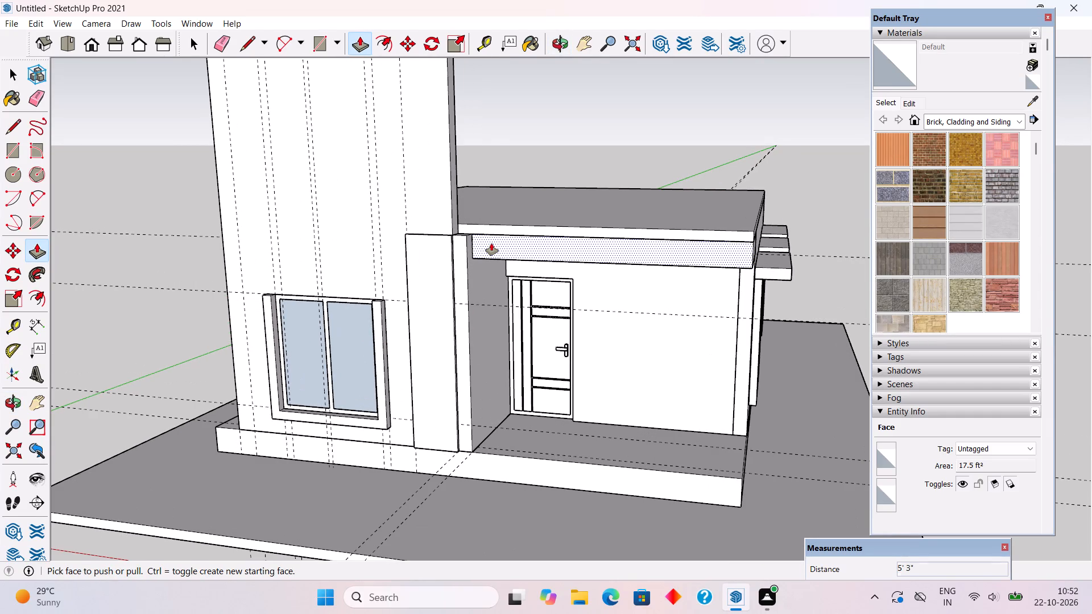
click(491, 243)
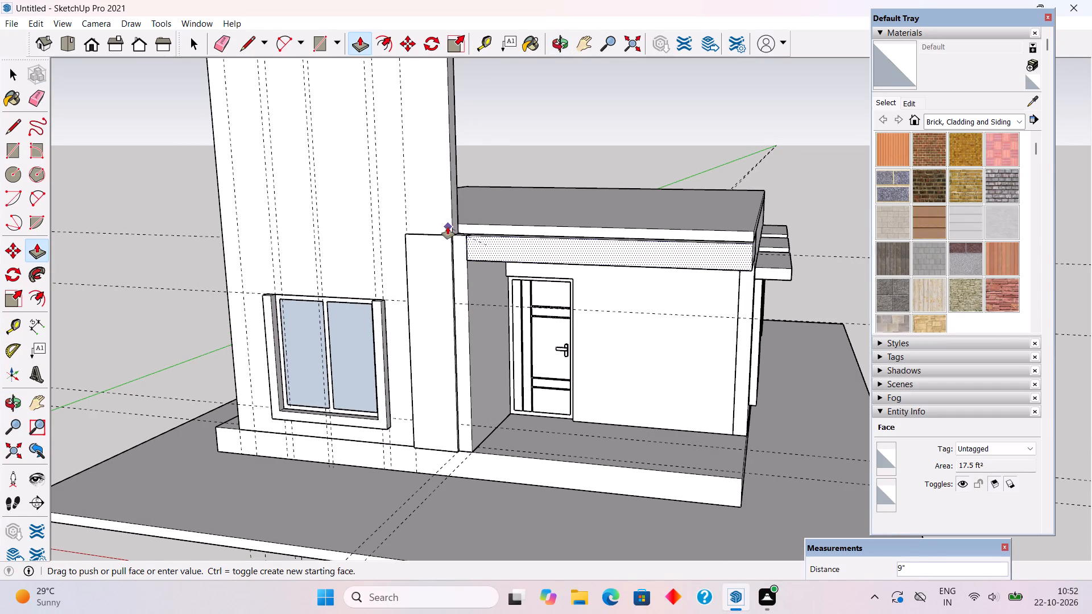
click(445, 234)
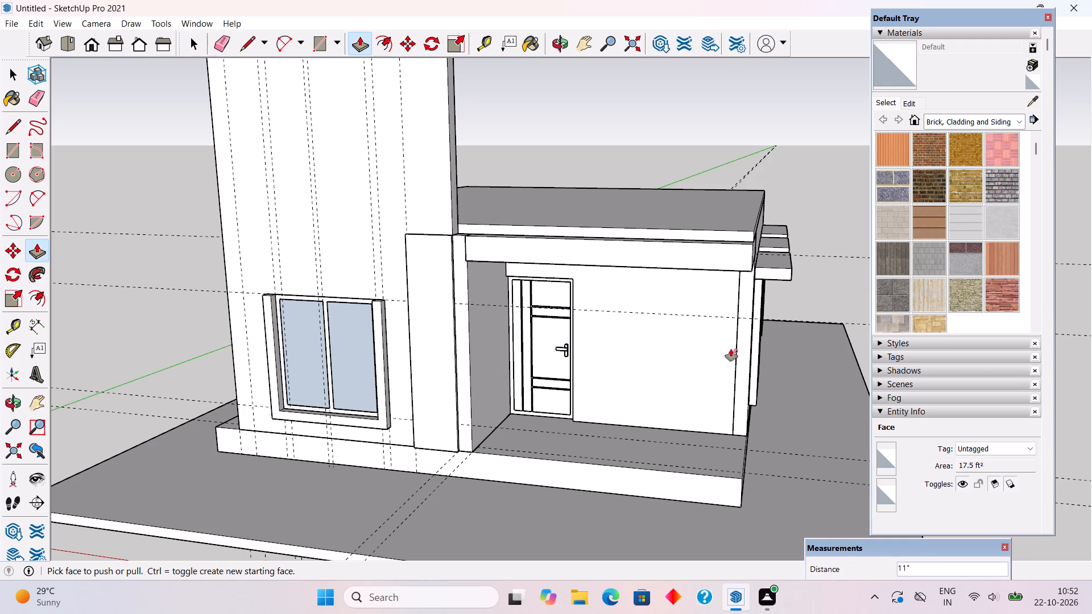
Extrude the beam's front face a further 1.5' outward to form a projecting canopy over the porch.
middle_drag(731, 349, 856, 380)
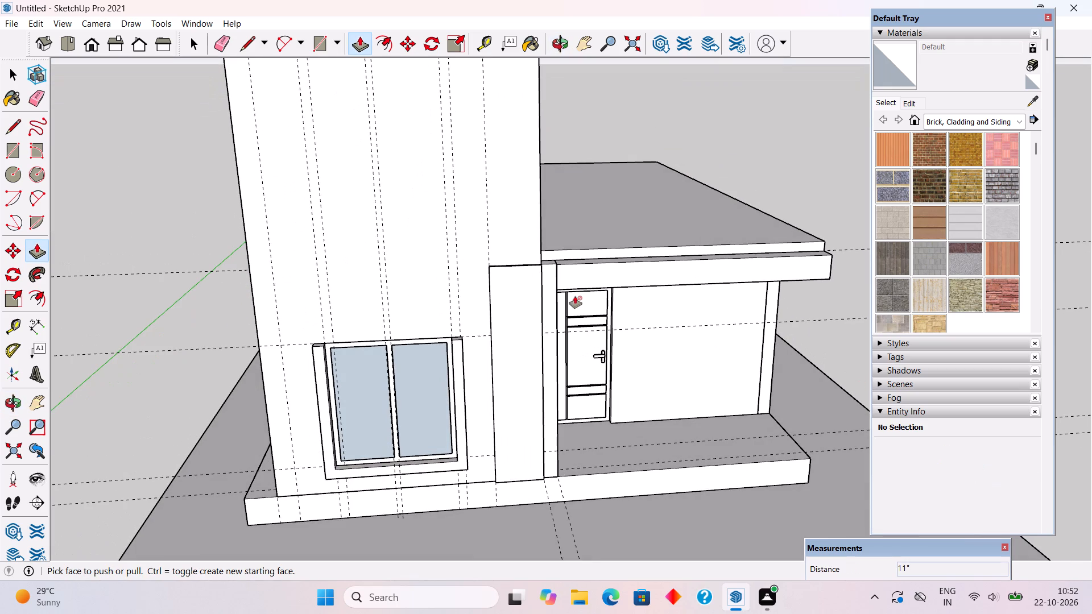
scroll(575, 296, up, 3)
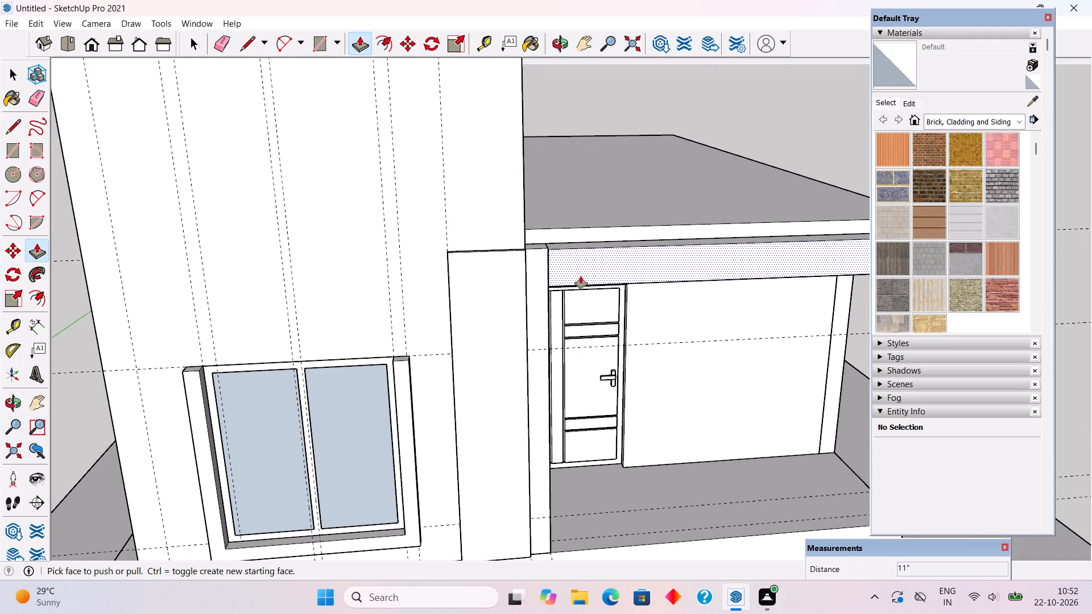
click(581, 276)
text(1.5')
key(Return)
key(space)
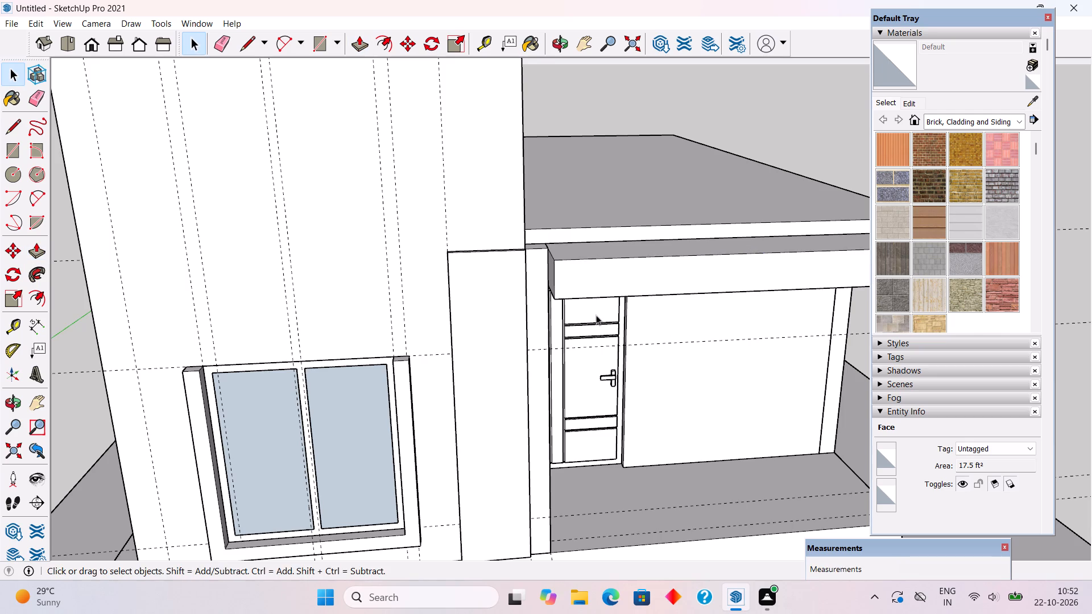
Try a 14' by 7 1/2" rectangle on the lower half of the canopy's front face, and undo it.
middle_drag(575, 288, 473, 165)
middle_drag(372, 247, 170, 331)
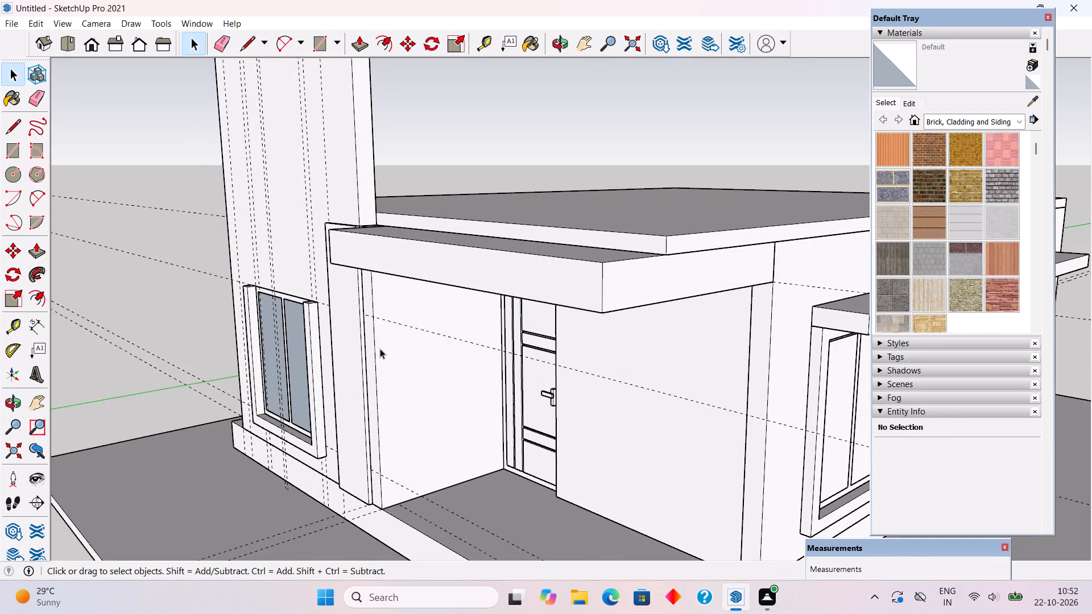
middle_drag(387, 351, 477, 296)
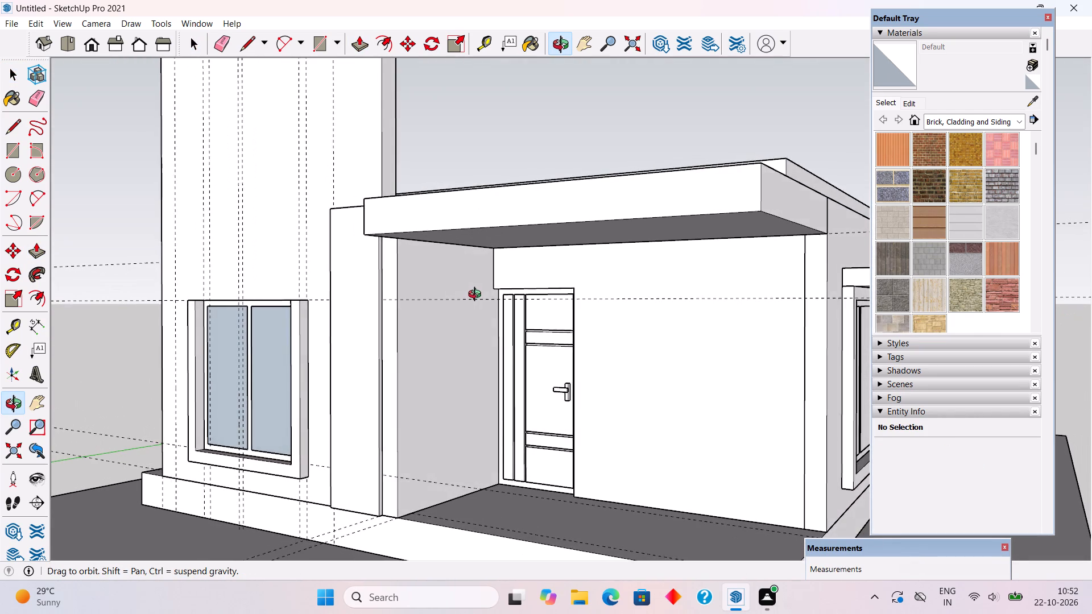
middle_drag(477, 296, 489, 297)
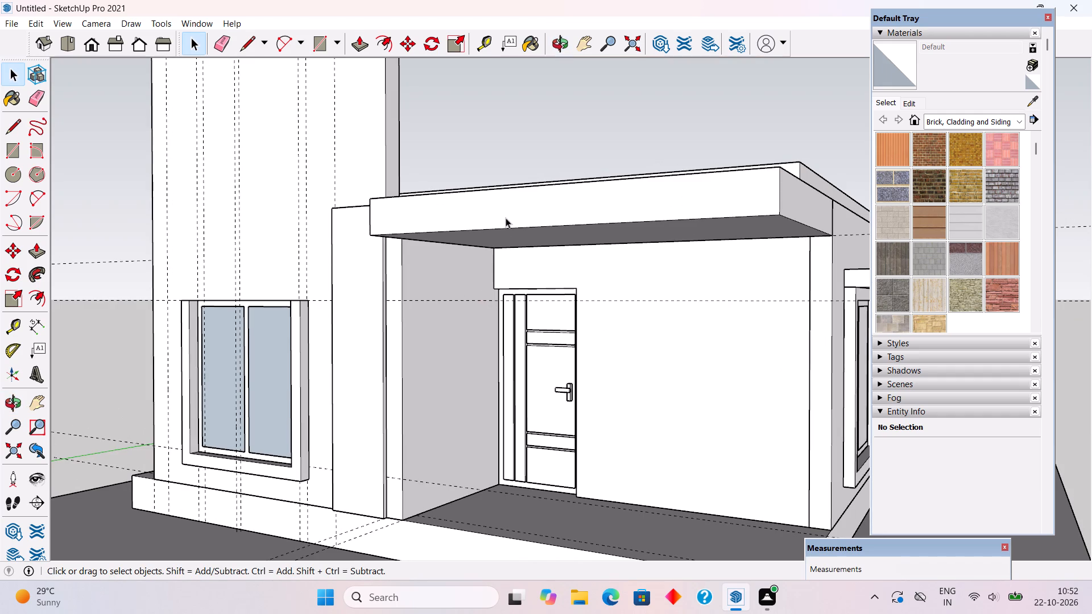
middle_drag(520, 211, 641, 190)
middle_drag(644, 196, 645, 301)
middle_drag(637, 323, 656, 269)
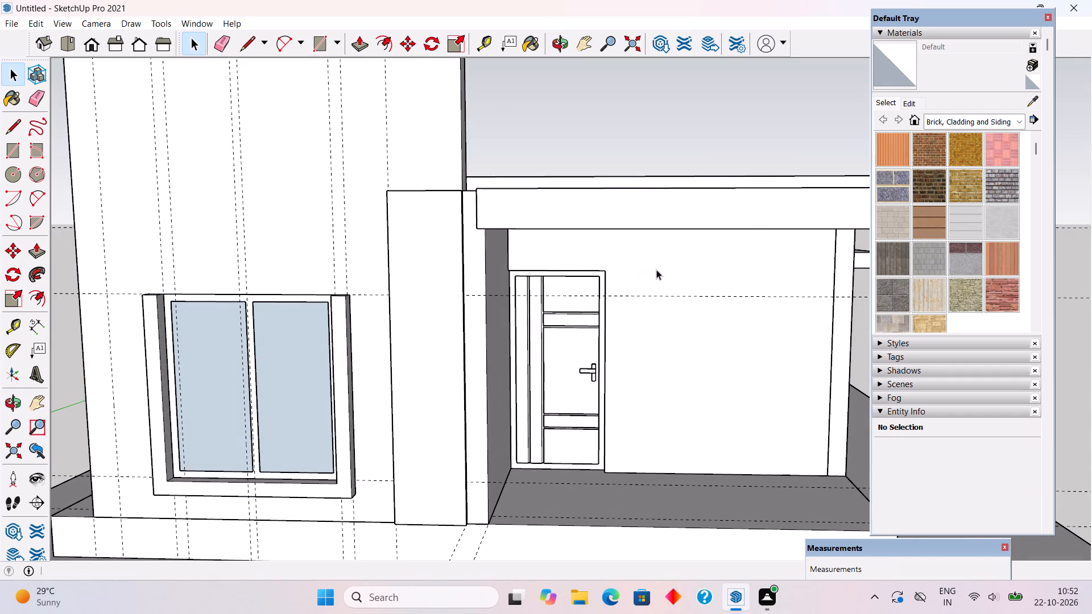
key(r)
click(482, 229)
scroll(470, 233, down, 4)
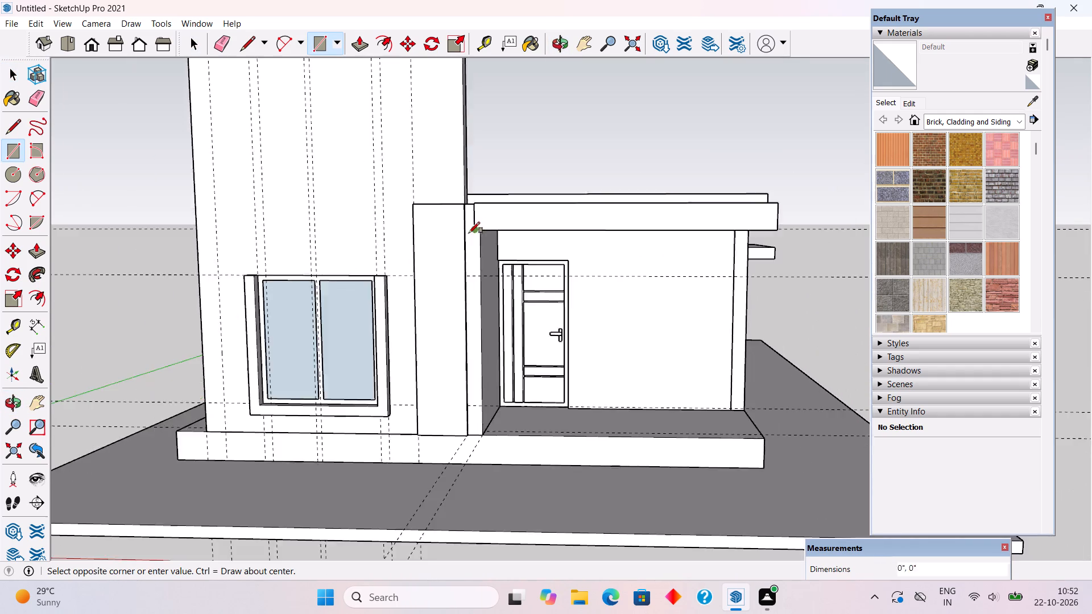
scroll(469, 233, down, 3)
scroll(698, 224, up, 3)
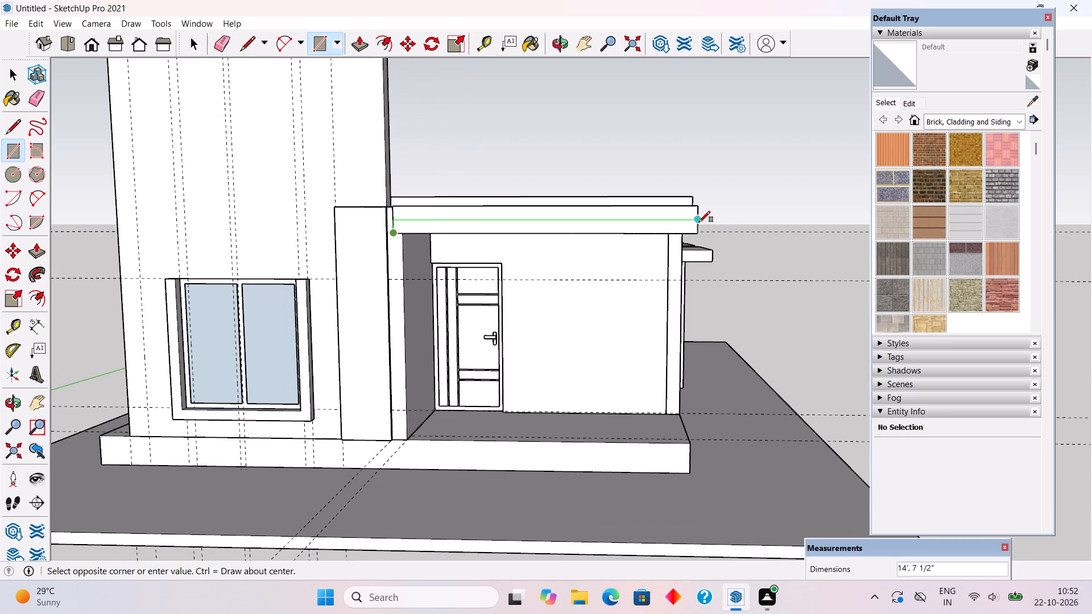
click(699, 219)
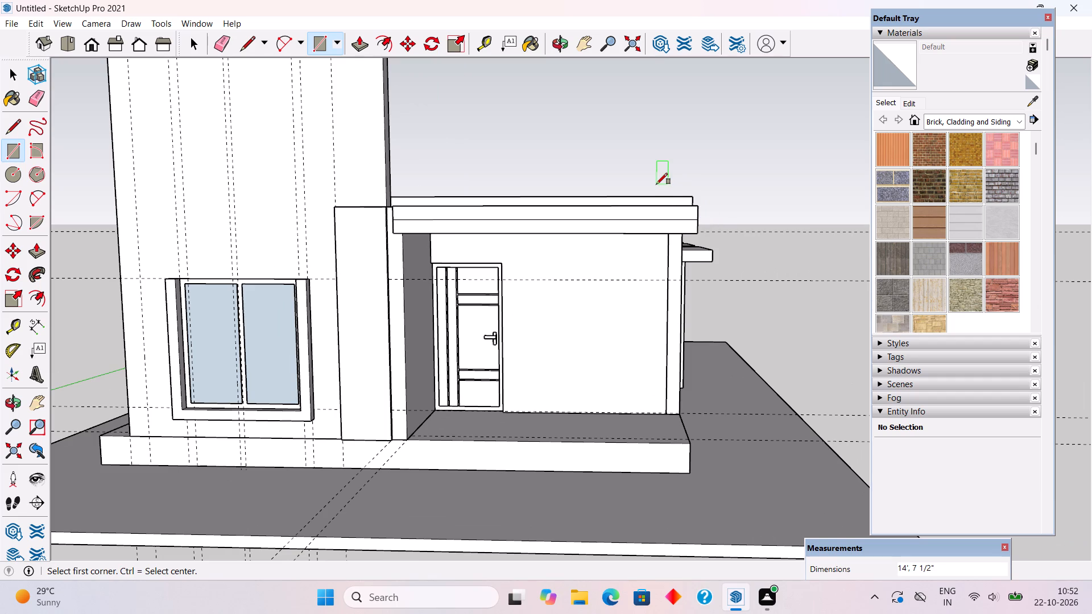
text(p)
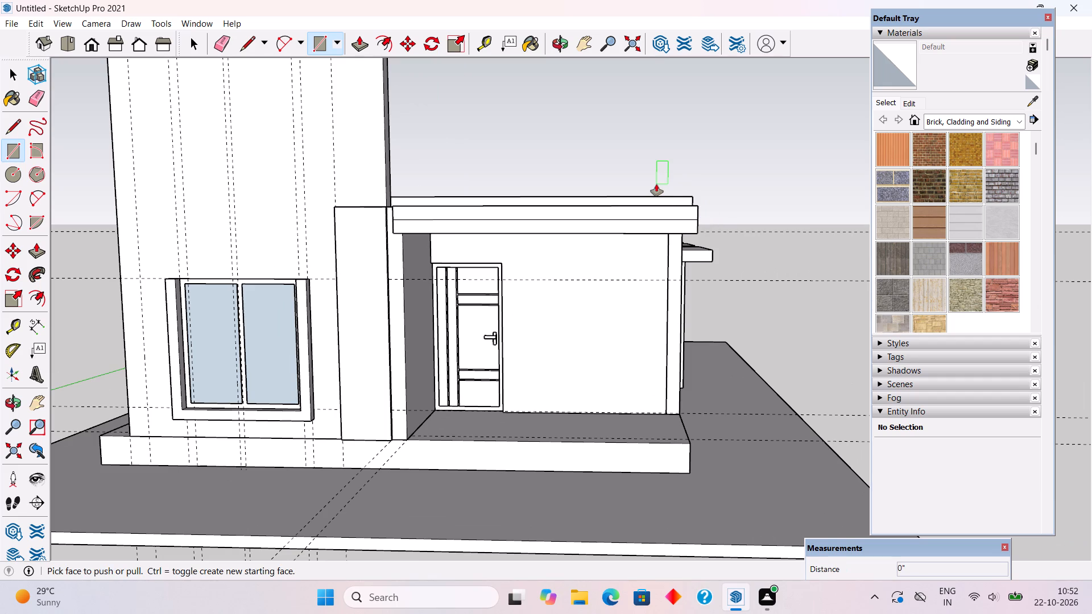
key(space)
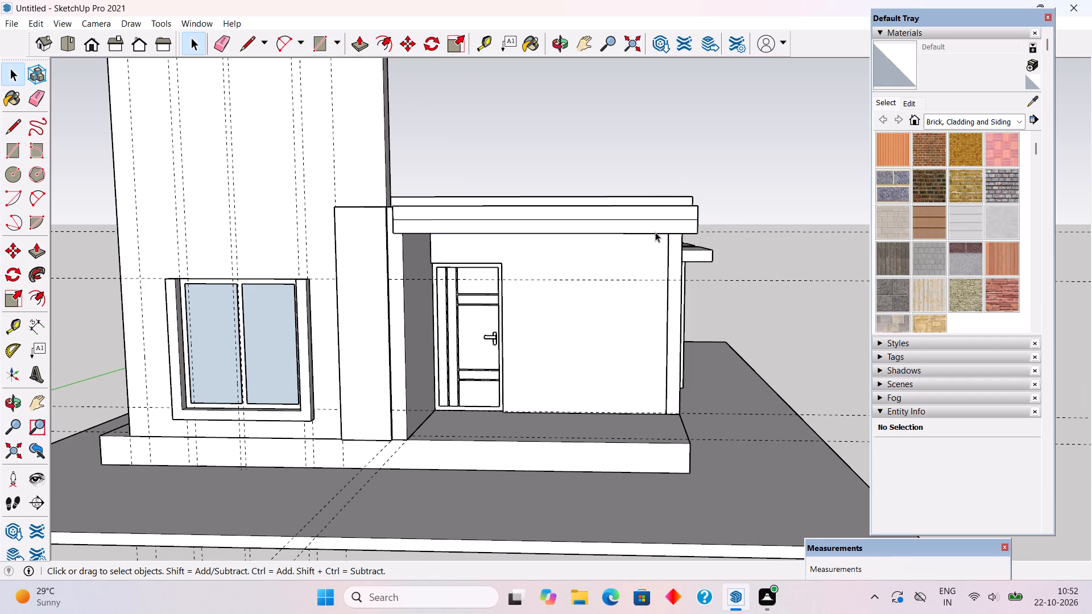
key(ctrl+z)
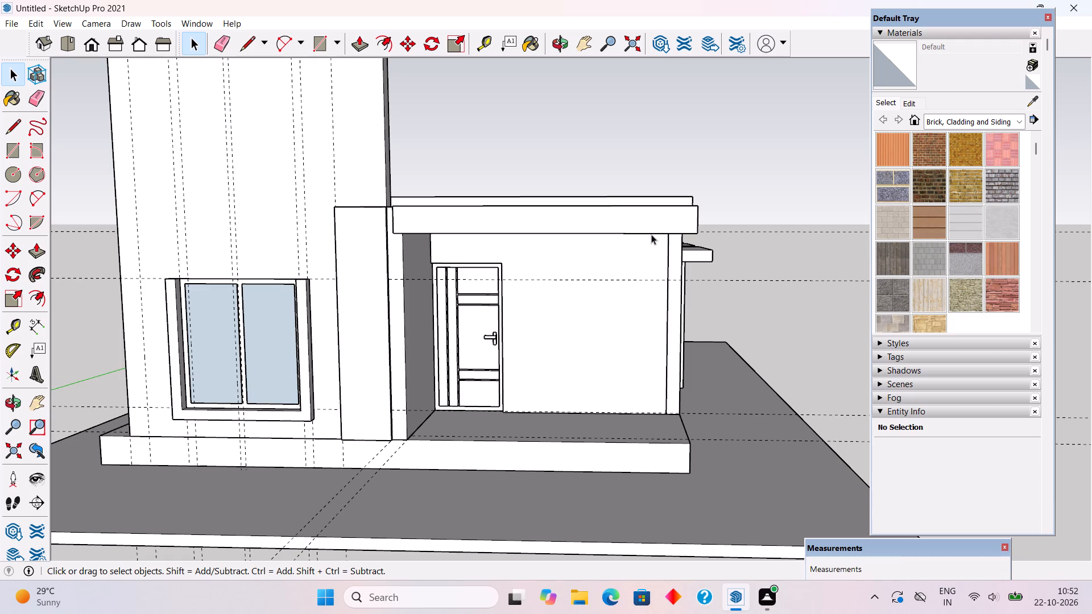
Select the whole projecting canopy over the porch and make it a group.
key(space)
middle_drag(636, 225, 532, 263)
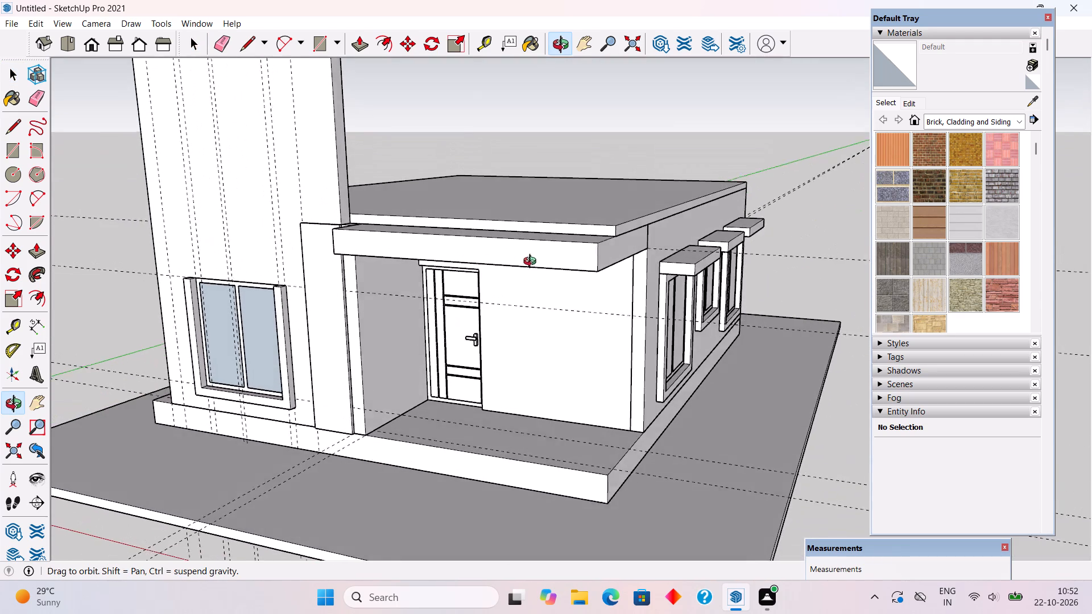
middle_drag(532, 263, 533, 264)
triple_click(533, 264)
right_click(533, 264)
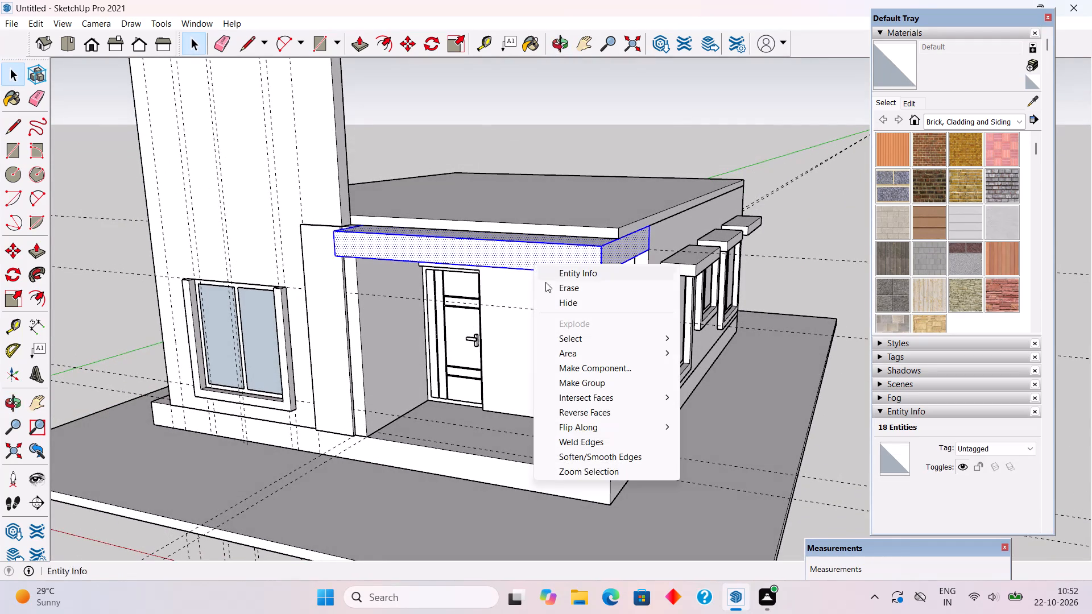
click(623, 381)
scroll(623, 381, down, 6)
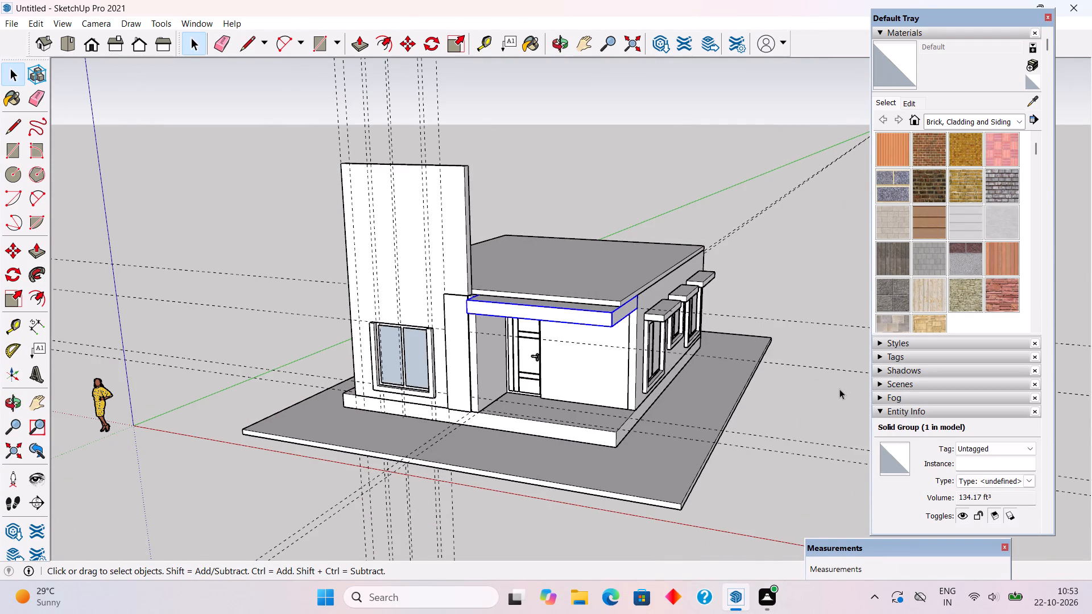
click(839, 389)
Place a guide on the canopy's underside, parallel to its front edge and 6" in from it.
middle_drag(606, 341, 752, 340)
scroll(617, 308, up, 2)
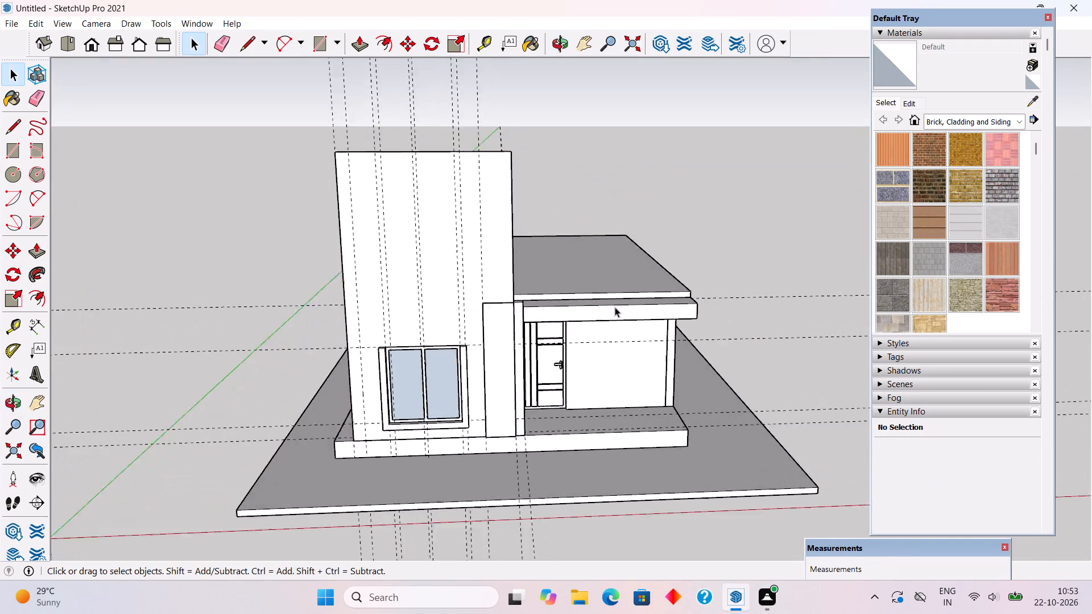
scroll(615, 307, up, 3)
middle_drag(609, 309, 581, 210)
scroll(476, 238, up, 2)
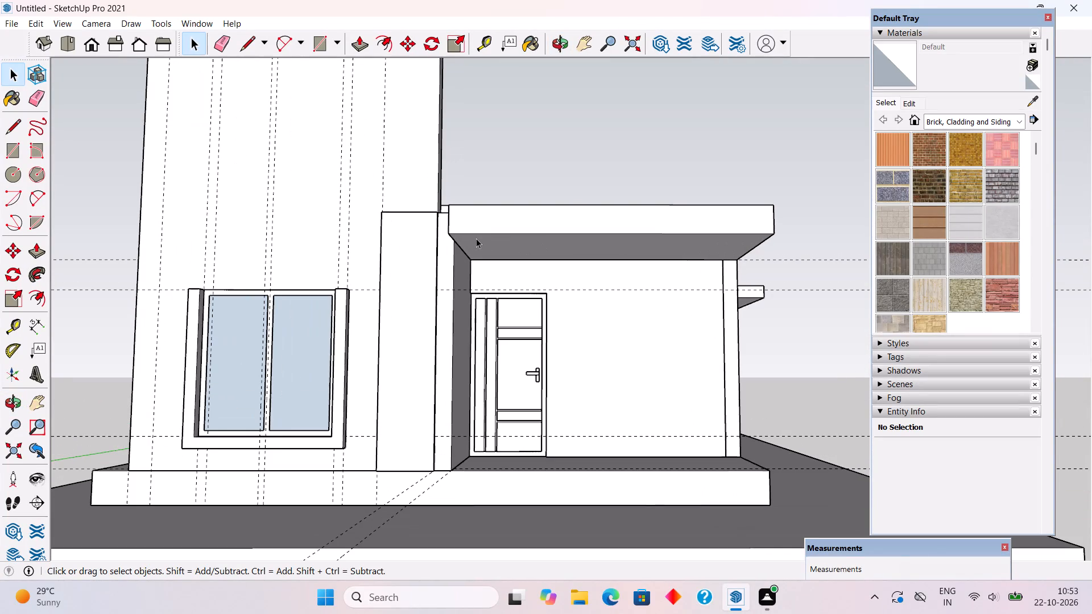
middle_drag(565, 229, 514, 160)
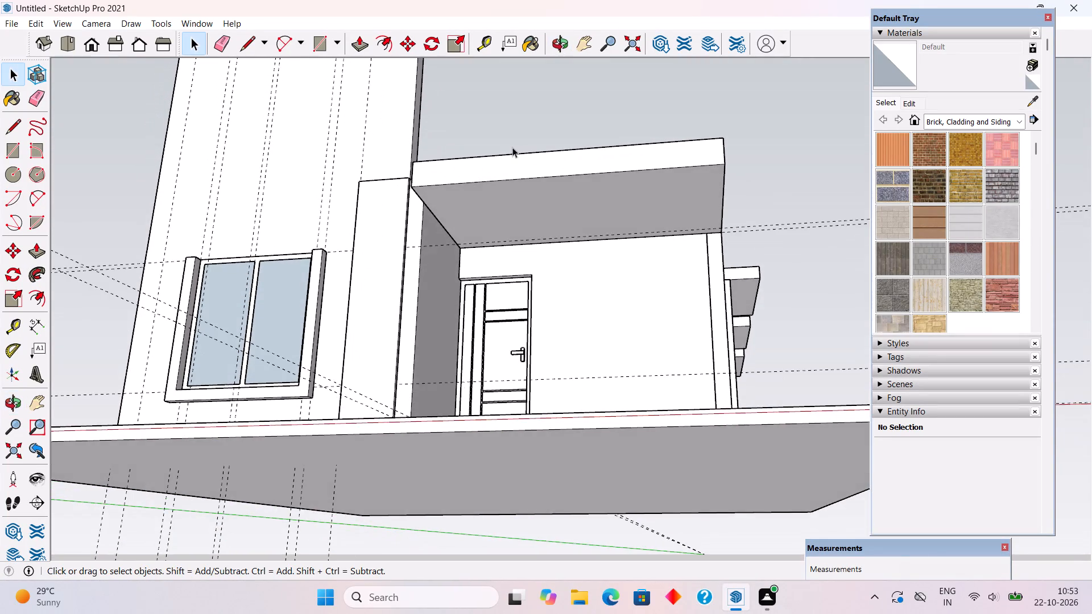
scroll(516, 144, up, 8)
scroll(543, 198, up, 3)
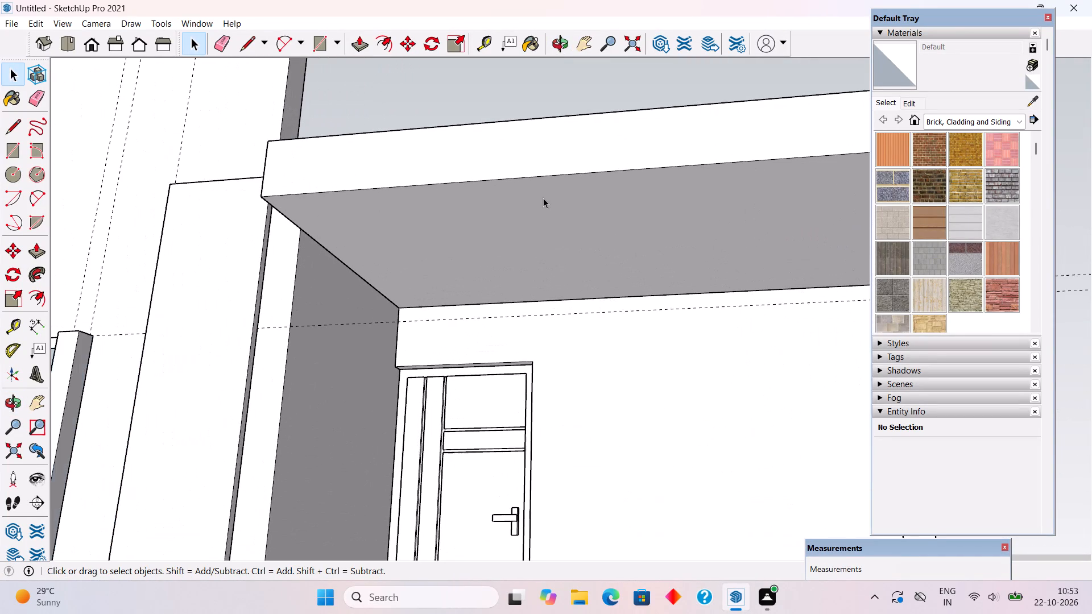
middle_drag(536, 192, 510, 130)
scroll(512, 131, down, 7)
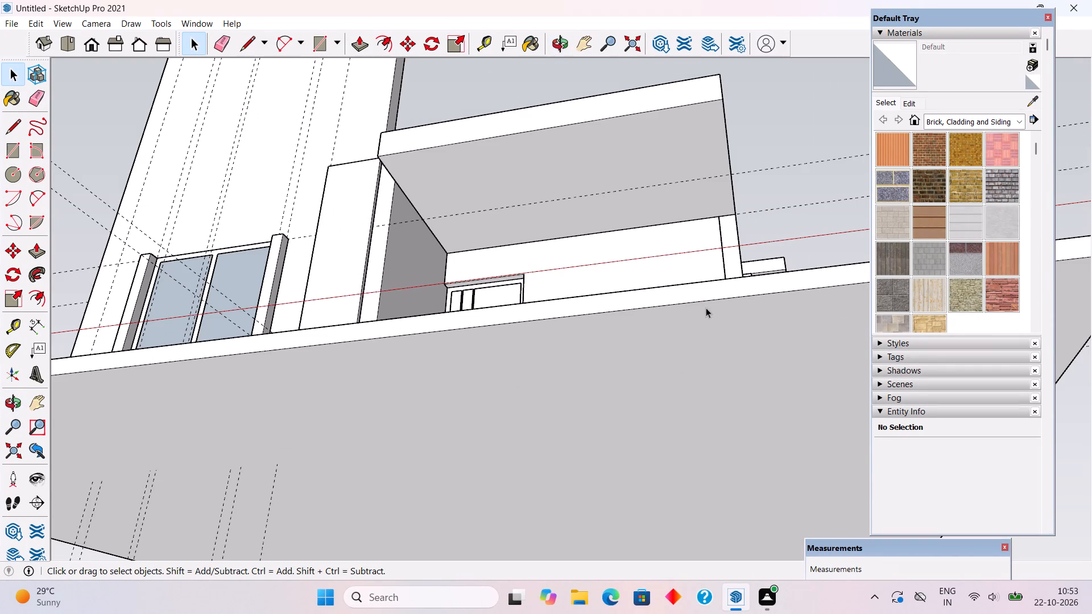
middle_drag(708, 293, 710, 261)
scroll(664, 71, up, 10)
scroll(716, 86, up, 1)
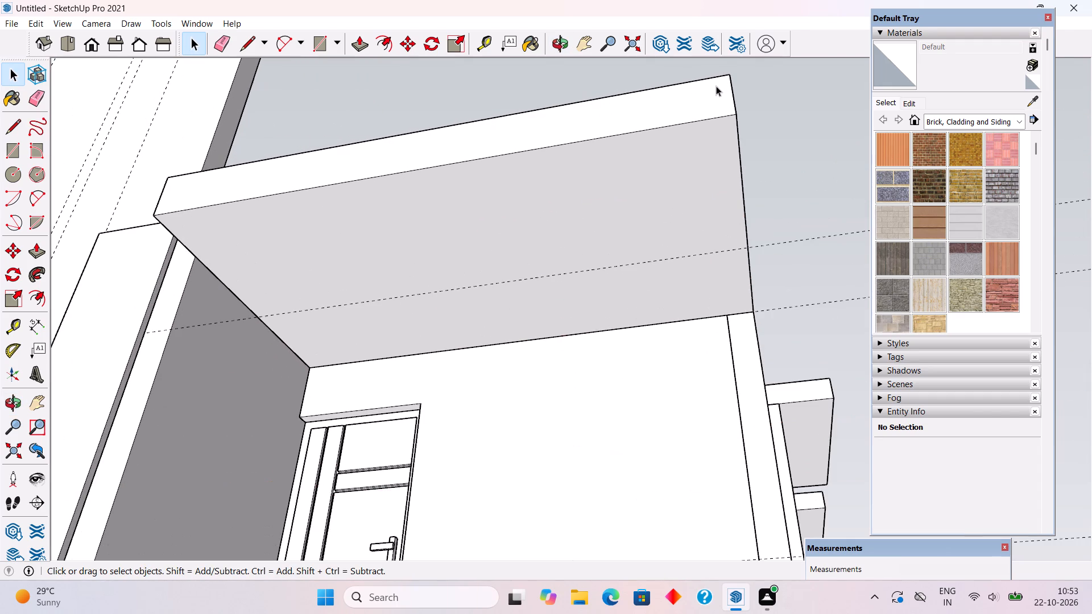
key(t)
click(614, 136)
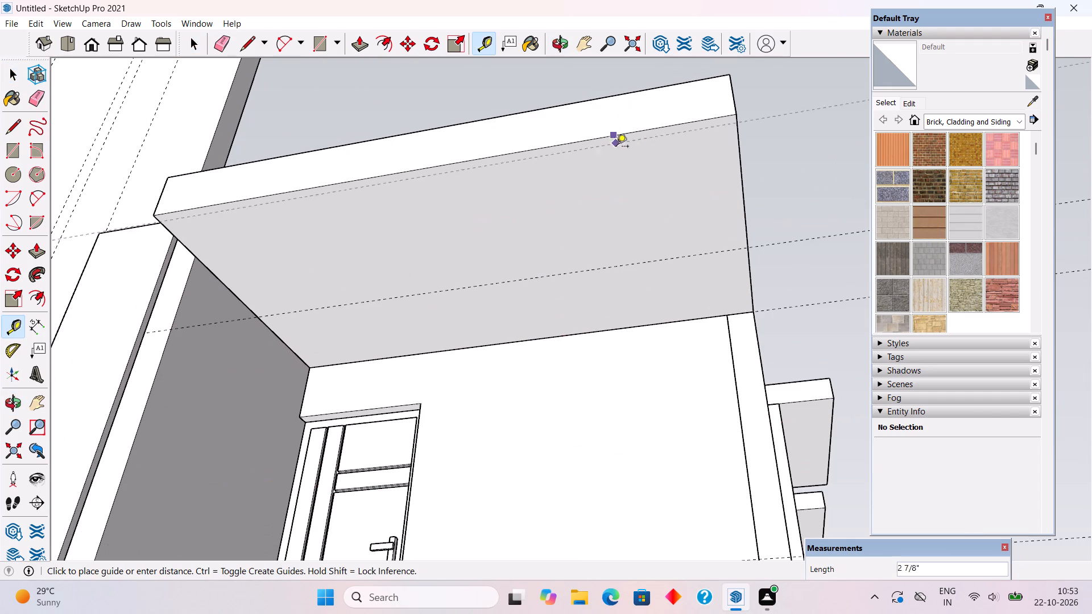
text(6")
key(Return)
Draw a 14' by 6" strip along the front edge of the canopy's underside and extrude it 6" downward as a lip.
key(r)
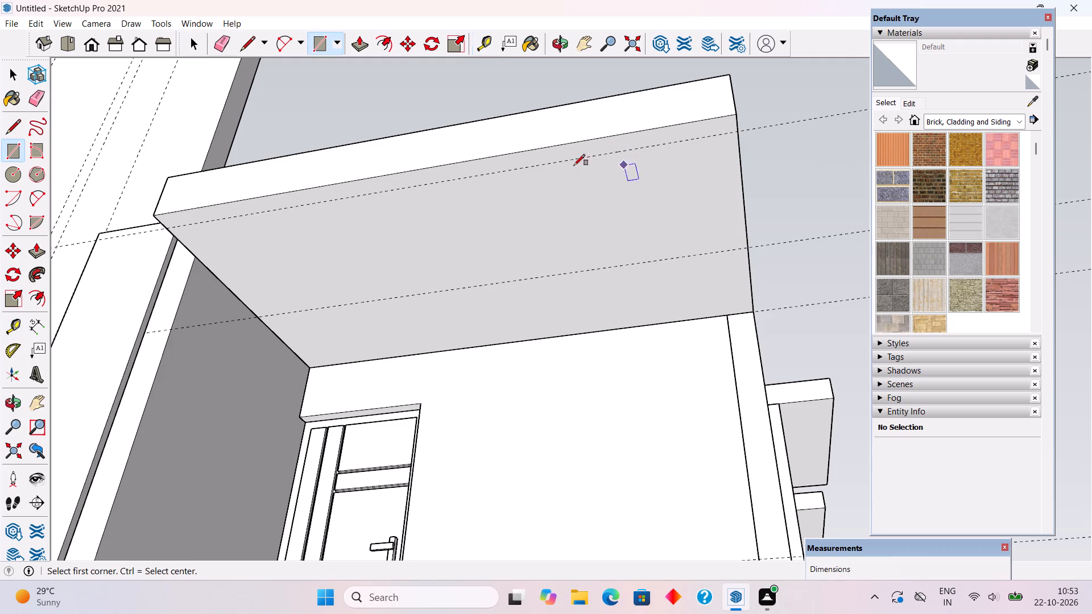
click(159, 213)
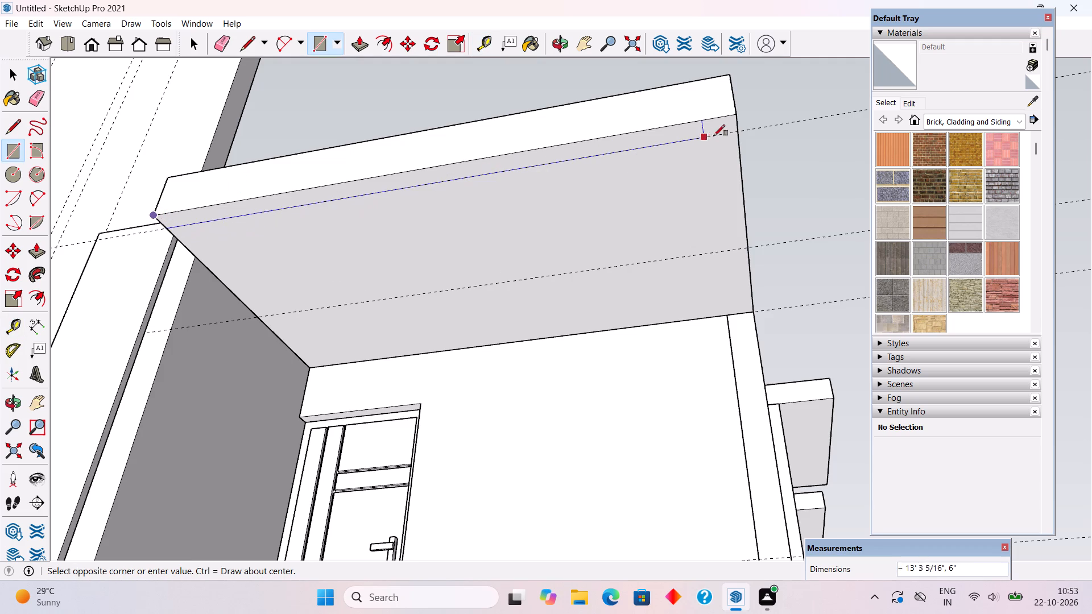
click(736, 131)
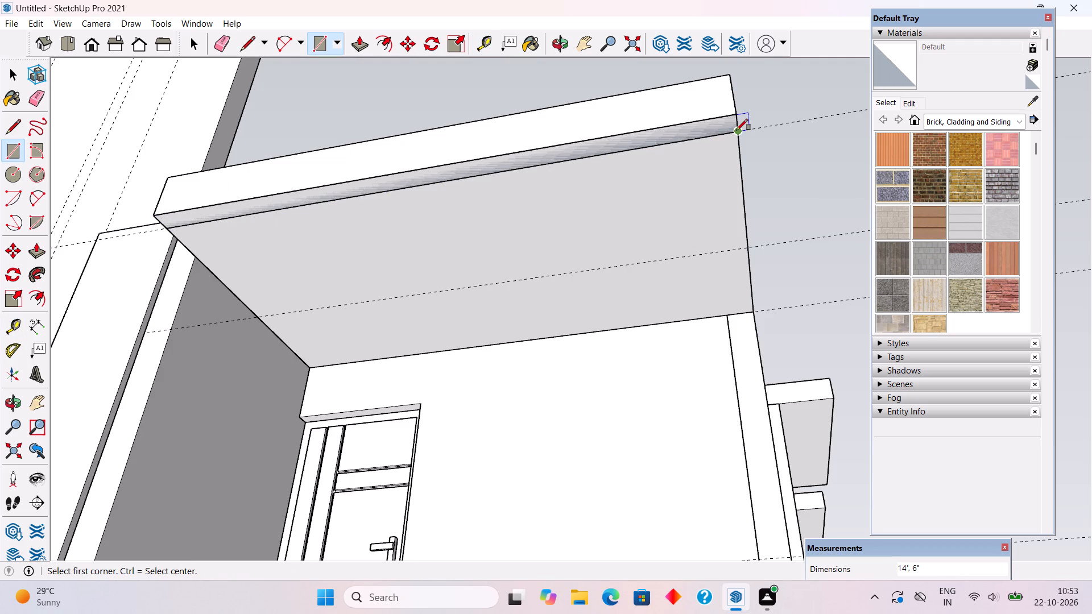
key(p)
click(710, 132)
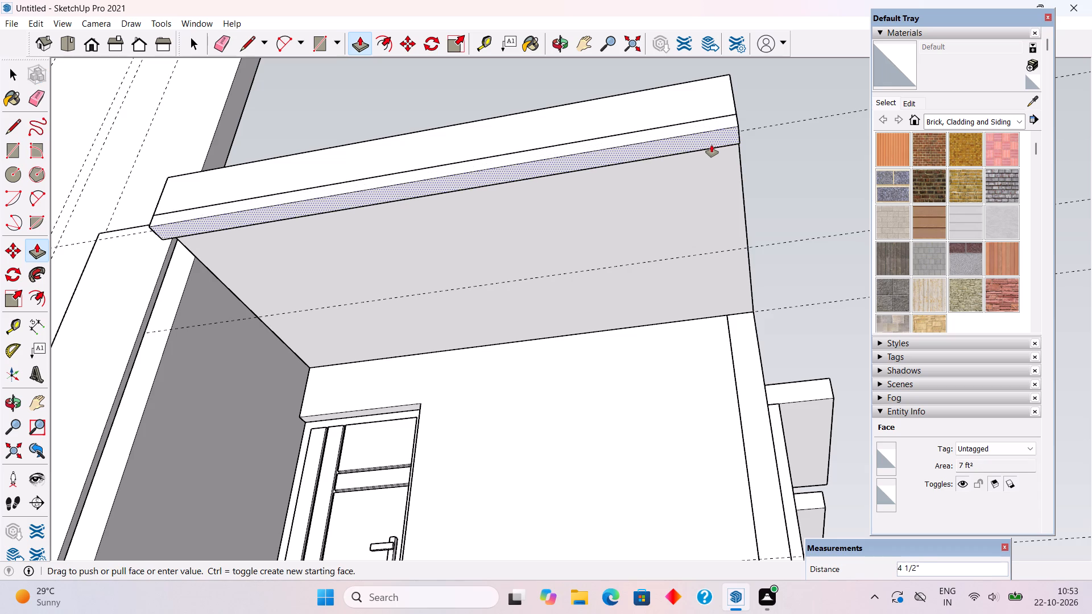
text(6")
key(Return)
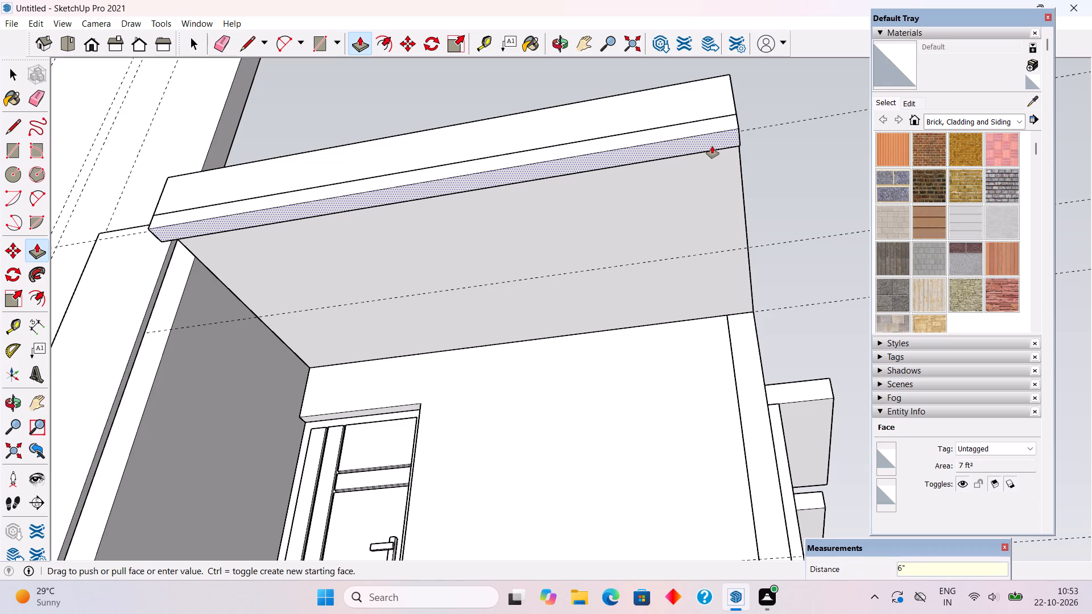
middle_drag(712, 149, 233, 251)
key(space)
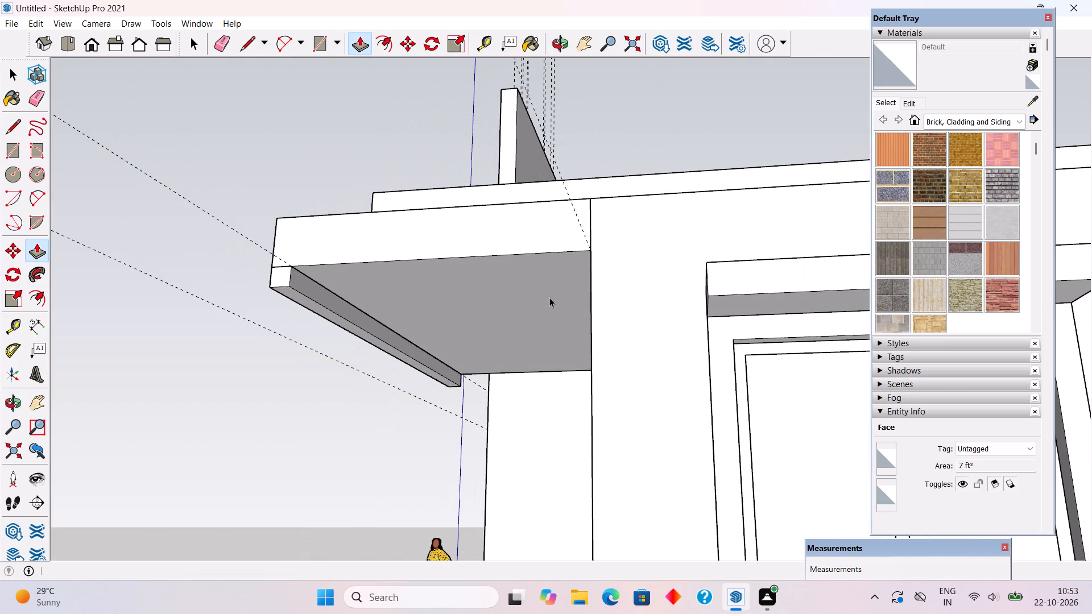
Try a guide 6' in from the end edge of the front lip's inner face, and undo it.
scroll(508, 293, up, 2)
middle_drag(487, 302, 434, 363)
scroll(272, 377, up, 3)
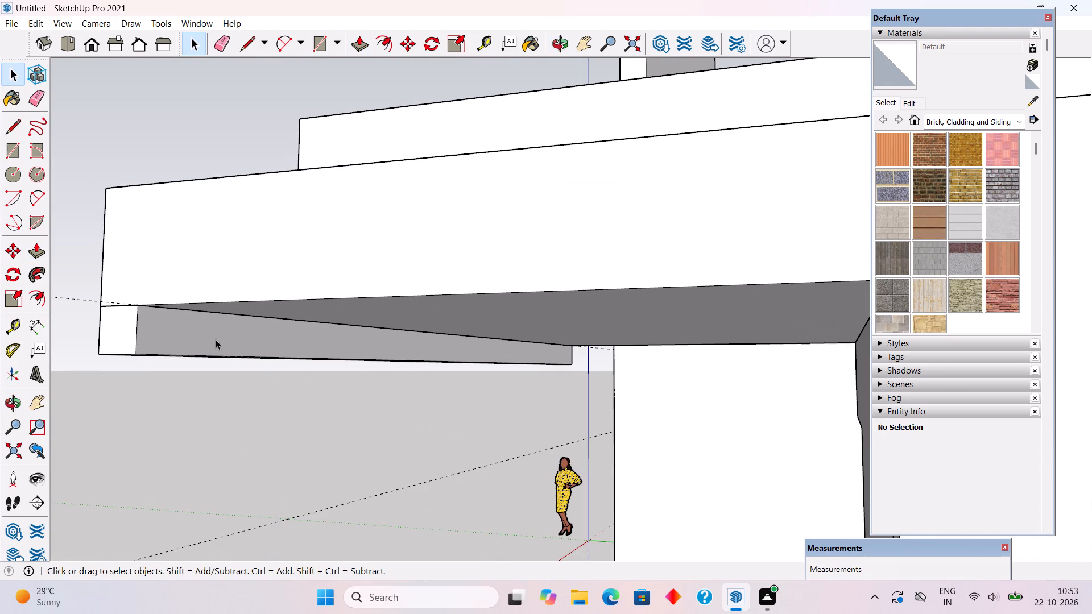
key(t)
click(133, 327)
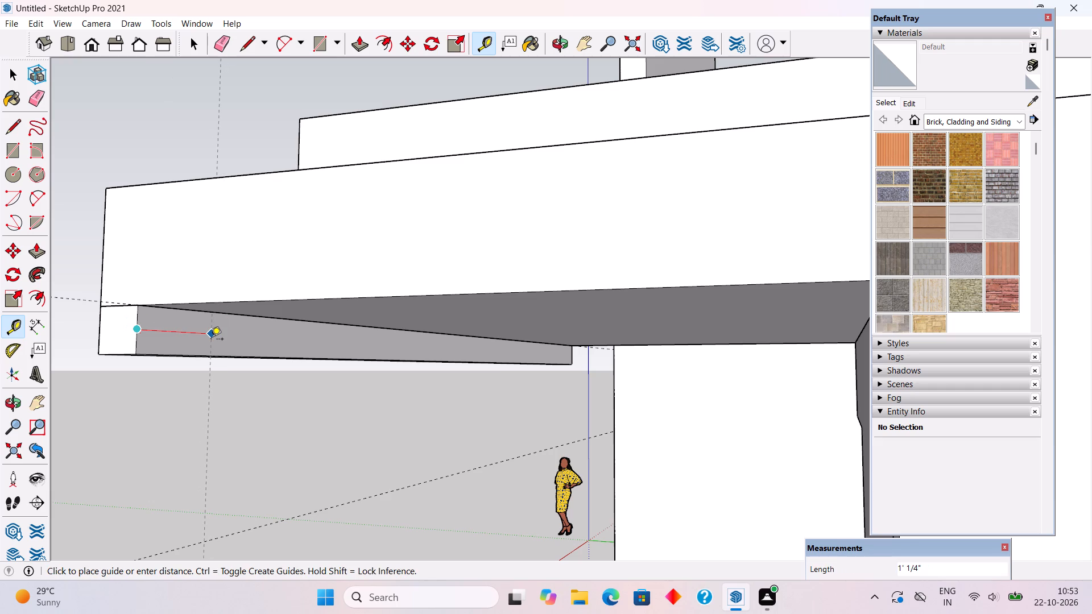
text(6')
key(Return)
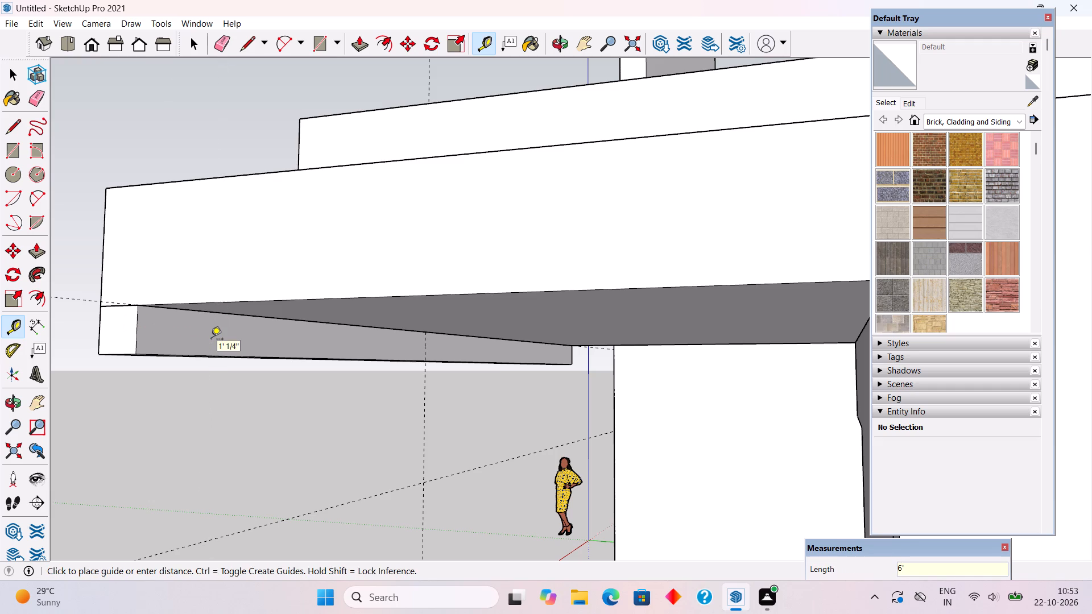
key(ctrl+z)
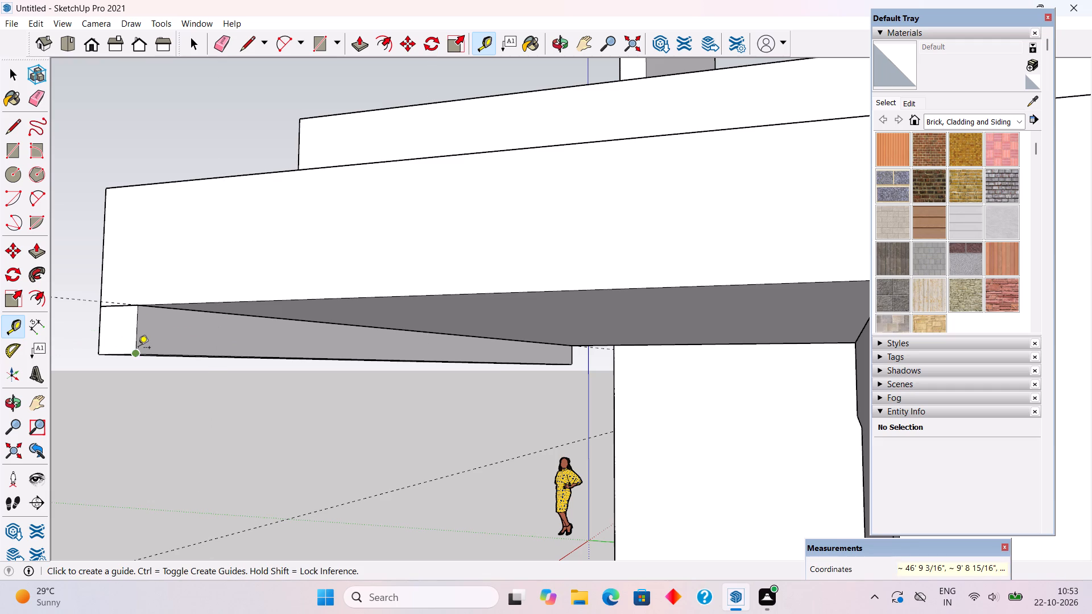
Place a guide 6" in from the end of the front lip's inner face and draw a line along it across the face.
click(136, 342)
key(6)
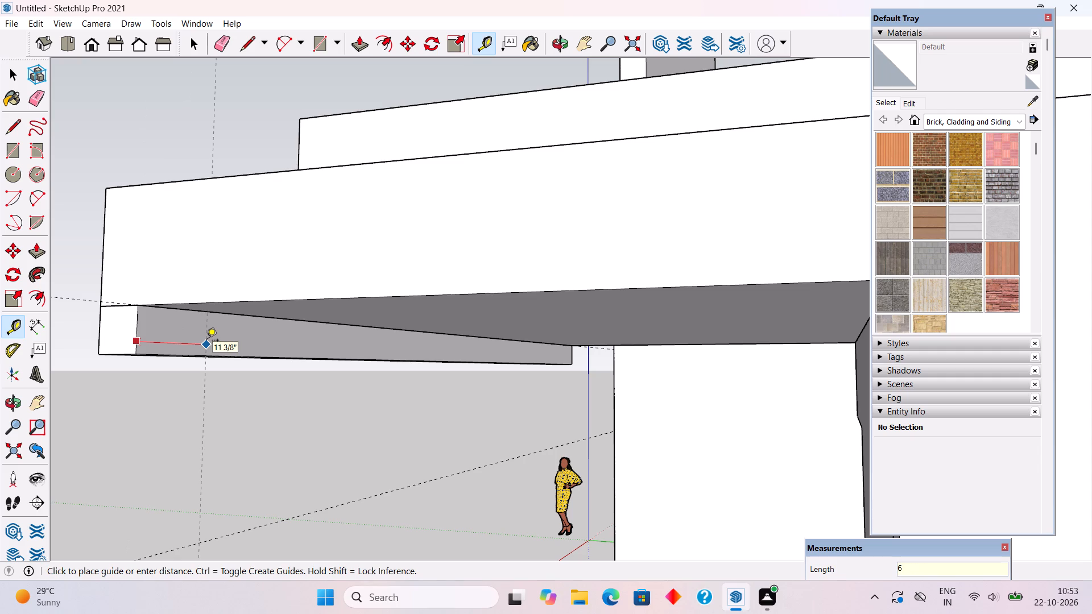
key(shift+quotedbl)
key(Return)
key(l)
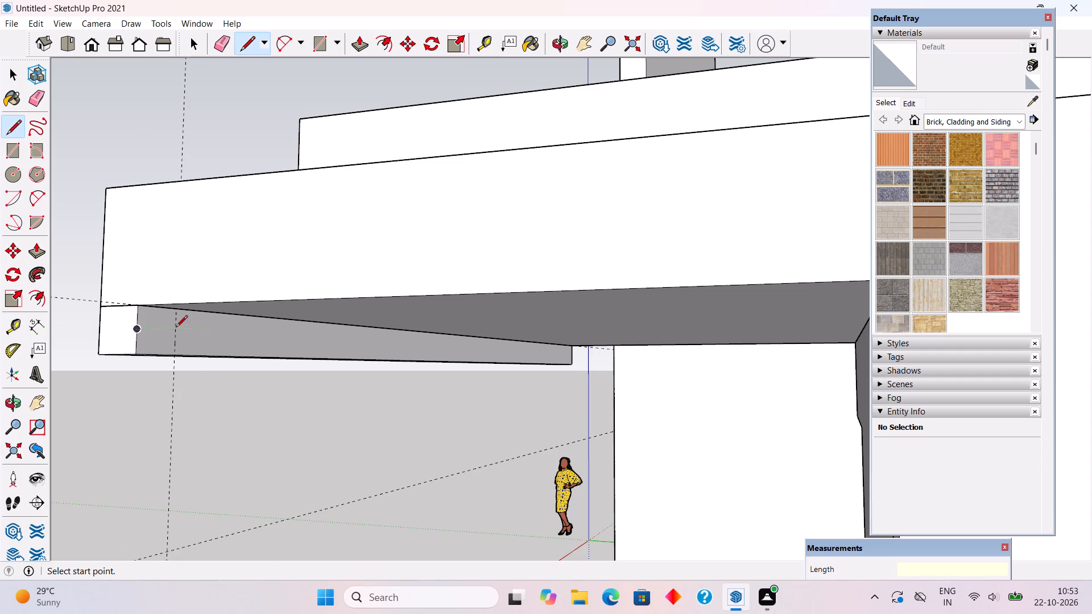
click(177, 309)
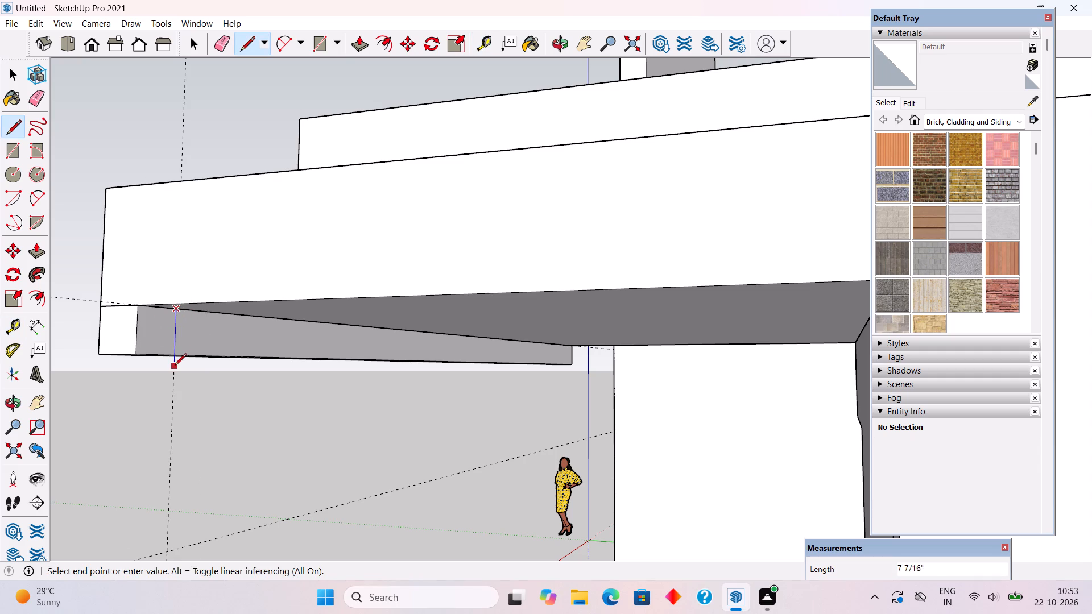
click(175, 355)
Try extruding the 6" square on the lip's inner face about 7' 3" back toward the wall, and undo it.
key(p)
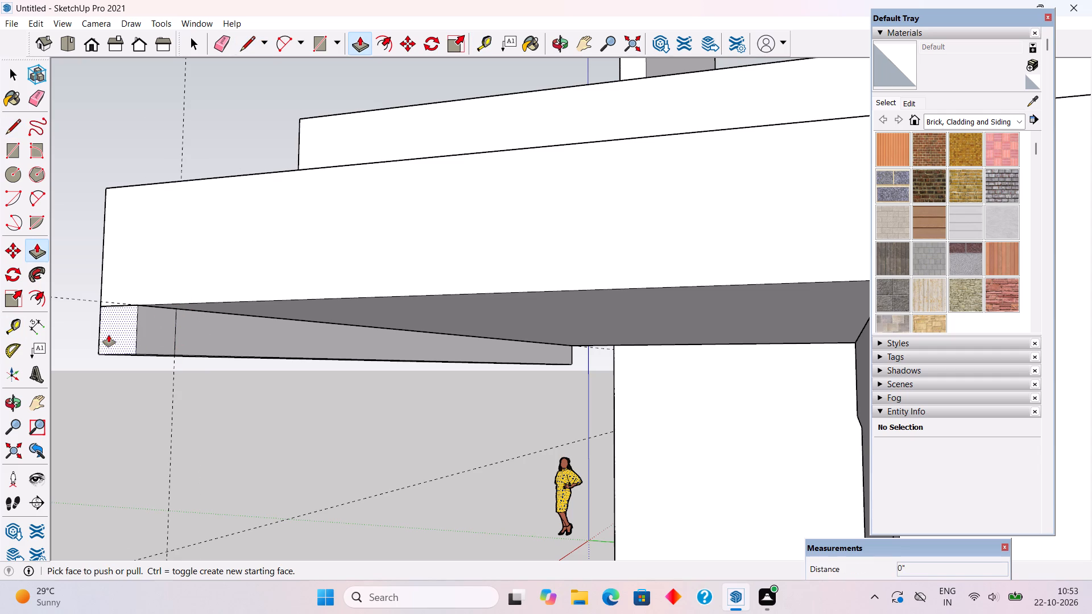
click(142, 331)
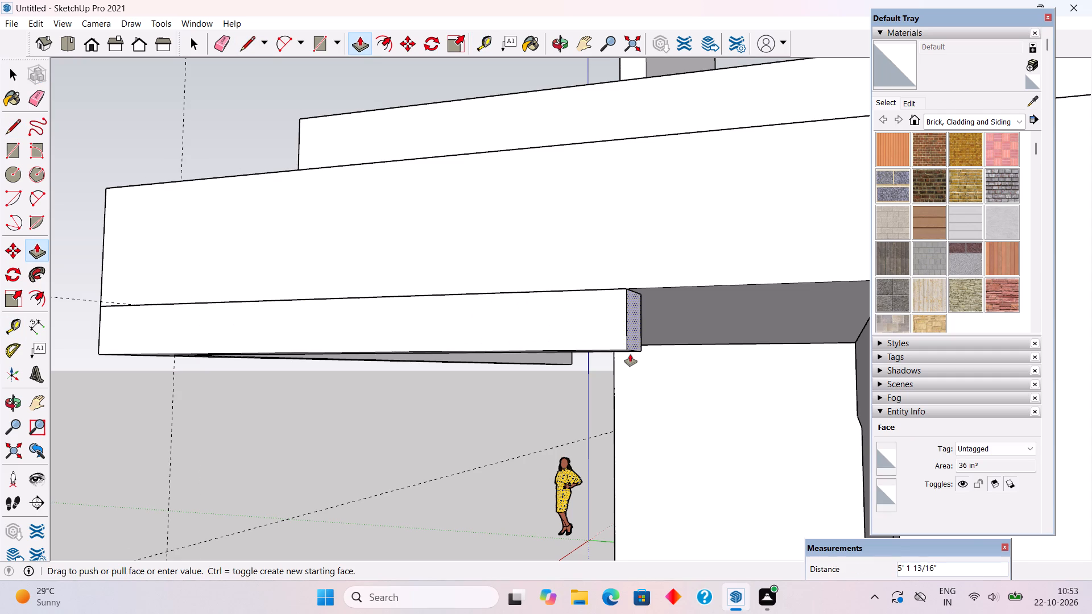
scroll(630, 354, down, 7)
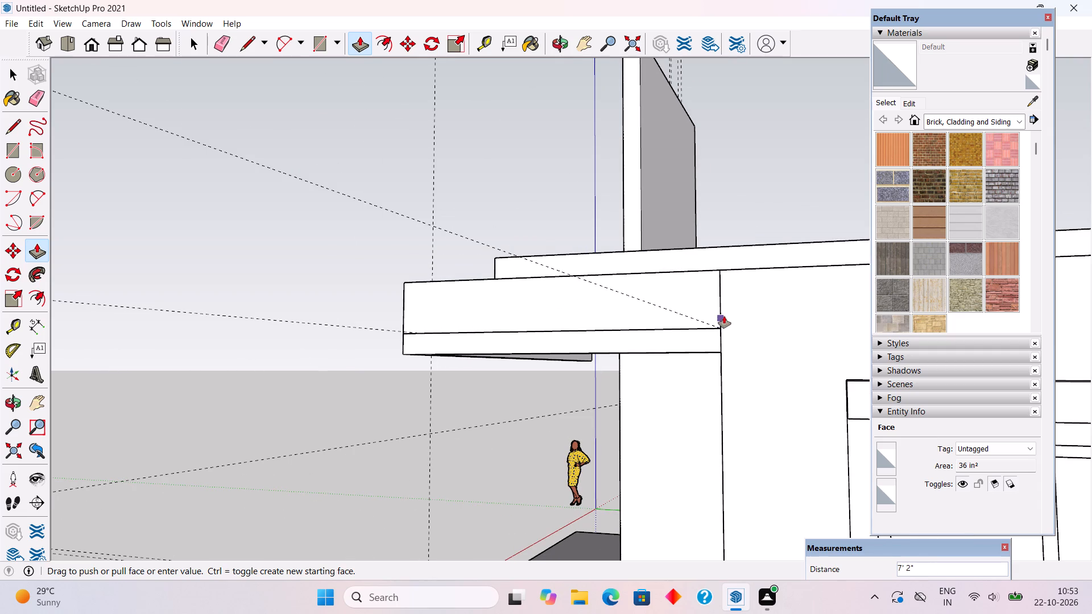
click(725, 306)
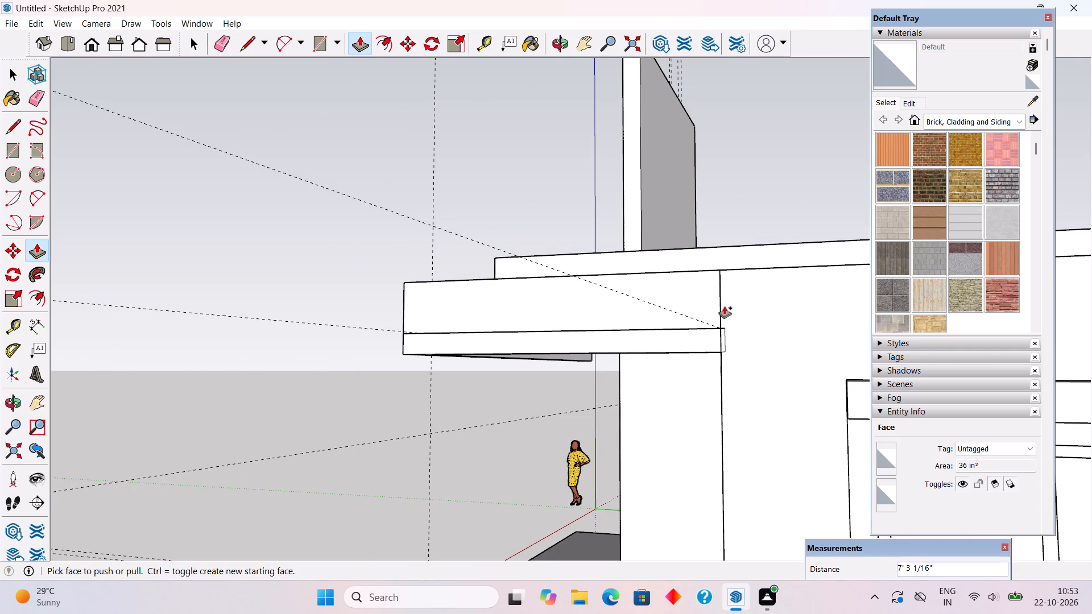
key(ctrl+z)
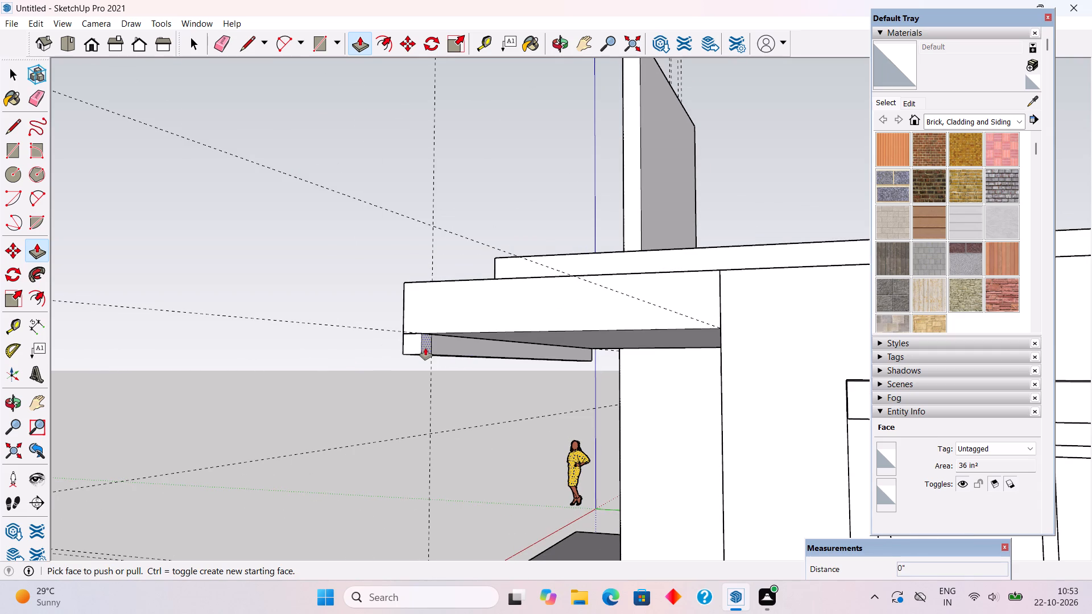
Extrude the 6" square on the lip's inner face back 7' 2" along the canopy's side, flush with the canopy's rear edge.
click(425, 348)
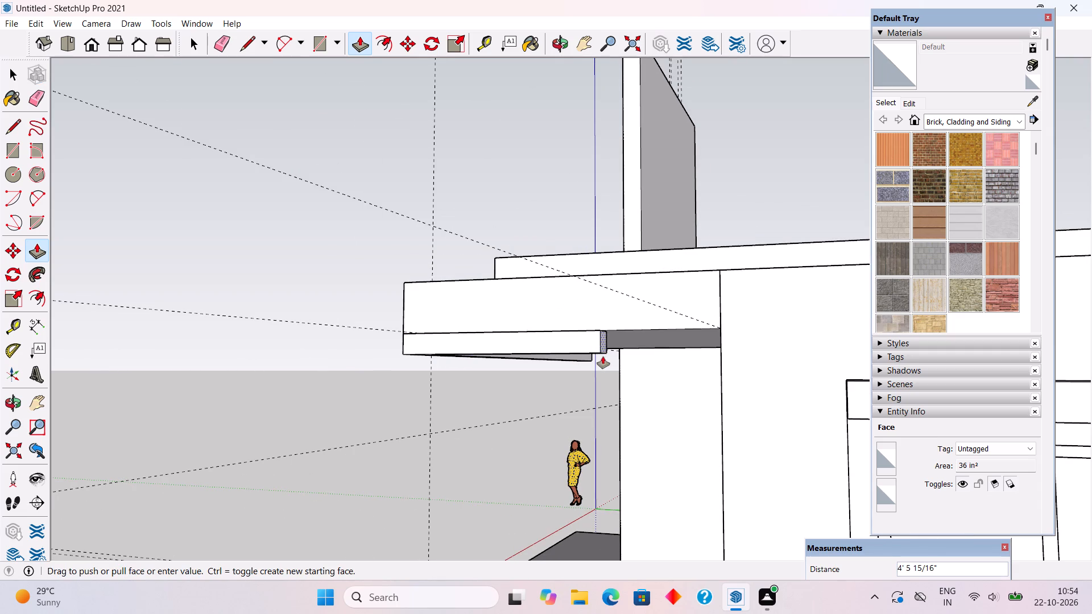
click(719, 333)
key(space)
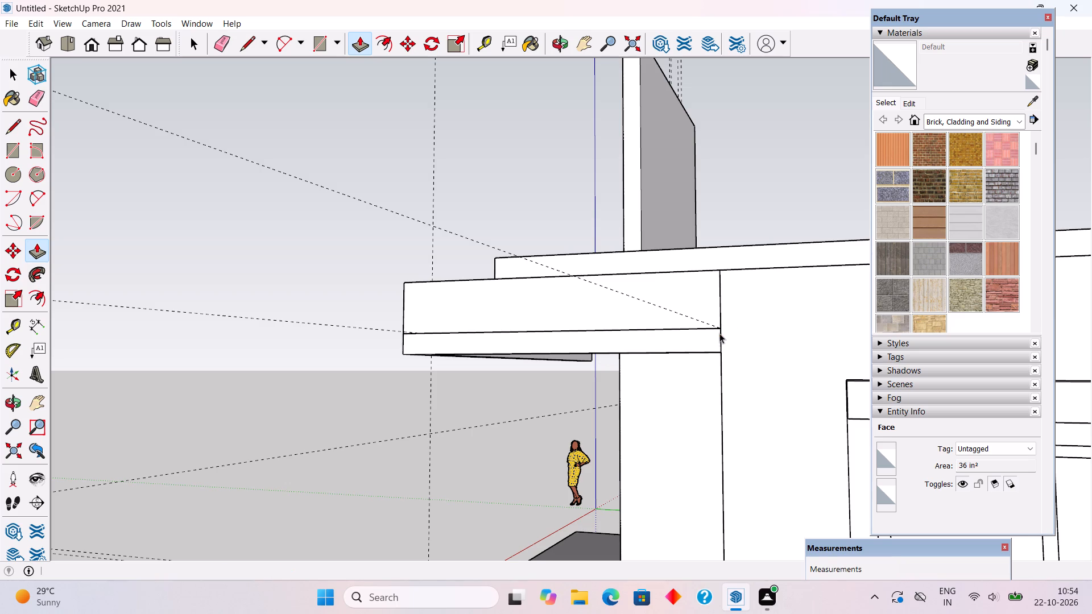
Inside the roof slab group, draw a 6" vertical line on the slab's front face where it meets the feature wall.
scroll(717, 333, down, 5)
middle_drag(535, 345, 936, 362)
middle_drag(559, 323, 726, 413)
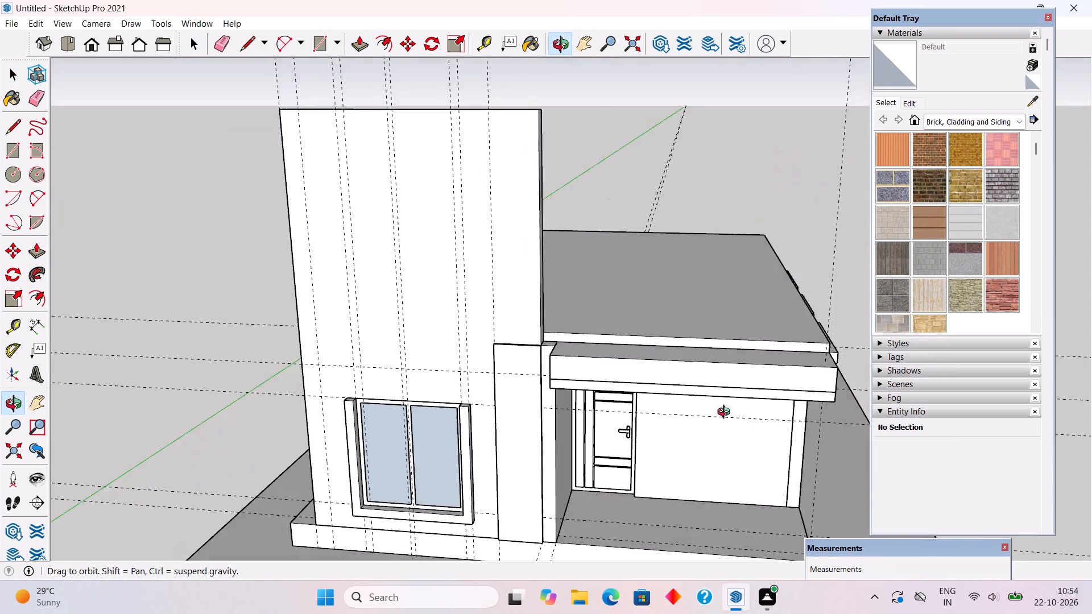
middle_drag(726, 413, 752, 425)
scroll(653, 305, up, 3)
triple_click(654, 305)
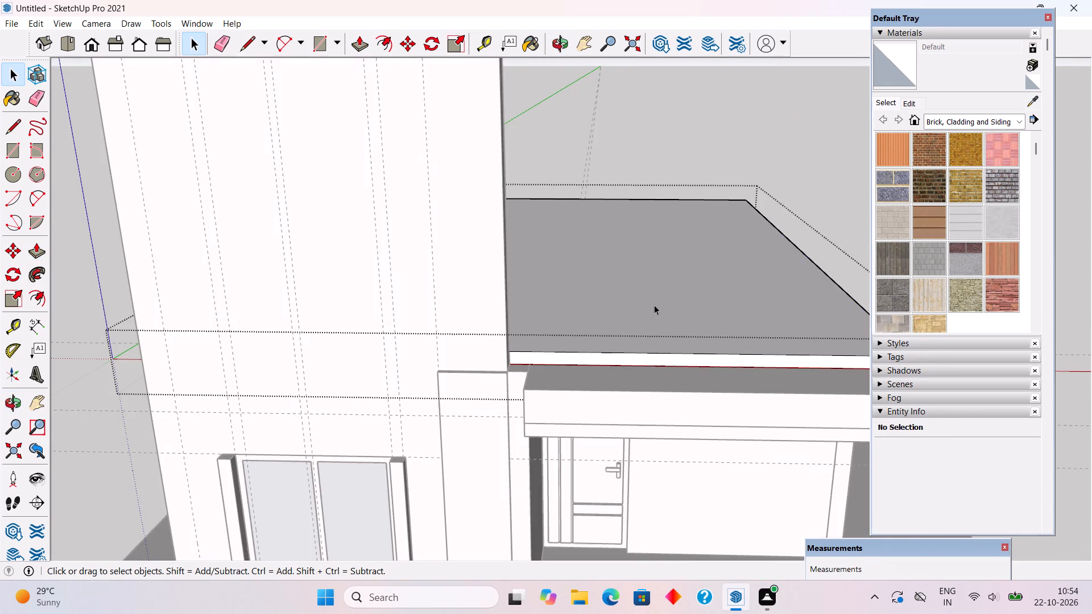
scroll(627, 372, up, 8)
middle_drag(475, 333, 440, 301)
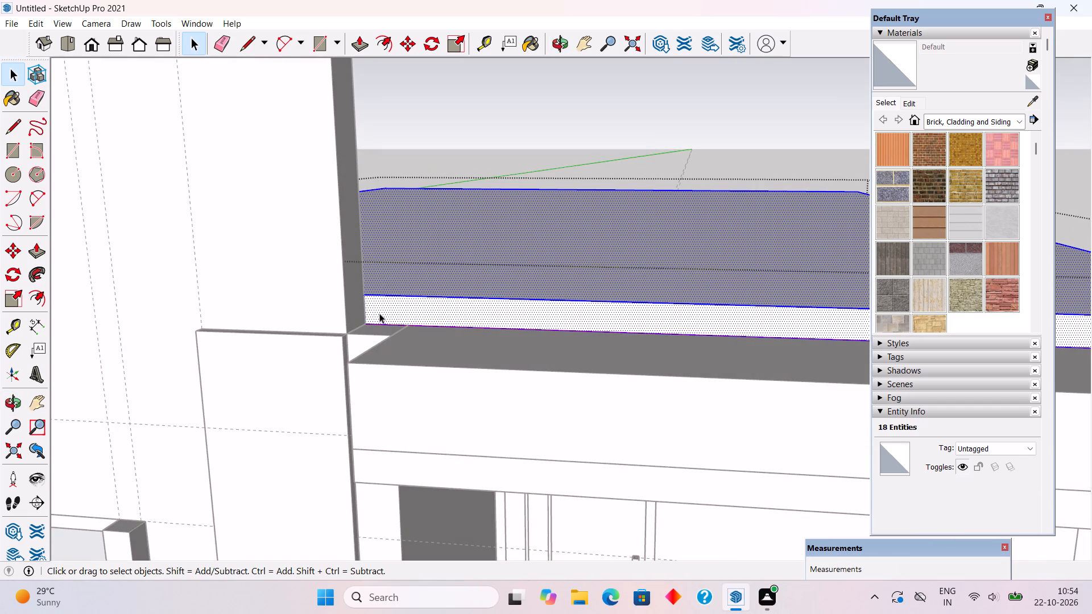
scroll(377, 314, up, 9)
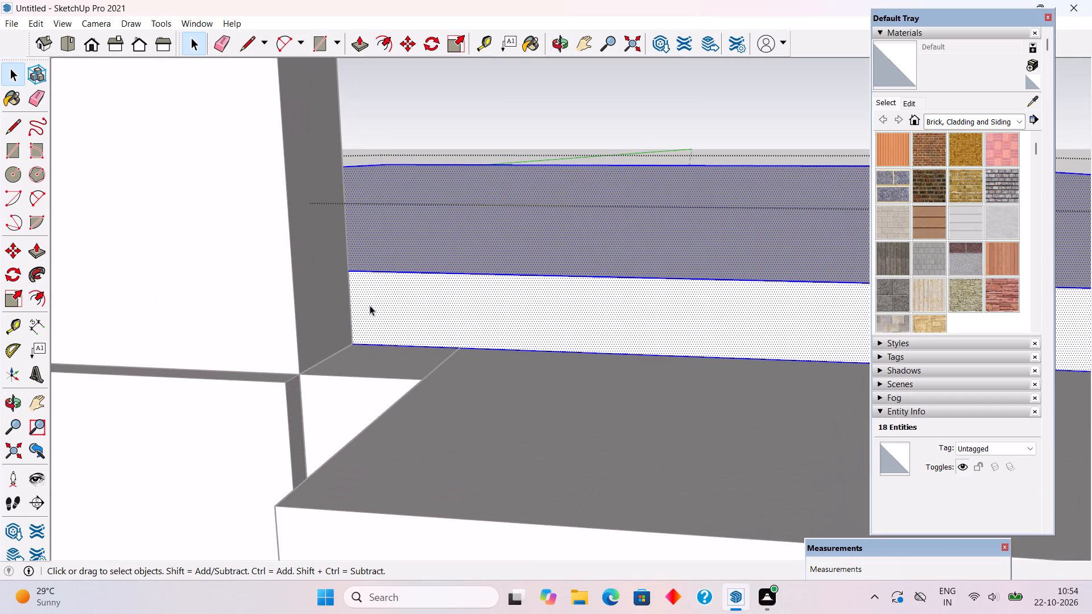
key(l)
click(352, 272)
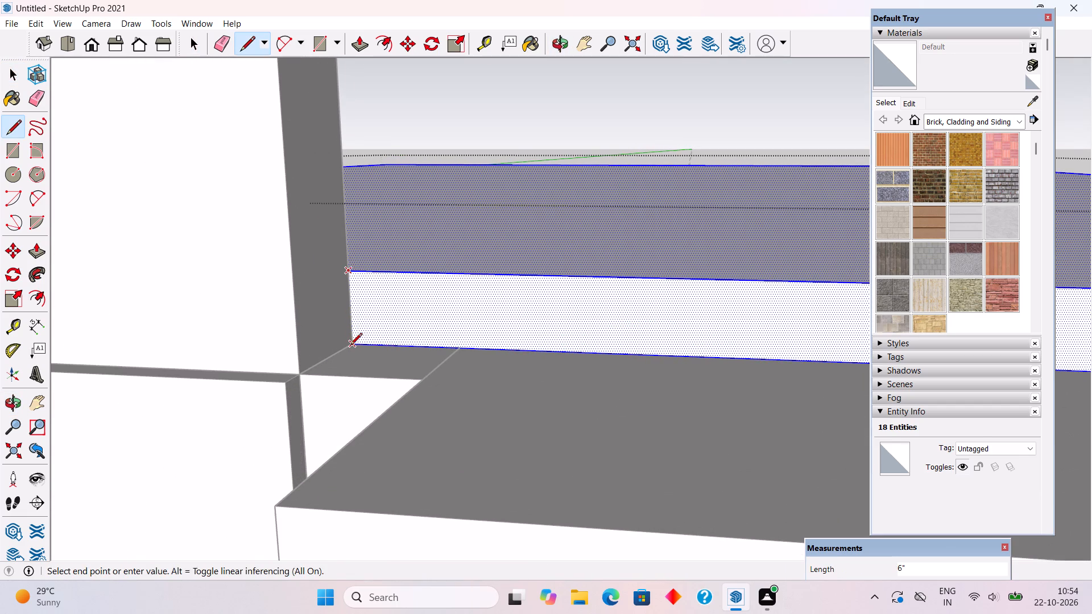
click(350, 346)
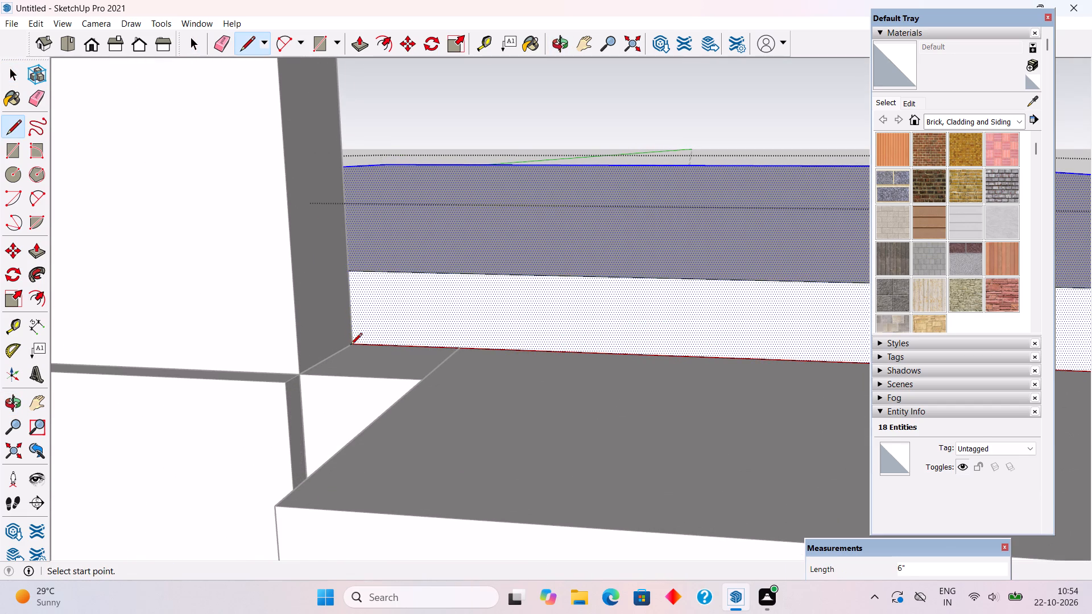
scroll(350, 346, down, 7)
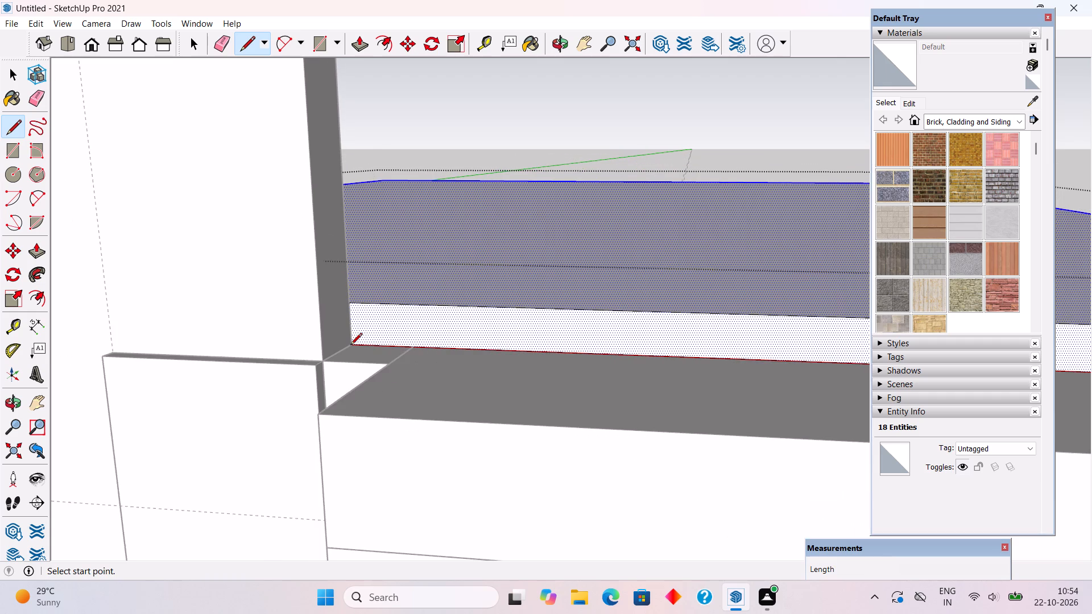
key(space)
scroll(351, 346, down, 11)
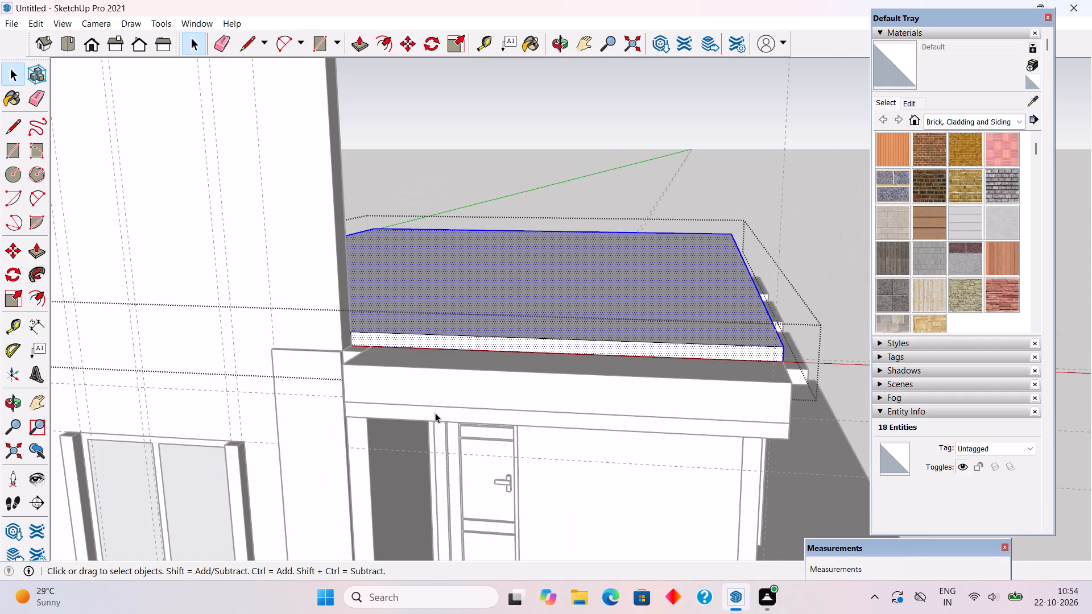
Extrude the front face of the canopy's lower lip outward 2".
click(435, 413)
click(435, 413)
key(p)
click(435, 413)
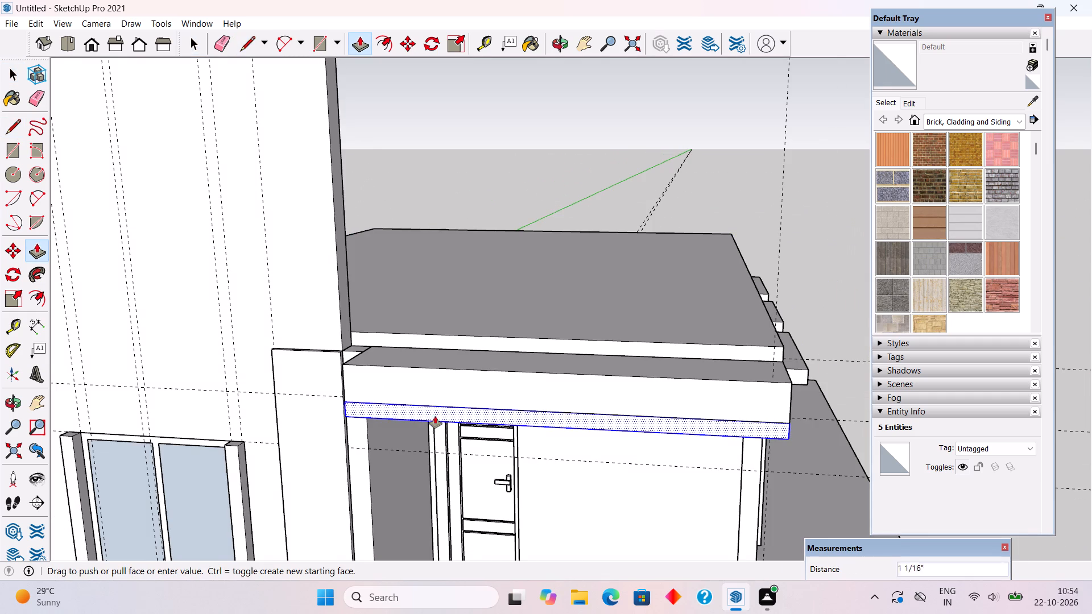
text(2")
key(Return)
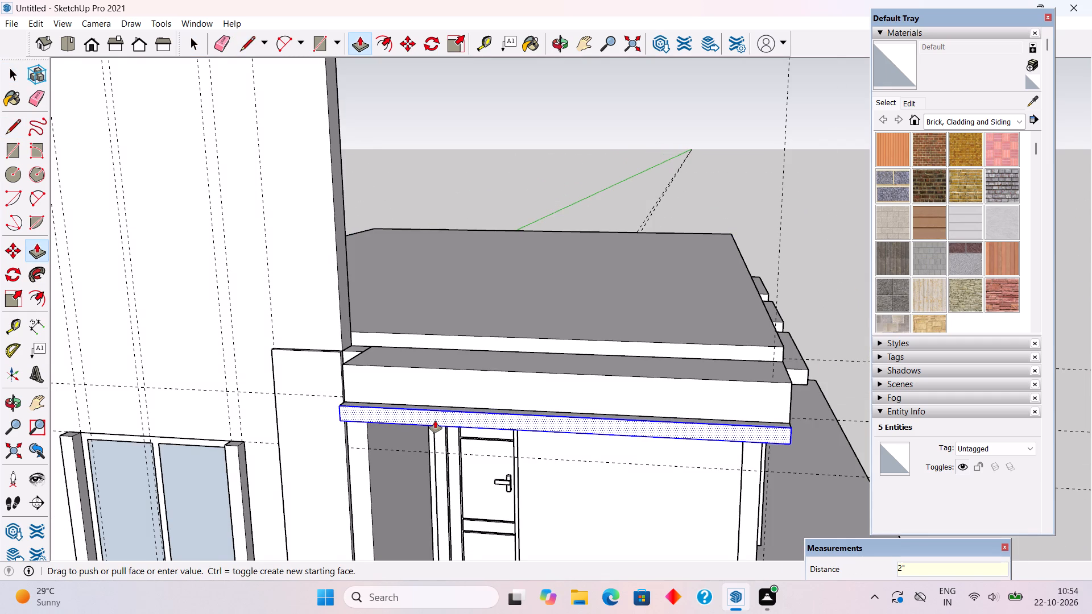
Extrude the roof slab's front face 2' 7" forward over the porch canopy.
key(space)
triple_click(464, 328)
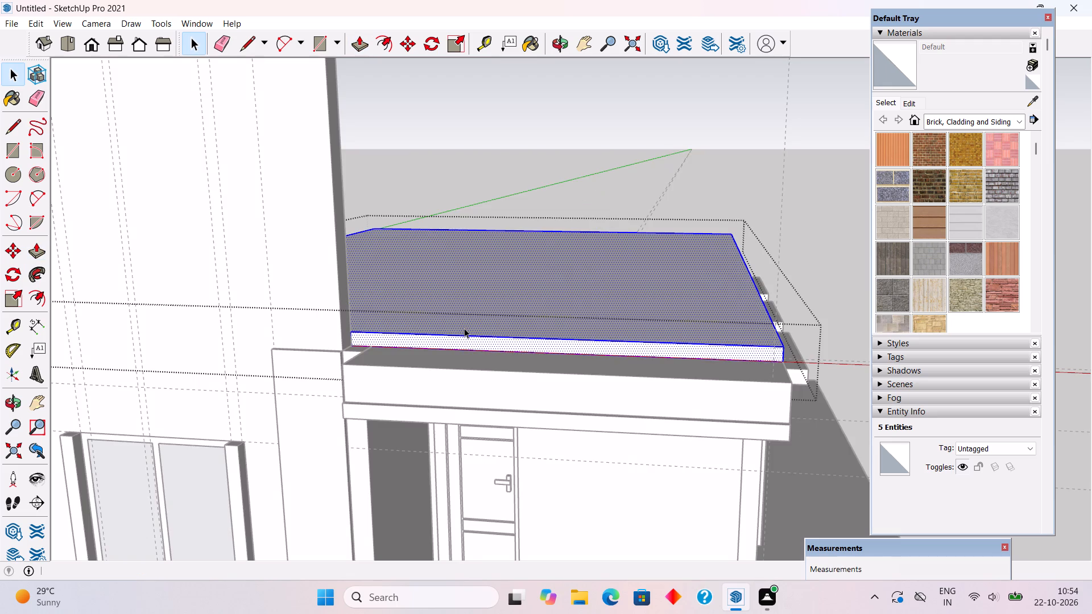
key(p)
click(470, 339)
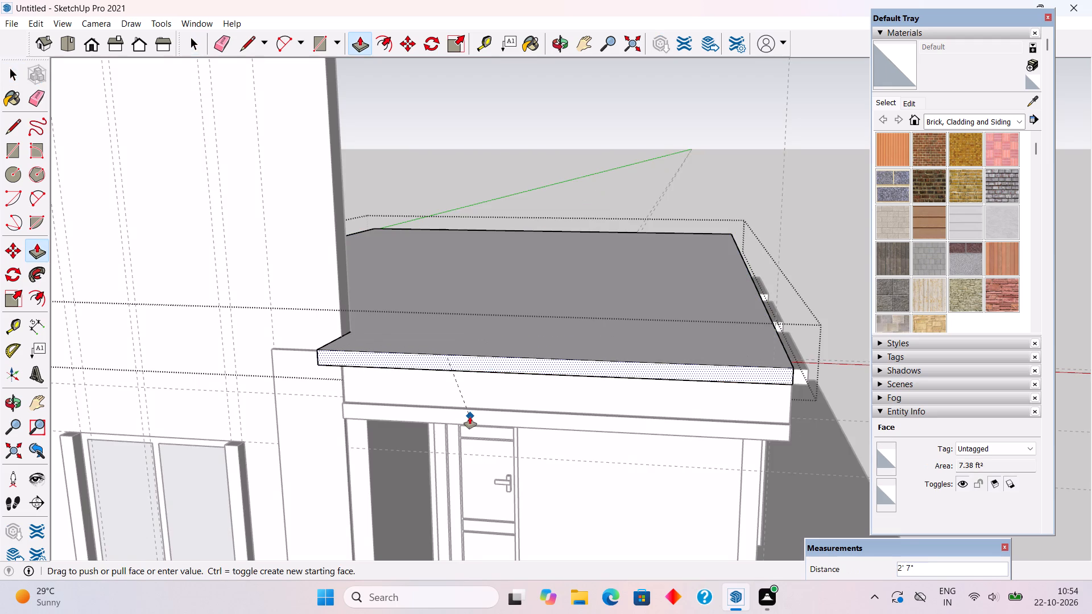
click(470, 417)
key(space)
Inside the canopy group, extend the canopy's end face beside the feature wall outward by 9".
middle_drag(408, 396, 640, 336)
scroll(560, 354, up, 3)
triple_click(586, 320)
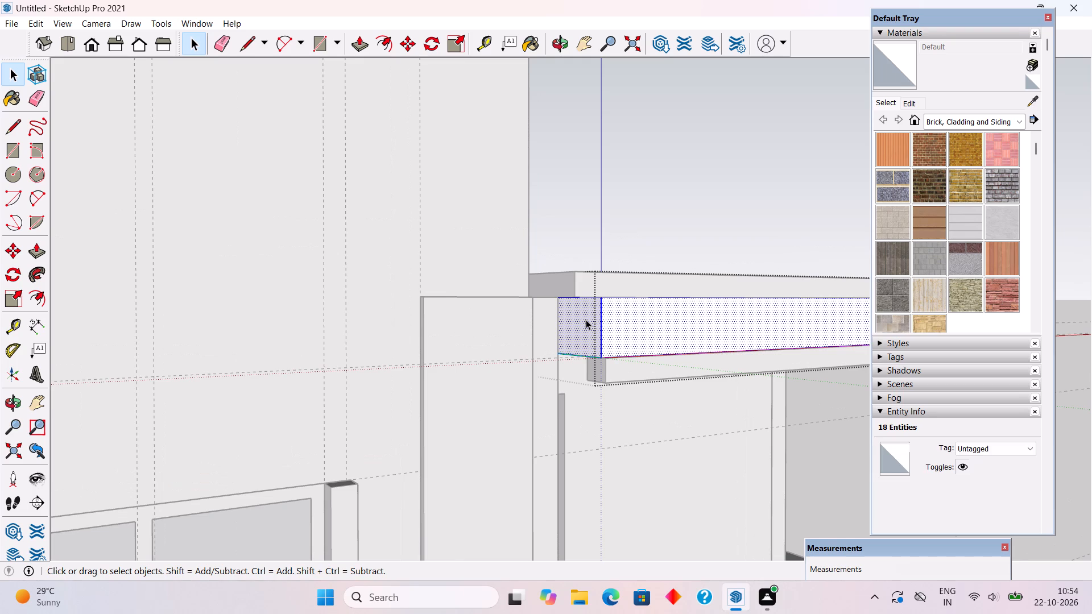
key(p)
click(586, 320)
click(574, 290)
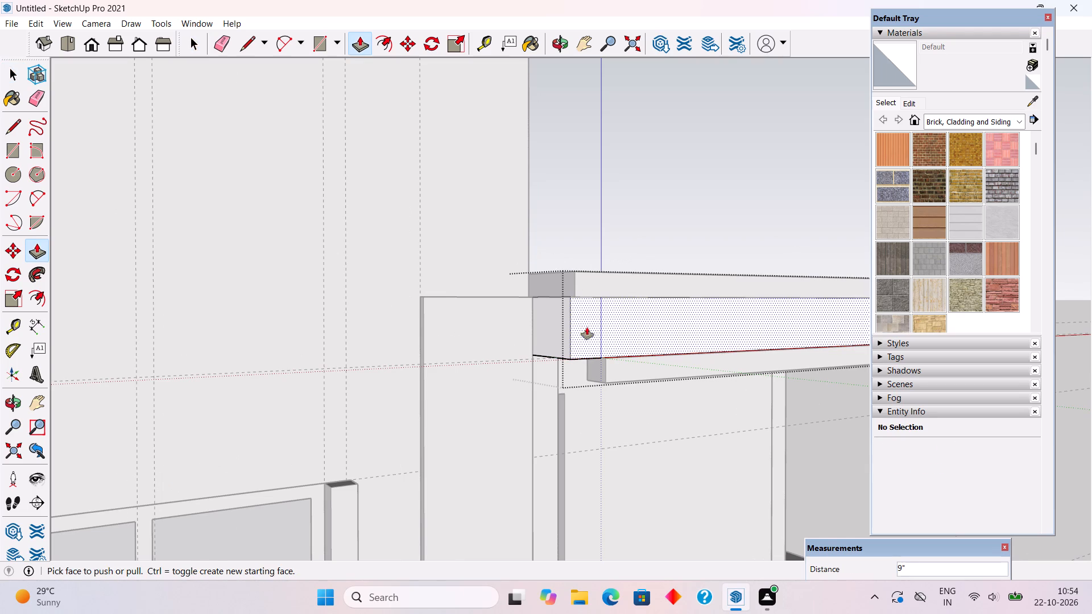
Select all the connected geometry of the canopy's lower lip and make it a group.
key(space)
middle_drag(633, 434, 633, 417)
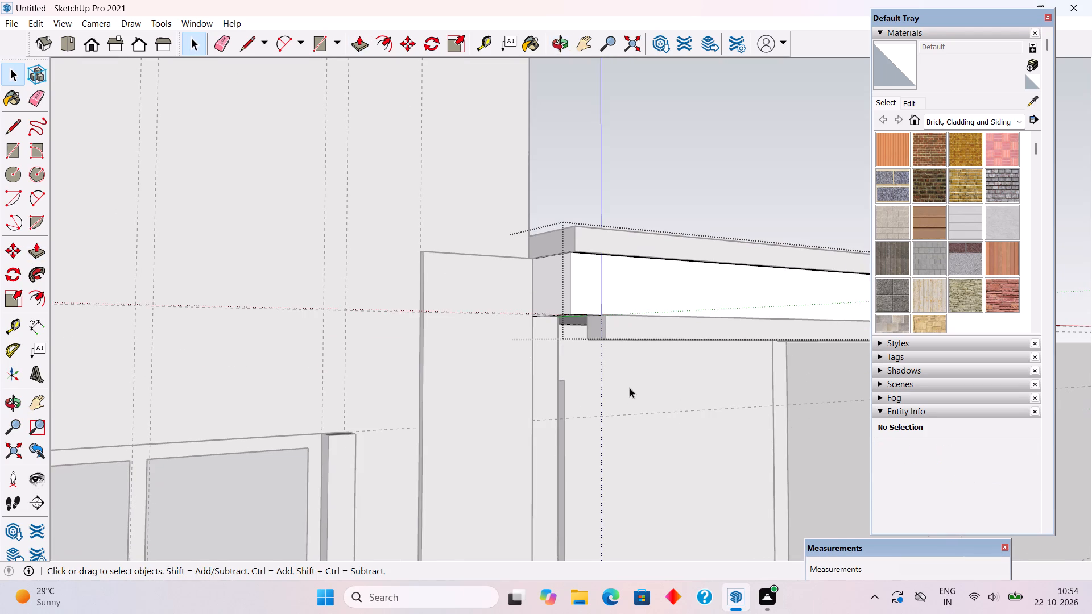
triple_click(614, 327)
click(606, 352)
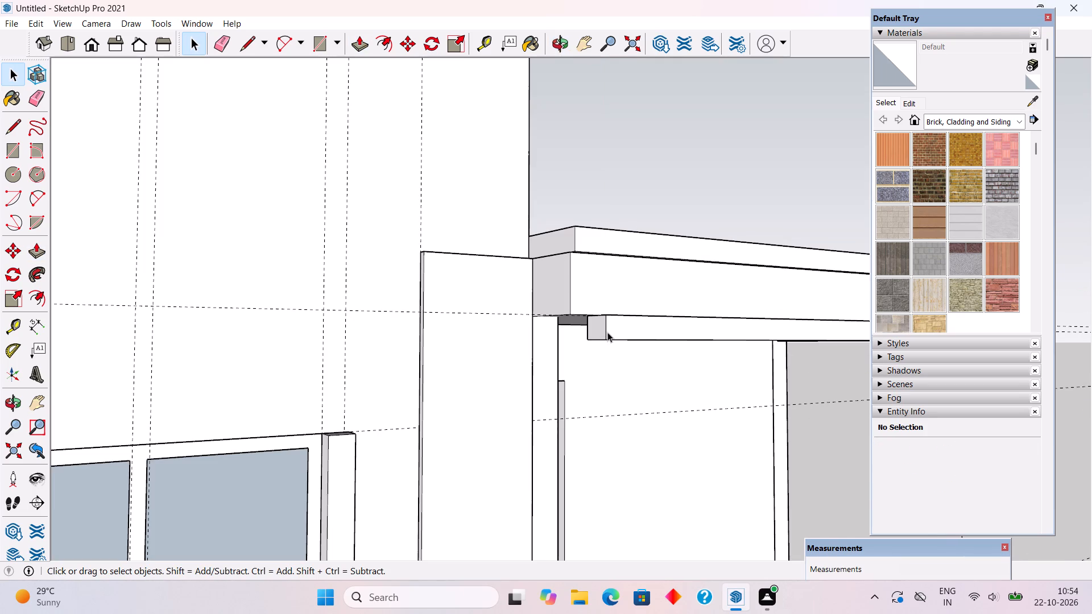
triple_click(607, 332)
right_click(607, 332)
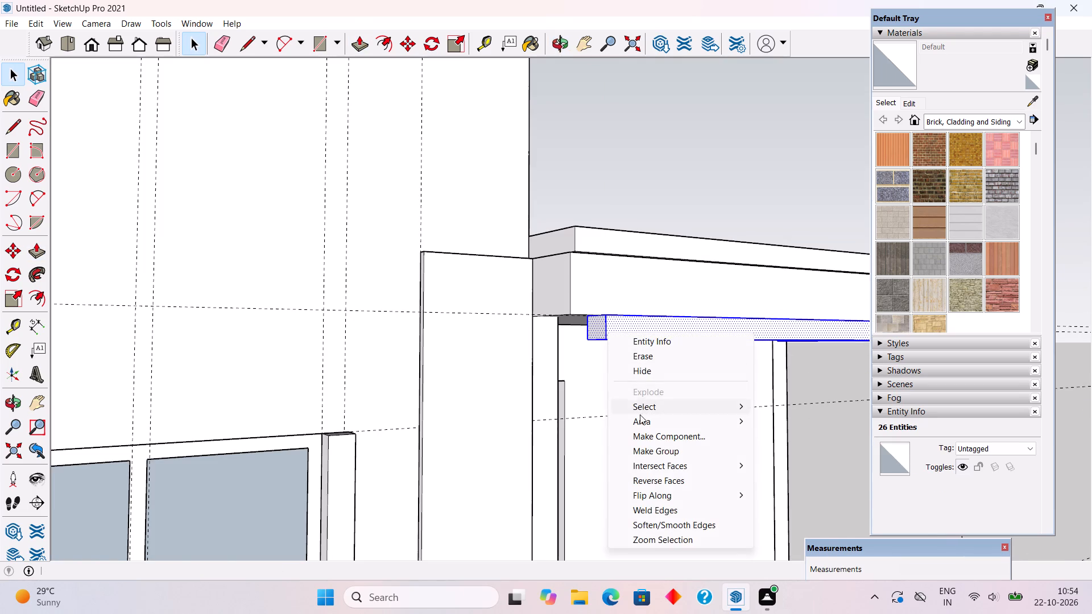
click(650, 446)
Inside the lip group, extend the lip's end face beside the feature wall outward by 9".
key(p)
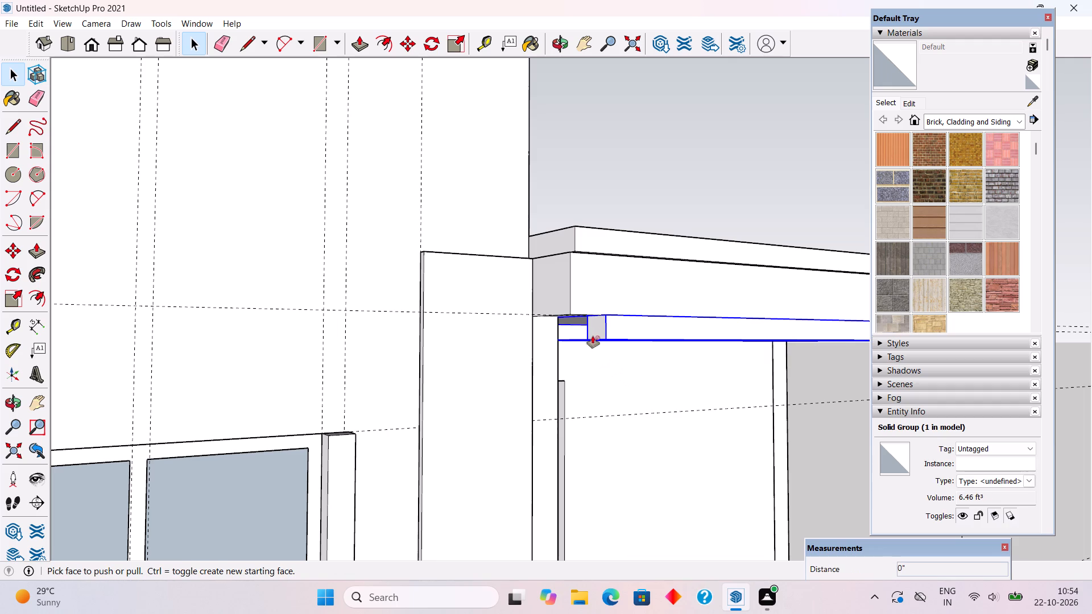
click(590, 330)
double_click(616, 332)
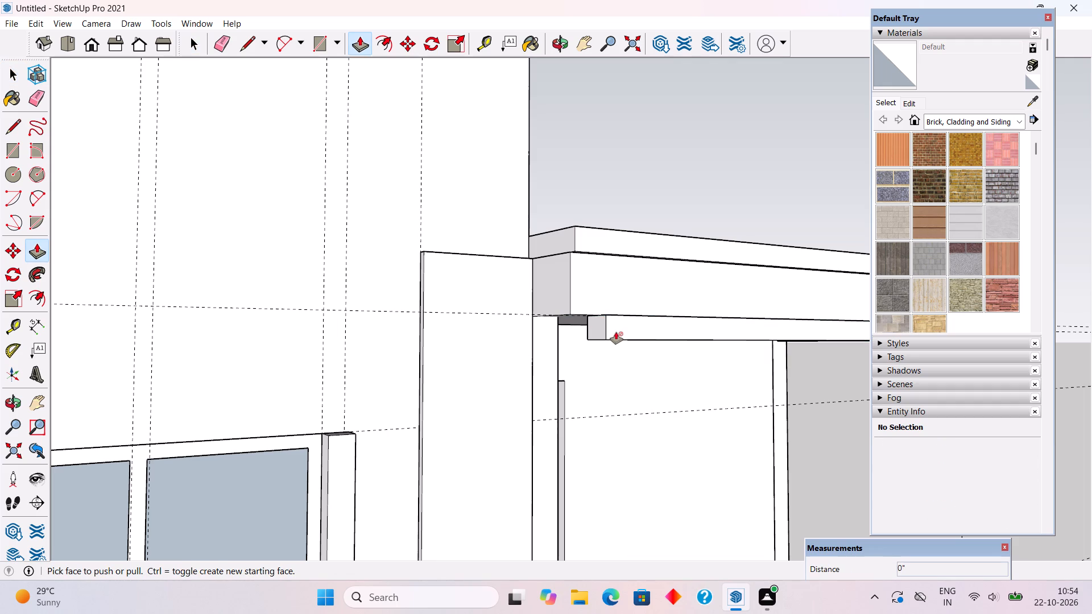
key(space)
triple_click(616, 332)
key(p)
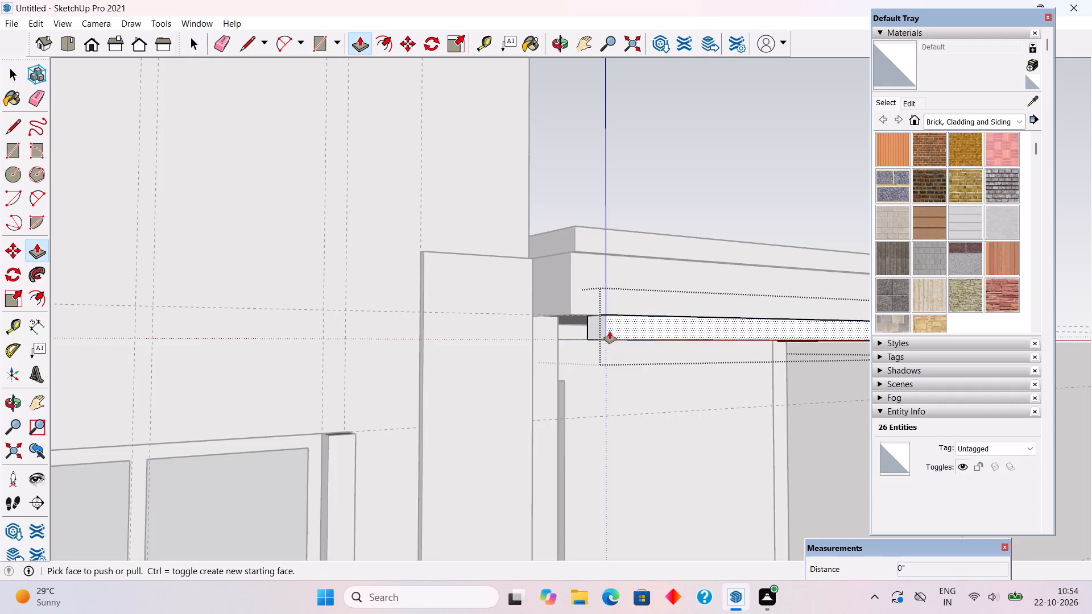
click(593, 323)
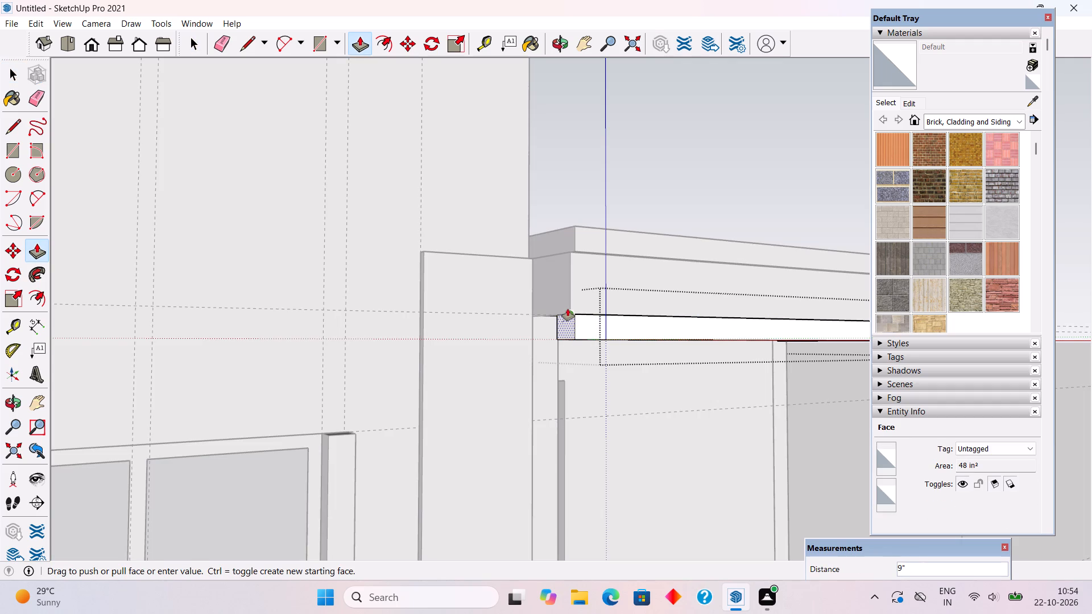
click(570, 258)
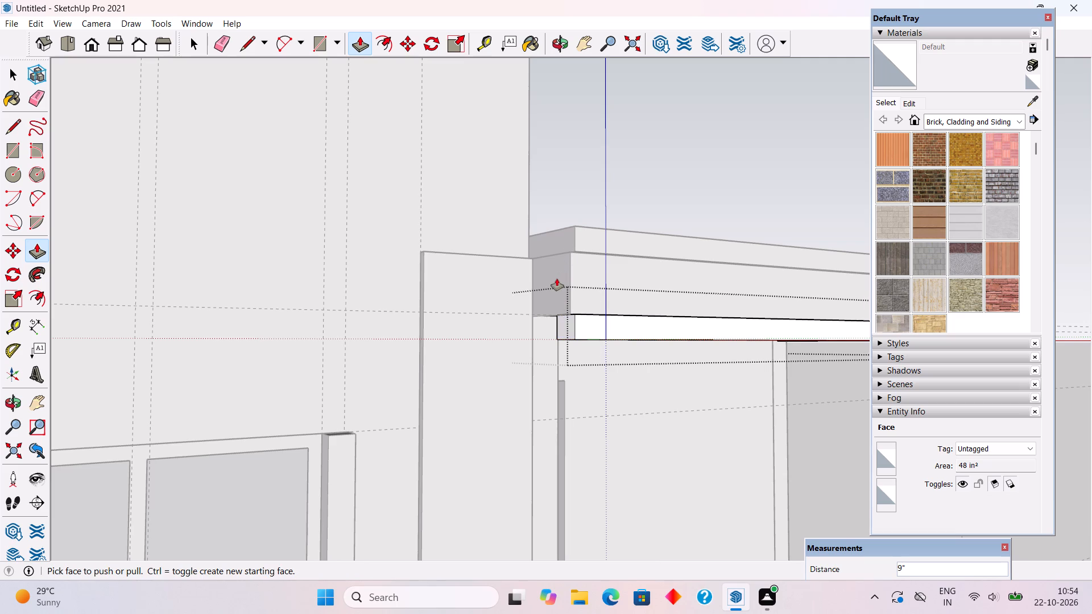
scroll(557, 280, down, 1)
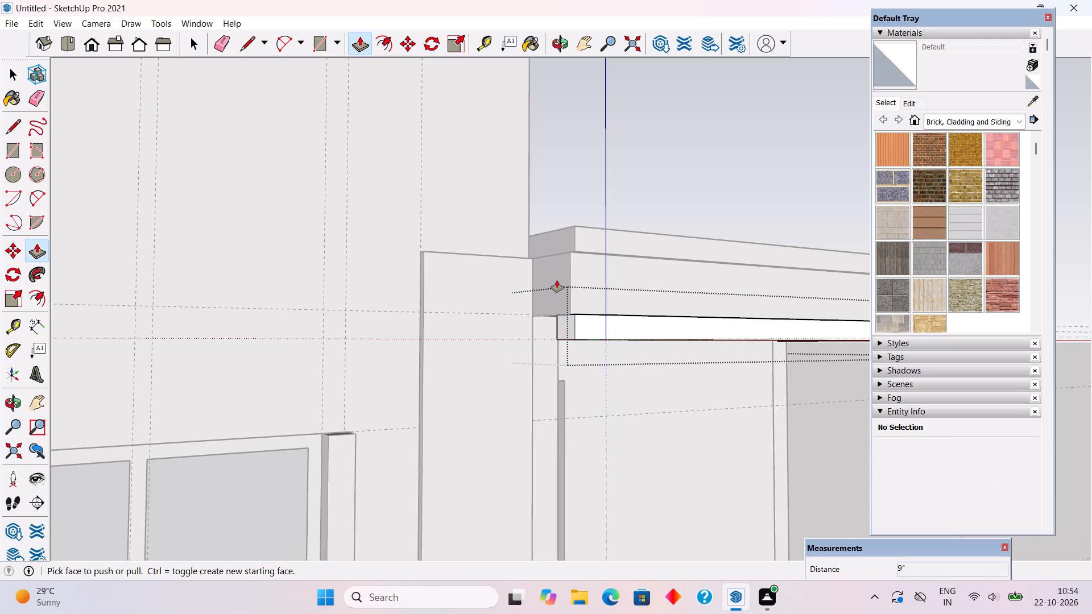
middle_drag(556, 285, 540, 375)
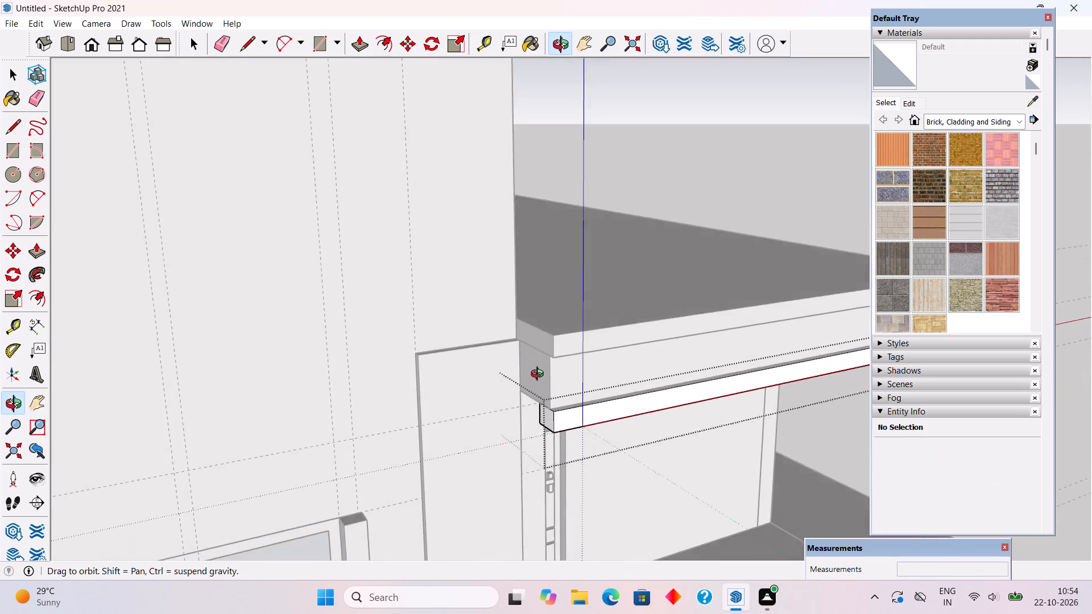
middle_drag(540, 375, 359, 379)
scroll(360, 377, down, 2)
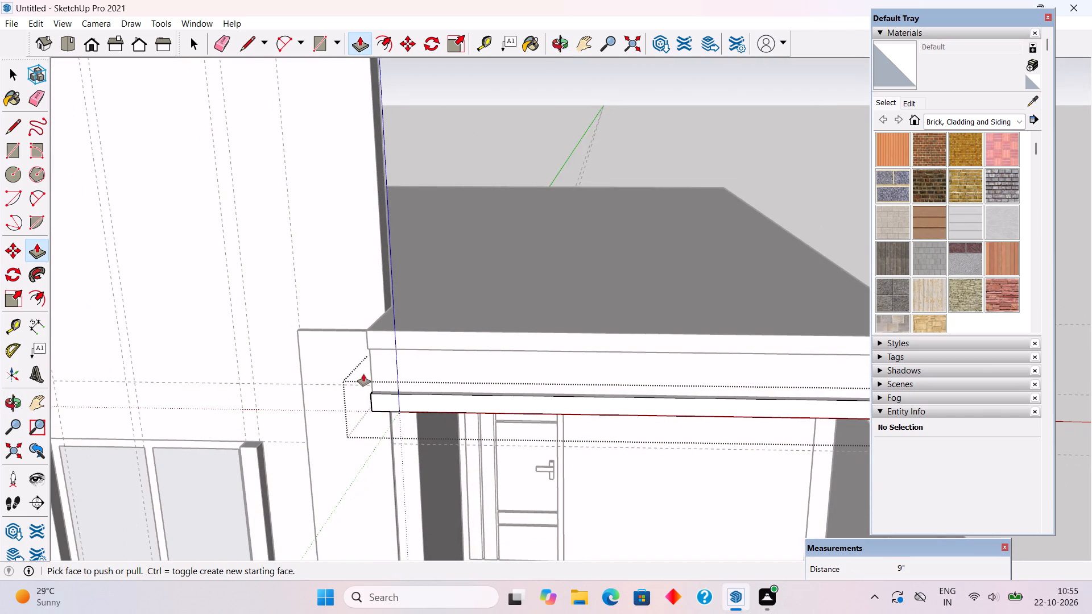
scroll(363, 373, down, 2)
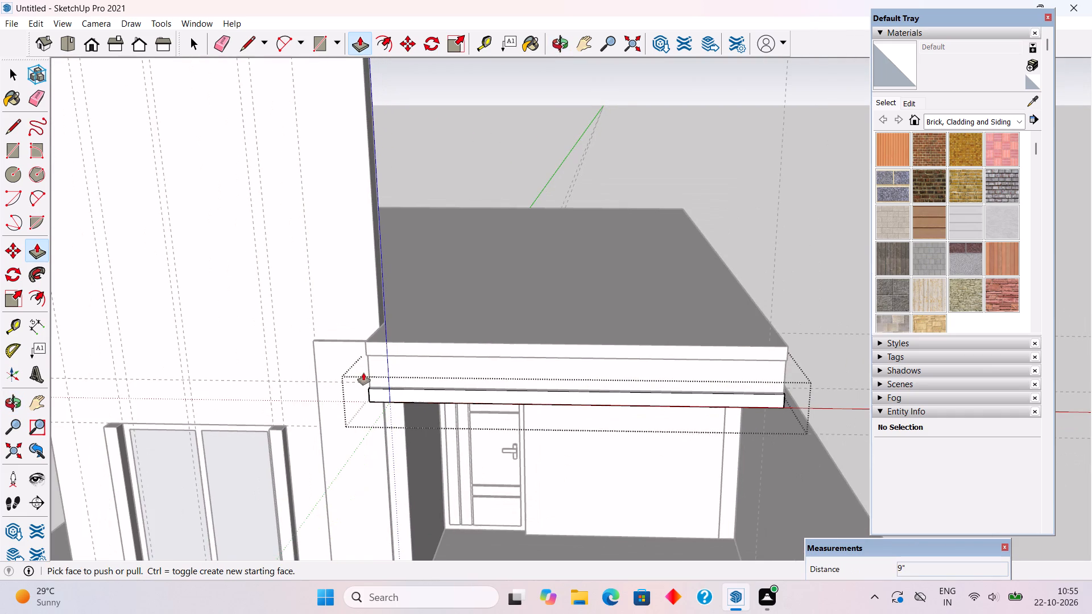
scroll(364, 373, down, 3)
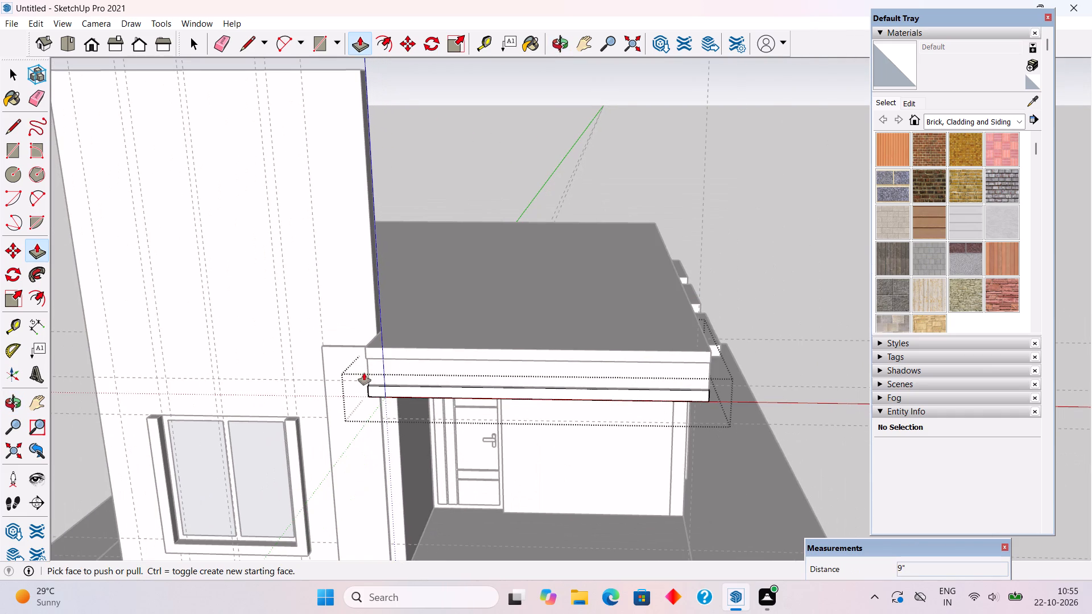
key(space)
click(776, 278)
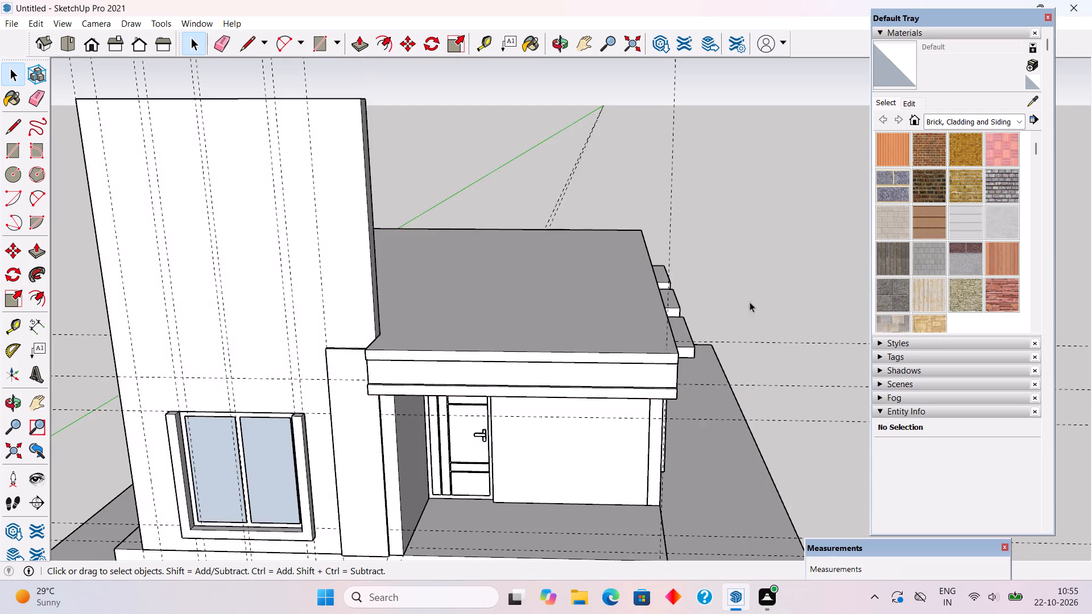
Examine the canopy, lip and extended roof slab from the front, the window side and below.
scroll(653, 359, down, 4)
middle_drag(632, 400, 642, 275)
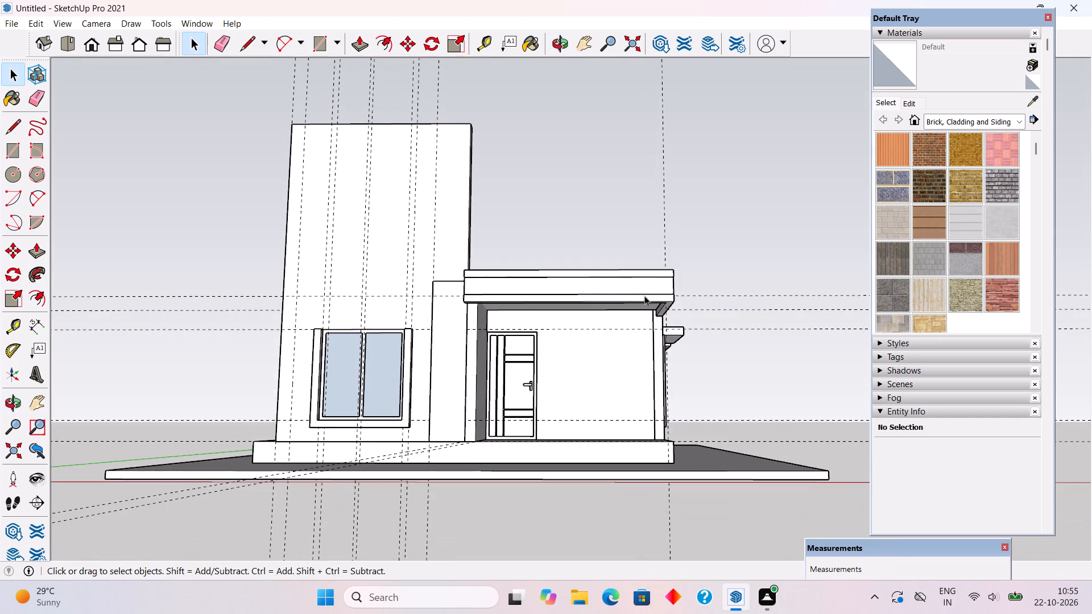
scroll(653, 320, up, 3)
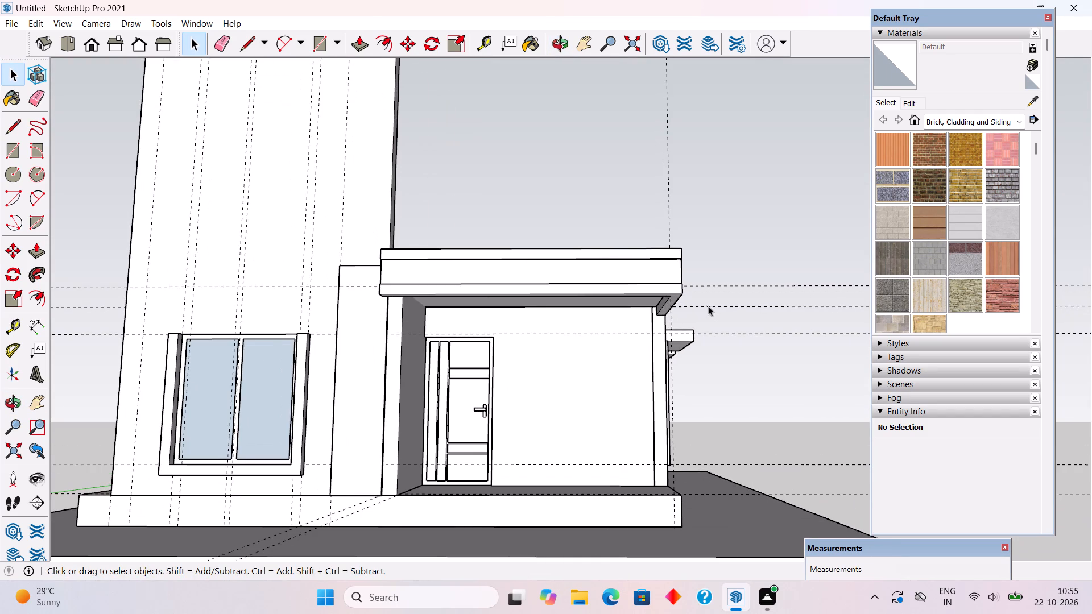
middle_drag(706, 306, 605, 336)
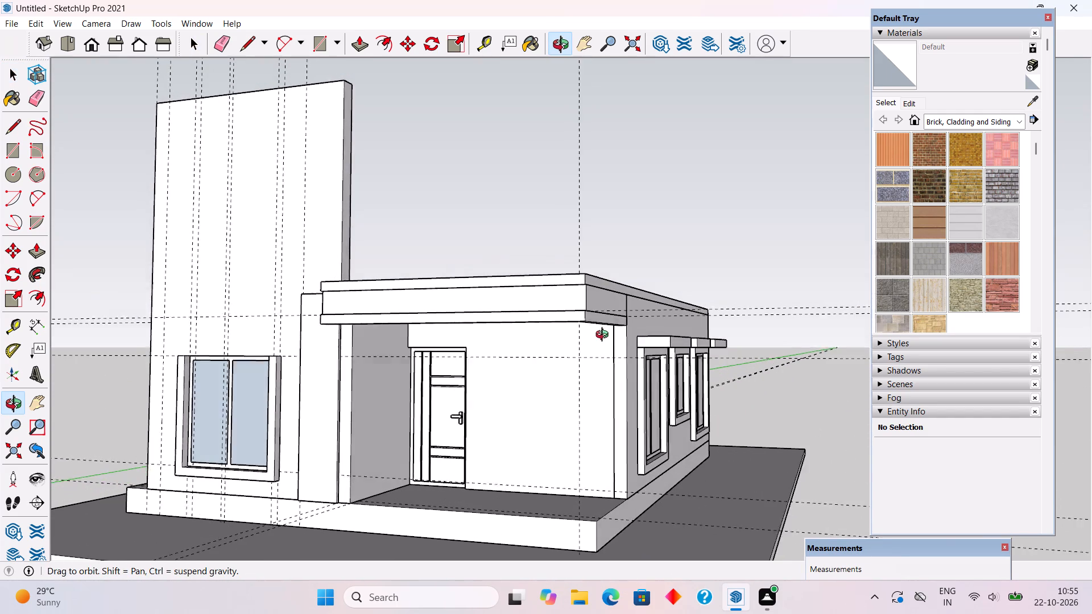
middle_drag(605, 336, 350, 362)
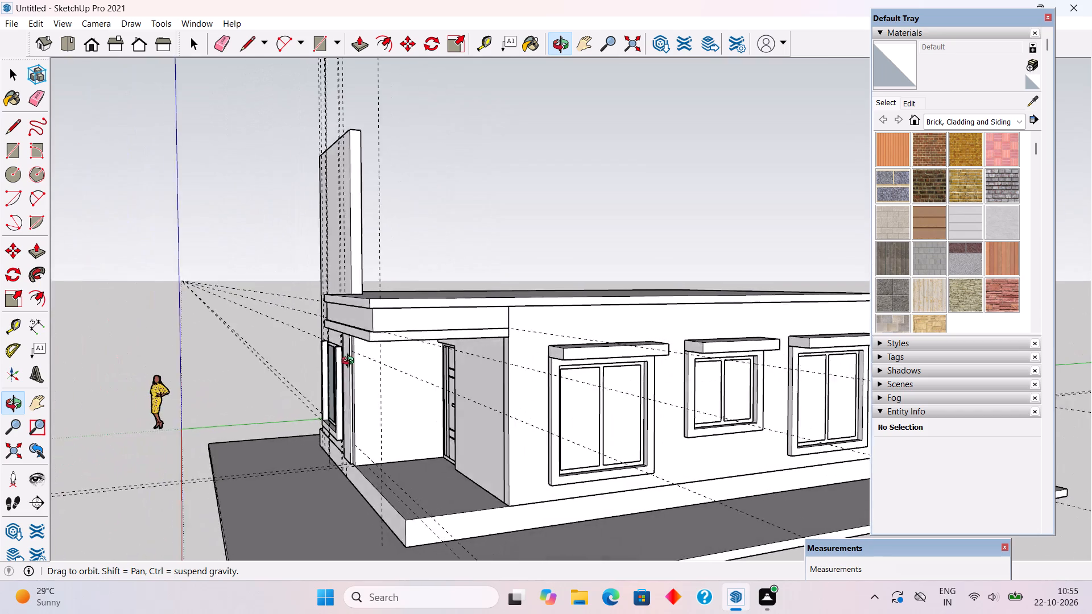
middle_drag(350, 362, 610, 230)
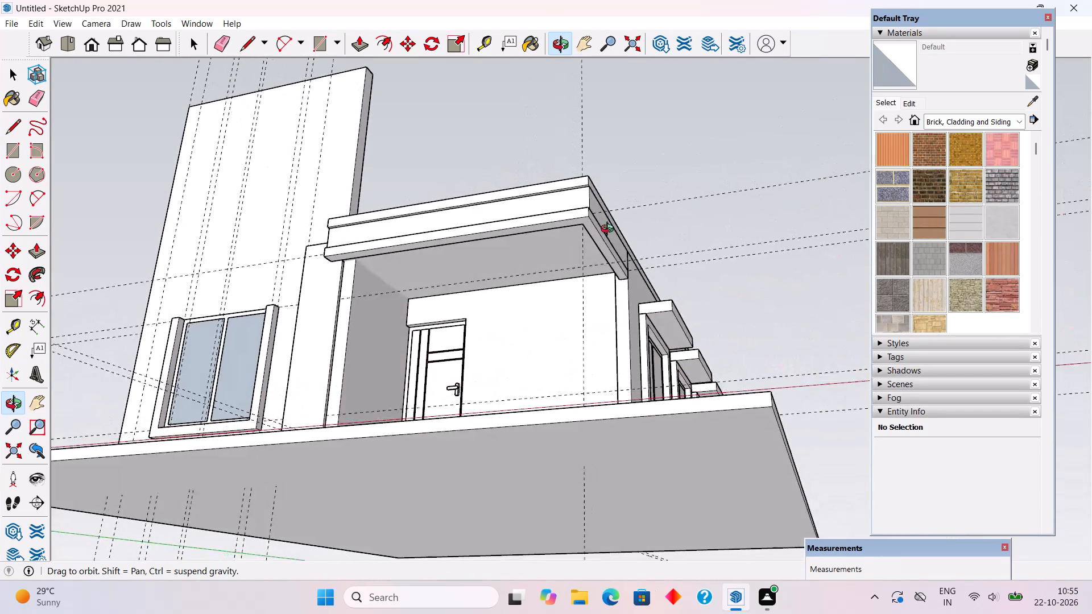
middle_drag(610, 230, 604, 297)
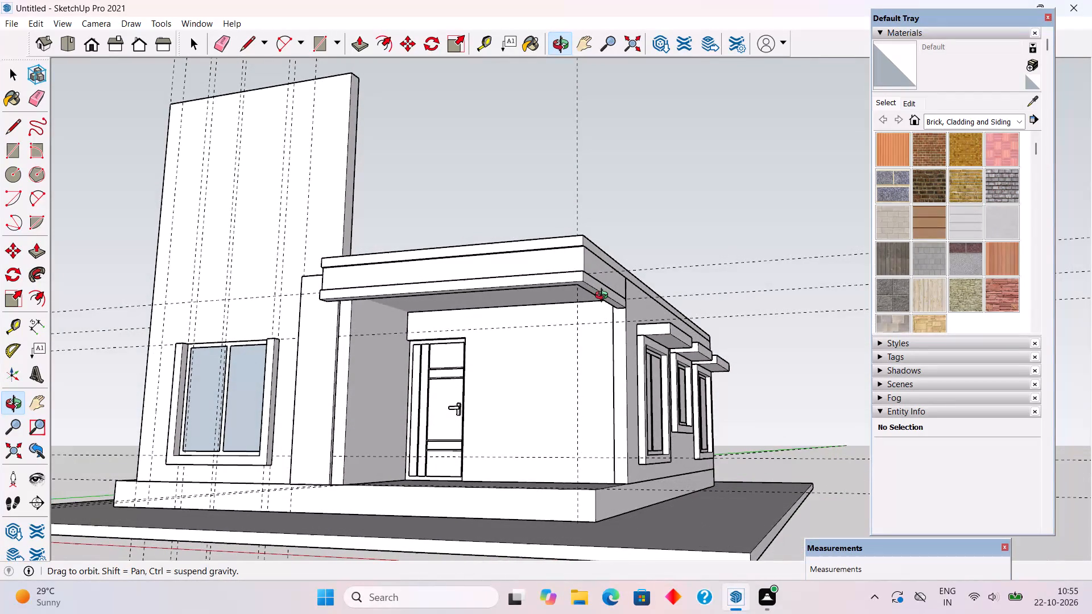
middle_drag(604, 297, 603, 298)
scroll(603, 298, down, 3)
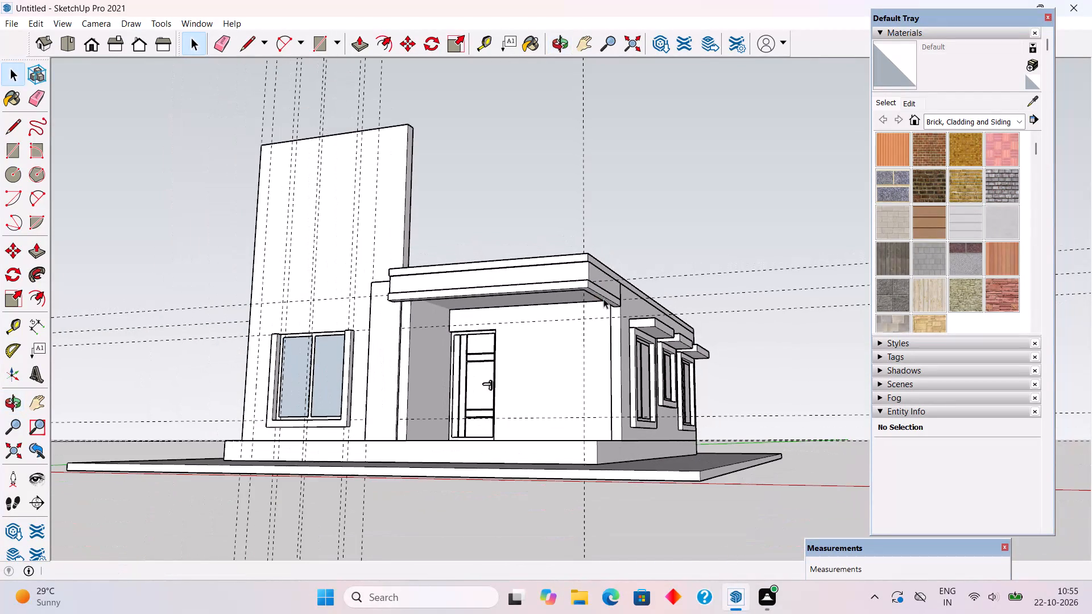
Examine where the canopy, its lip and the roof slab meet the feature wall, viewing the facade from the front and above.
middle_drag(601, 220, 584, 310)
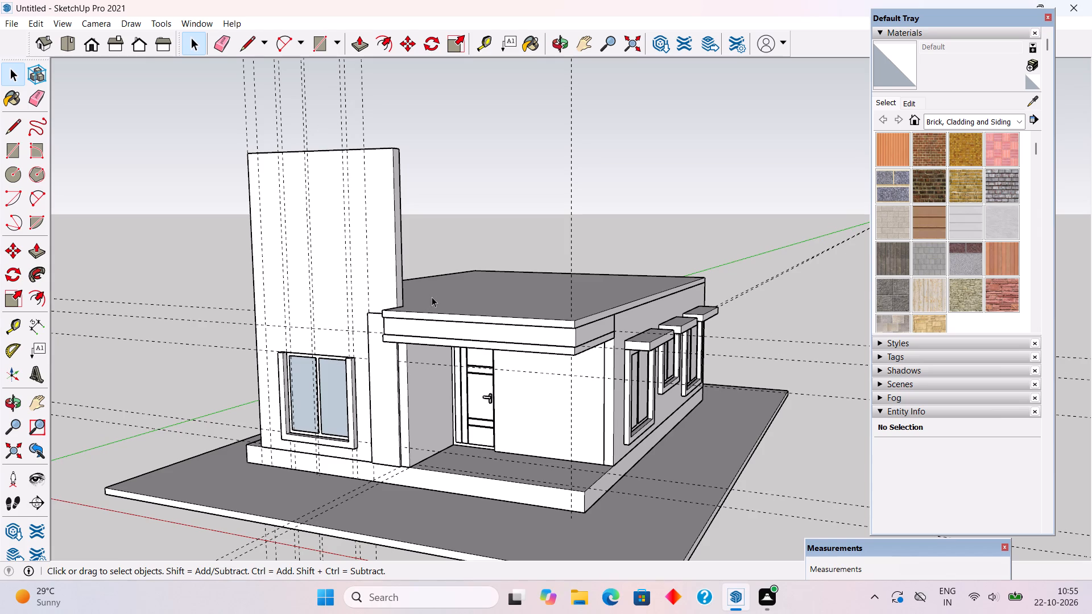
middle_drag(432, 297, 635, 303)
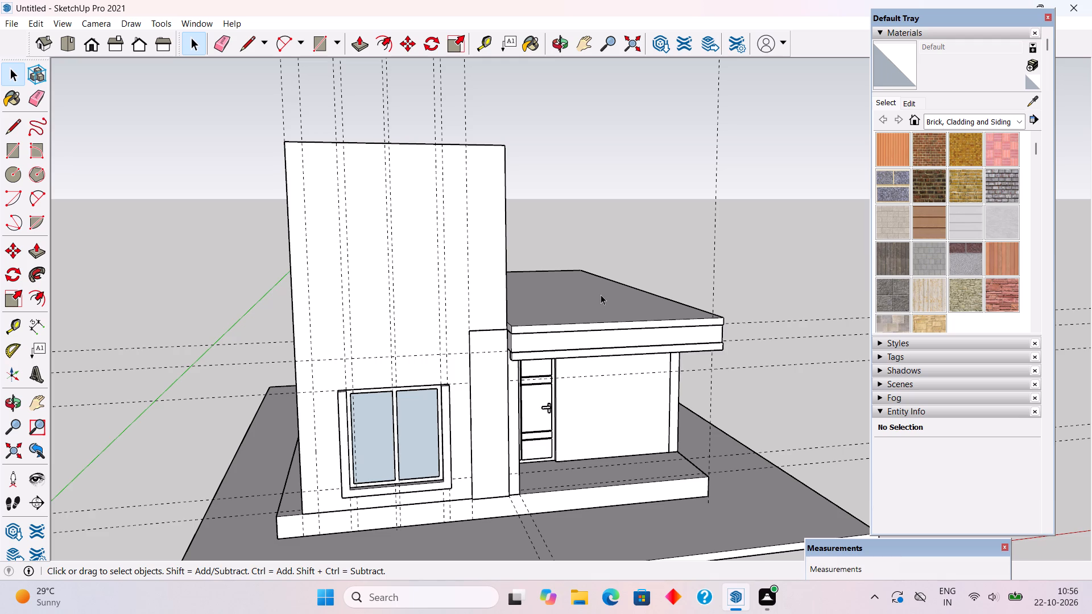
scroll(520, 362, up, 7)
scroll(482, 325, up, 1)
middle_drag(482, 325, 485, 326)
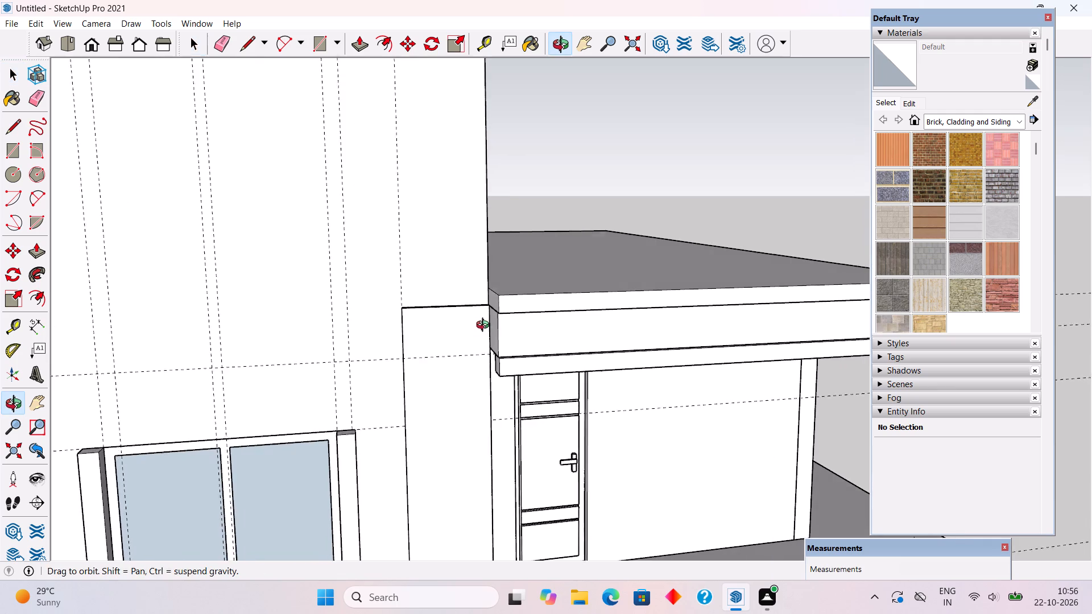
middle_drag(485, 326, 503, 338)
middle_drag(508, 341, 561, 326)
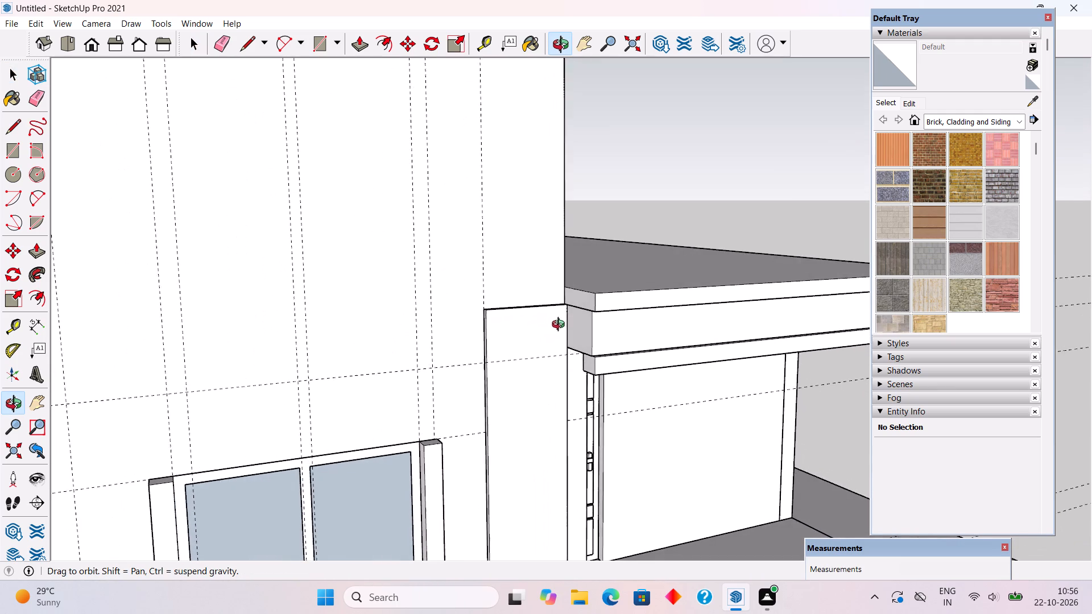
middle_drag(561, 326, 584, 296)
scroll(589, 295, up, 2)
scroll(650, 276, up, 4)
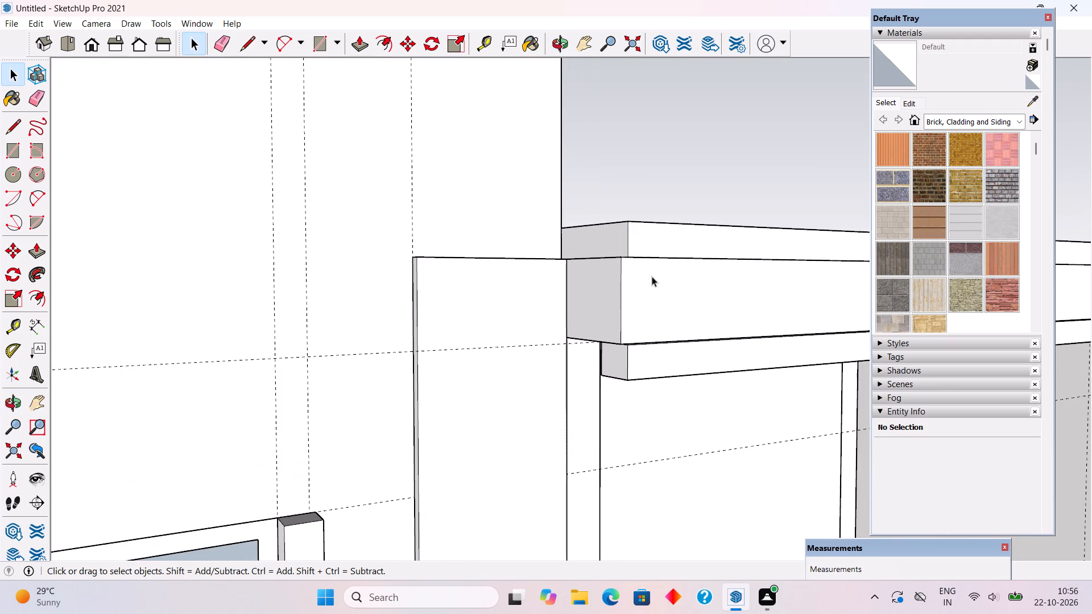
triple_click(652, 276)
middle_drag(642, 304, 421, 394)
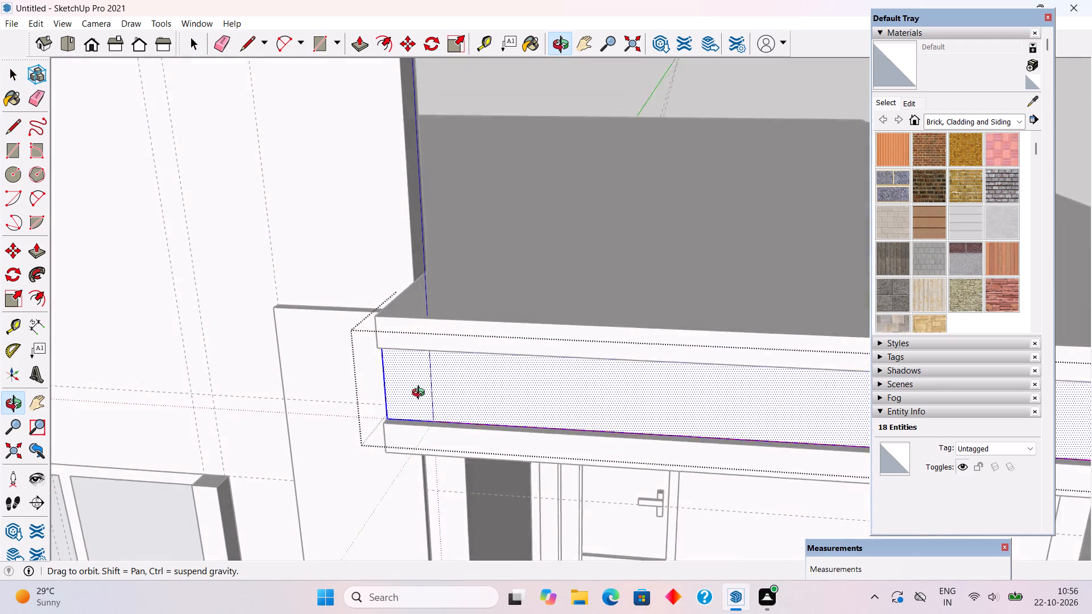
middle_drag(421, 394, 444, 418)
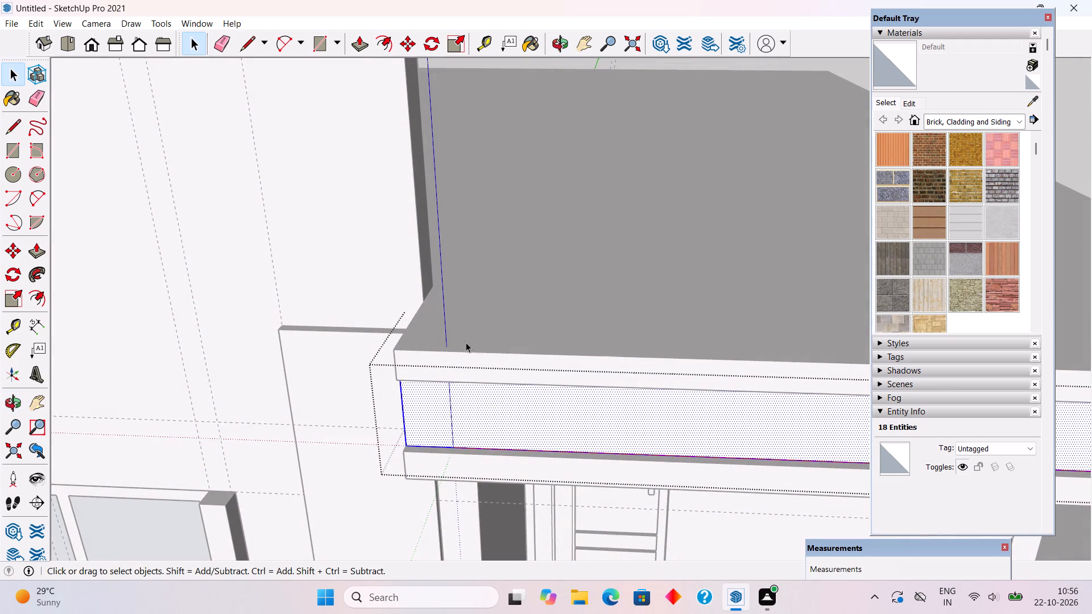
click(476, 256)
scroll(477, 255, down, 14)
click(697, 100)
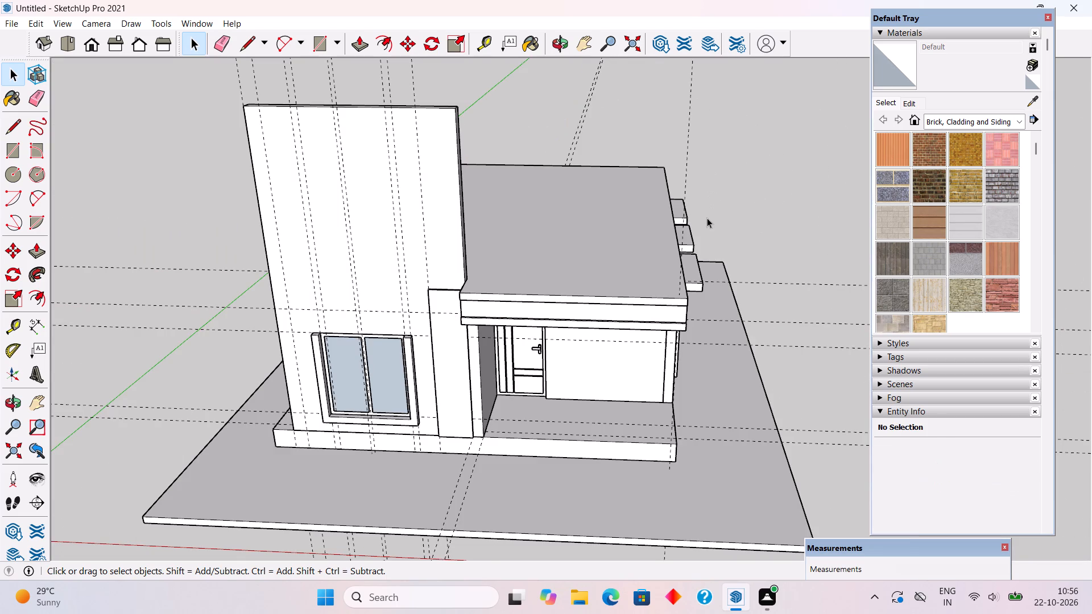
Inside the lip group, extend the lip's end face on the side-window side outward by 2".
middle_drag(717, 240, 488, 219)
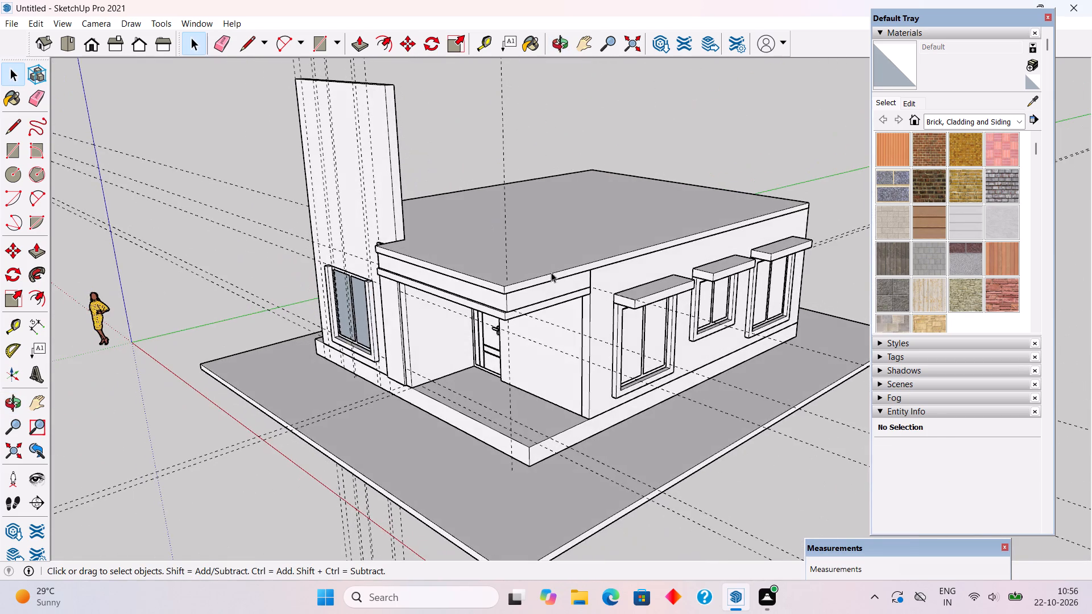
scroll(559, 281, up, 7)
middle_drag(572, 272, 364, 209)
scroll(365, 215, up, 3)
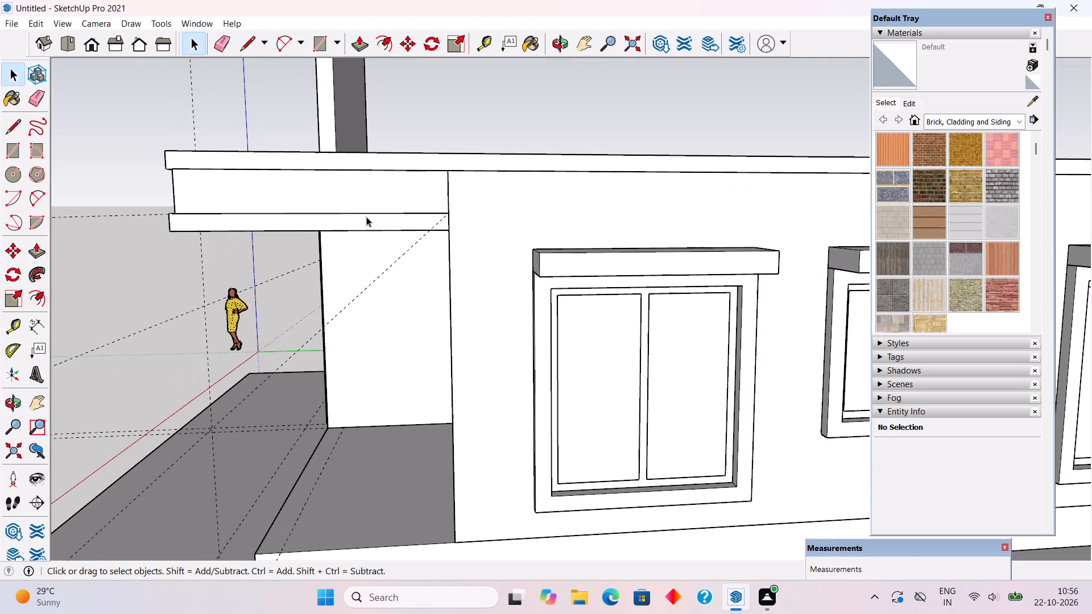
triple_click(366, 225)
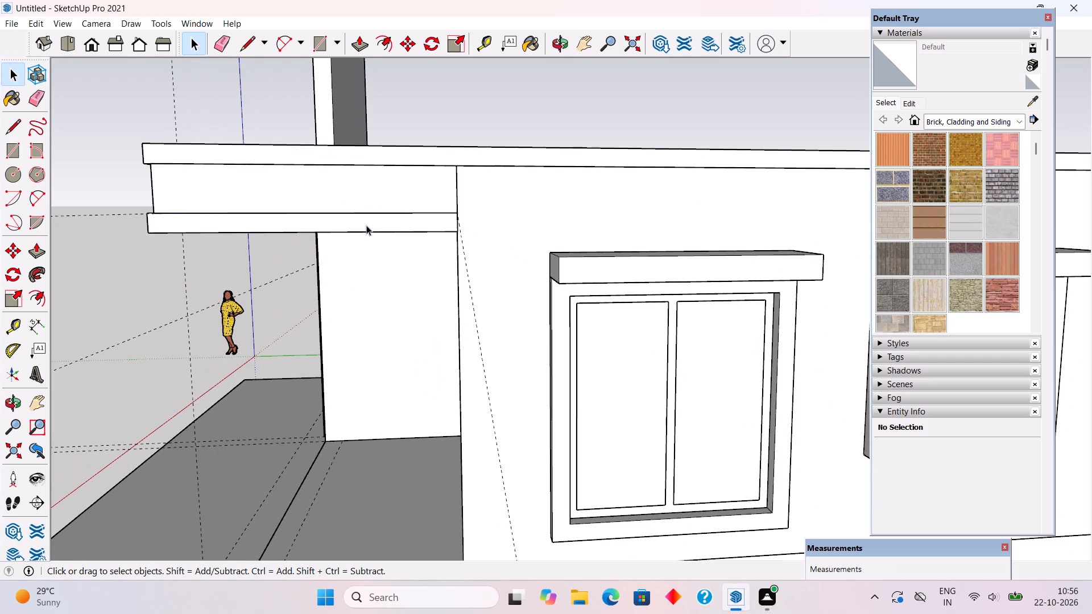
key(p)
click(366, 225)
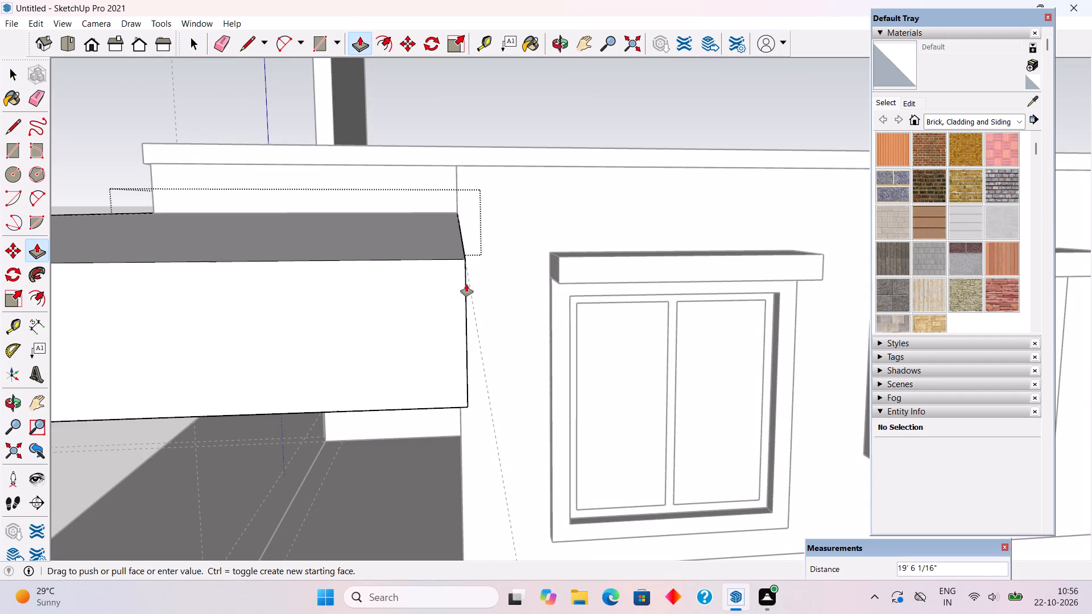
key(2)
key(shift+quotedbl)
key(Return)
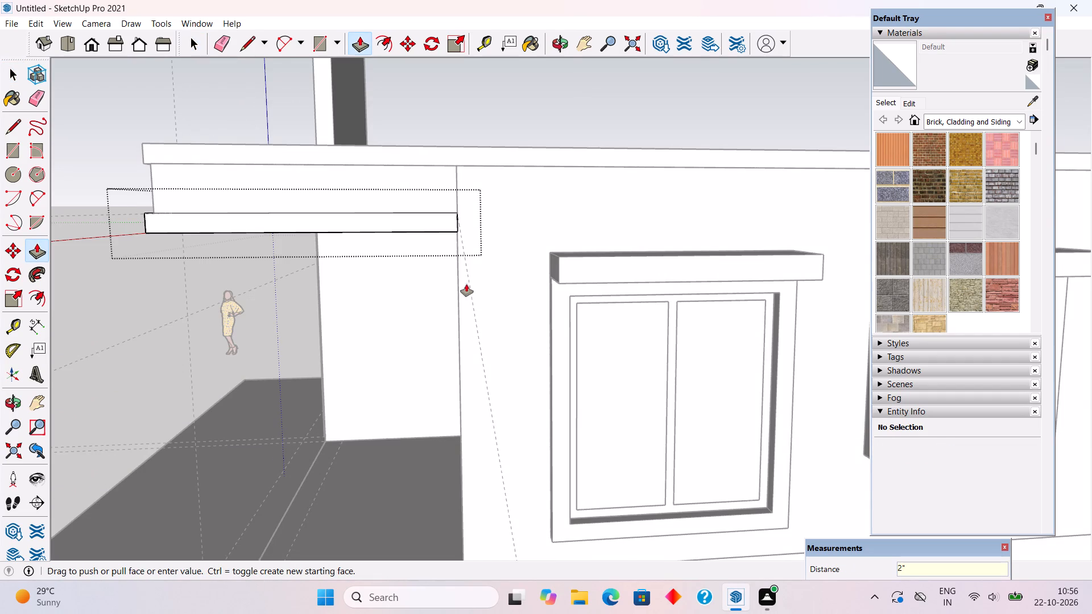
key(space)
Inside the roof slab group, extend the slab's side face above the side windows outward by 2".
double_click(392, 161)
click(392, 161)
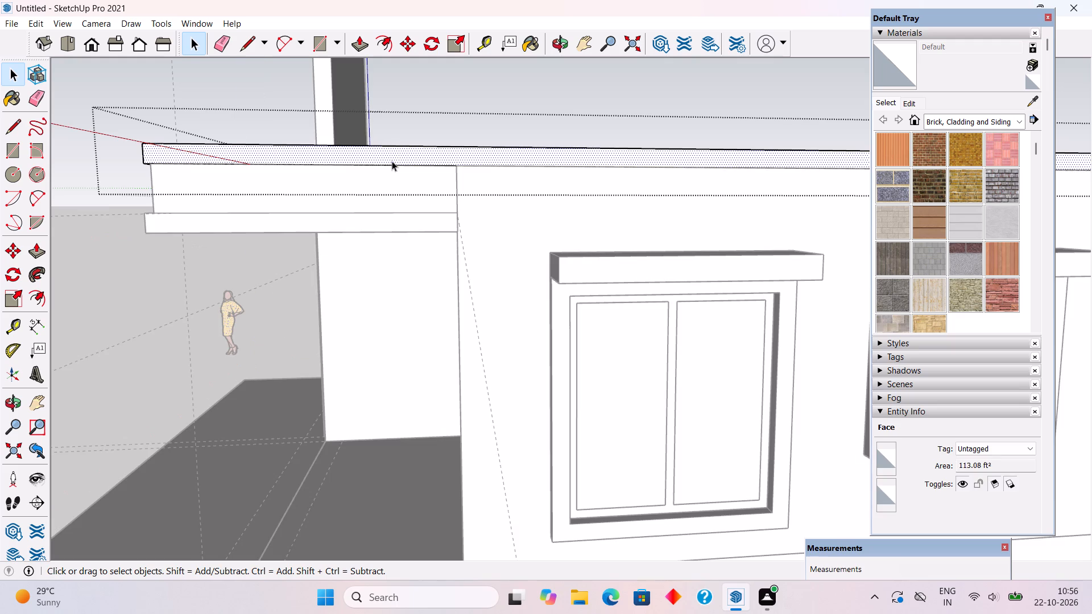
key(p)
click(395, 154)
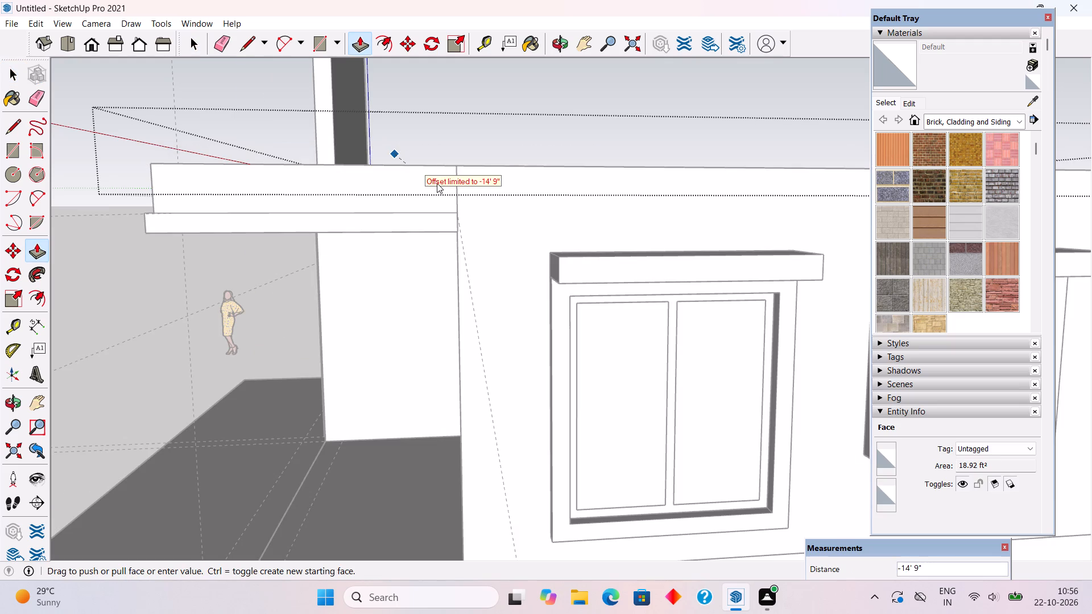
text(2")
key(Return)
key(space)
scroll(475, 234, down, 6)
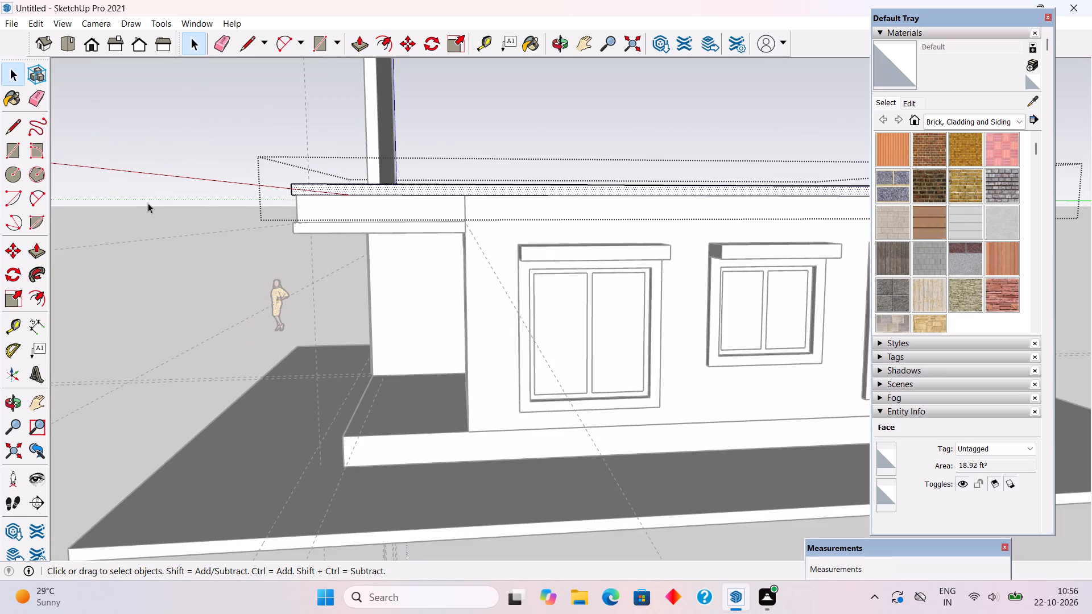
click(148, 203)
Examine the roof slab, canopy and lip from the front and above, including the corner beside the feature wall.
middle_drag(287, 273, 555, 376)
middle_drag(158, 219, 366, 247)
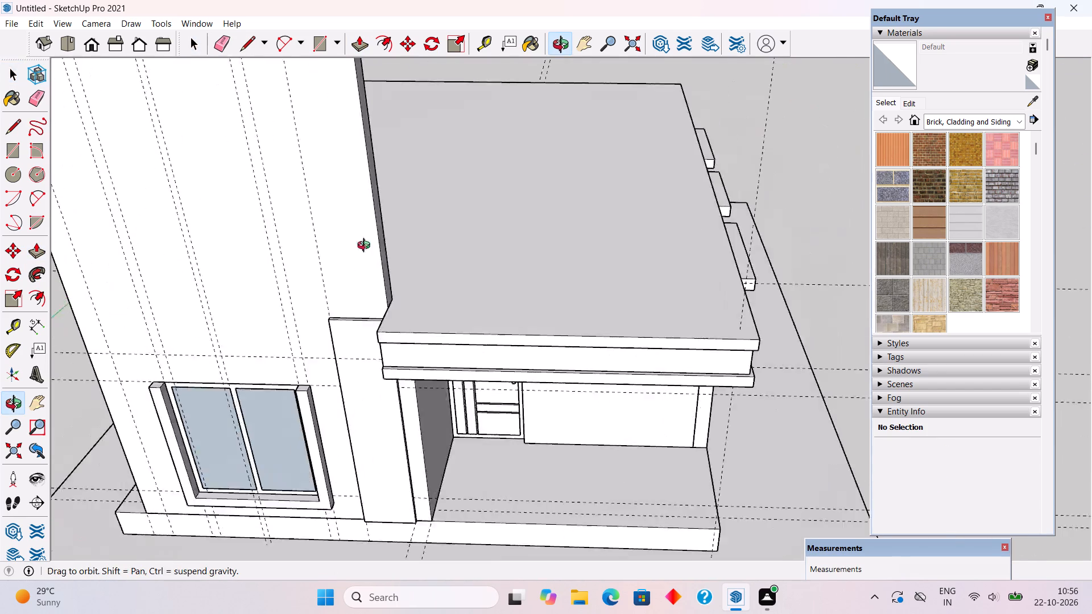
middle_drag(366, 247, 475, 225)
scroll(551, 313, up, 3)
middle_drag(621, 347, 446, 313)
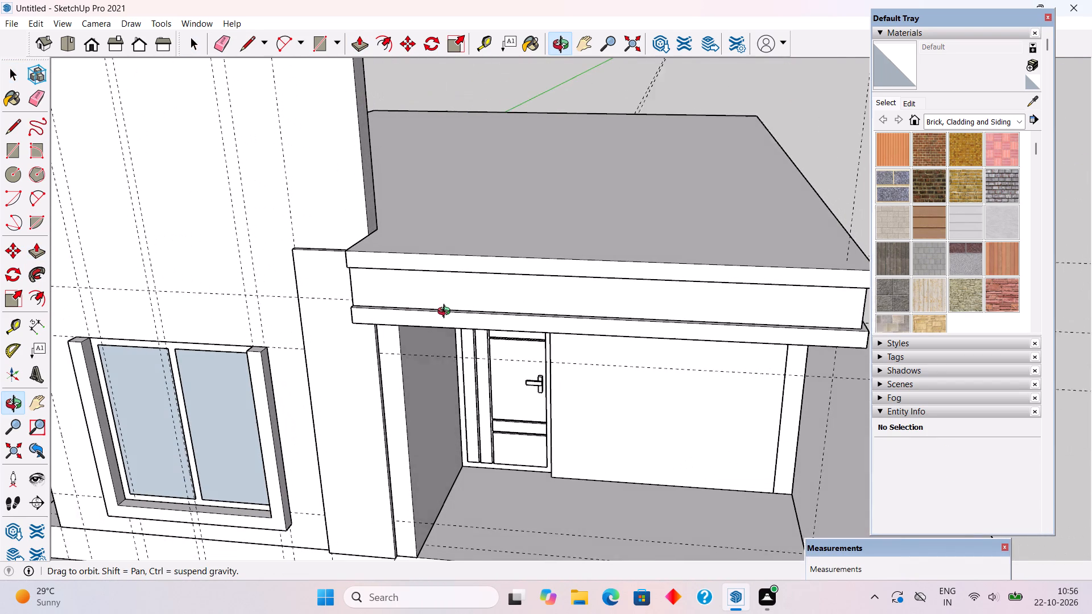
middle_drag(446, 313, 445, 314)
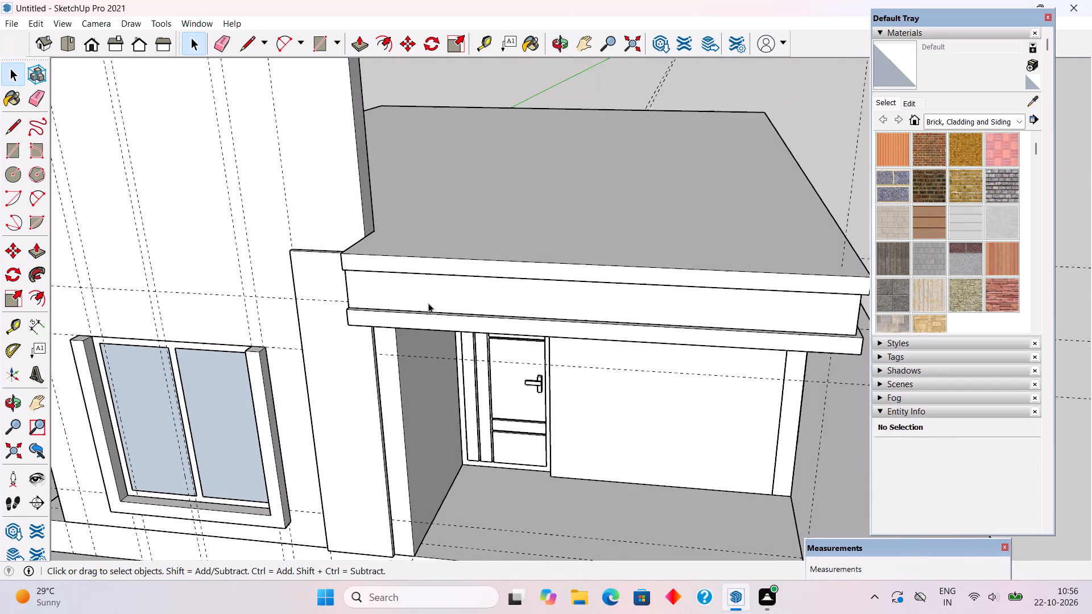
scroll(384, 276, up, 3)
Open the roof slab group for editing and measure the width of the wall strip between the front window and the porch.
triple_click(367, 262)
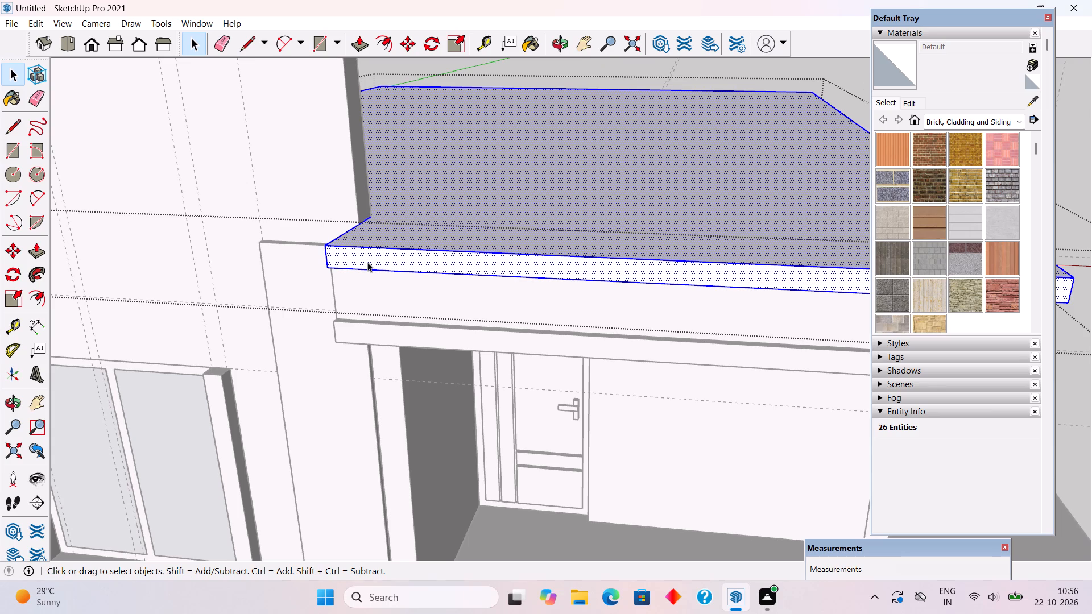
middle_drag(367, 262, 400, 264)
scroll(400, 264, down, 2)
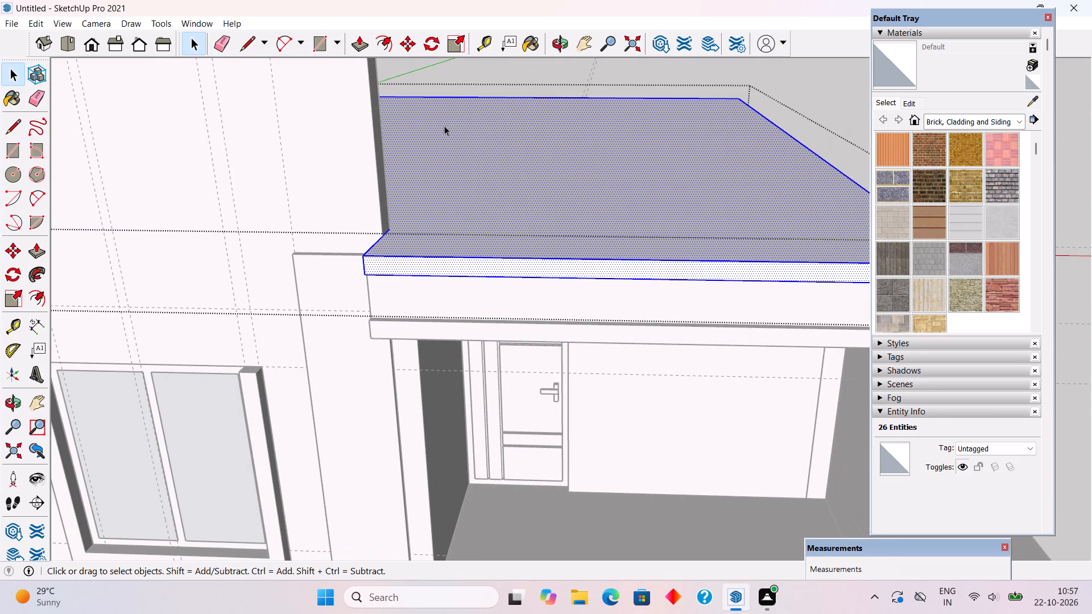
scroll(453, 101, up, 4)
scroll(454, 99, down, 4)
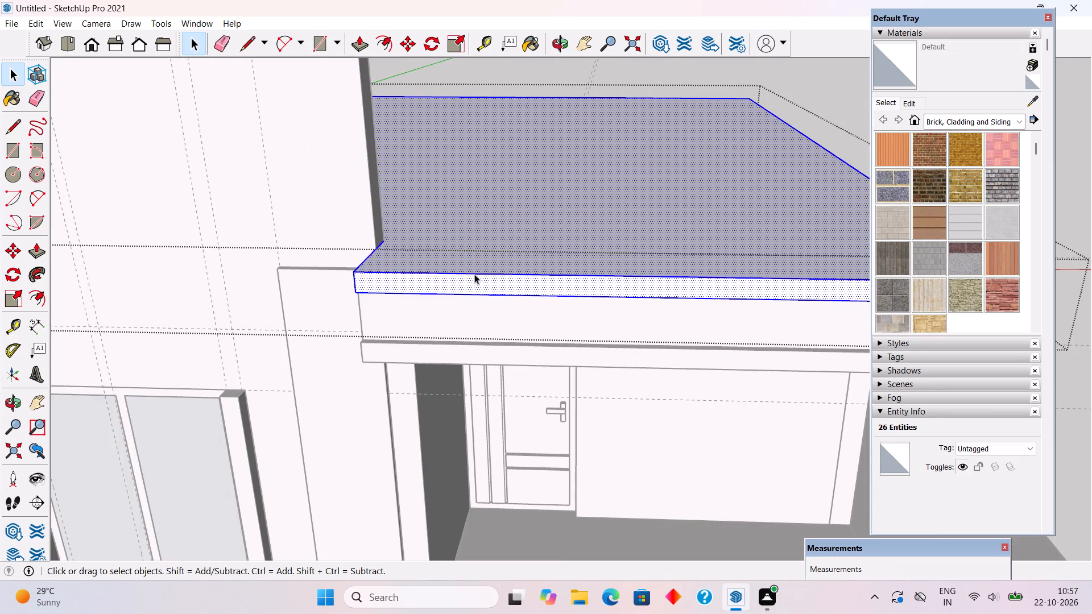
middle_drag(475, 265, 472, 204)
scroll(472, 230, down, 2)
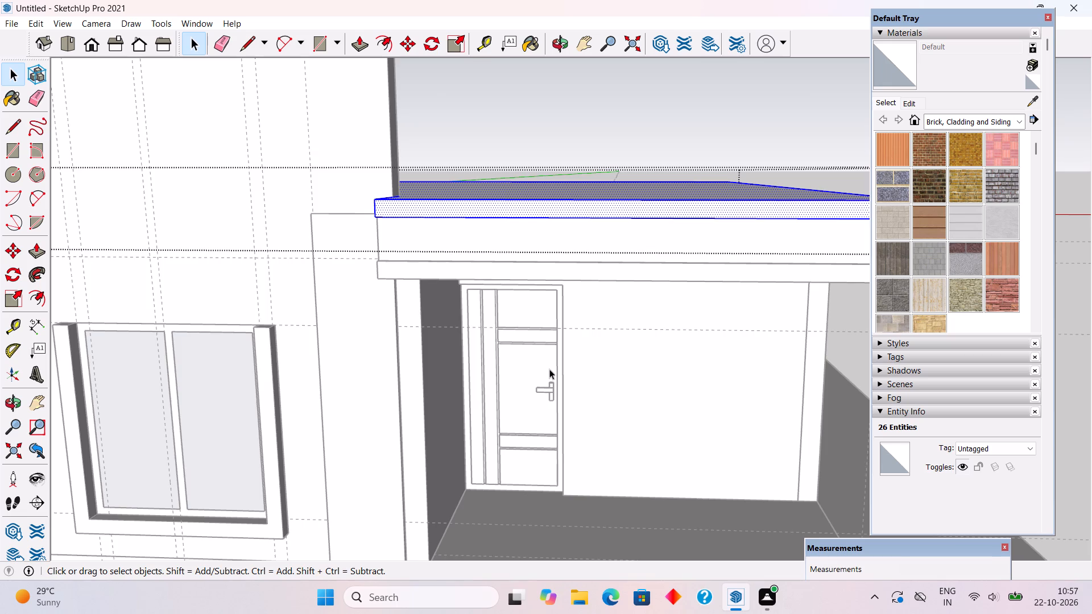
scroll(549, 369, up, 1)
middle_drag(547, 325, 549, 308)
scroll(509, 64, up, 3)
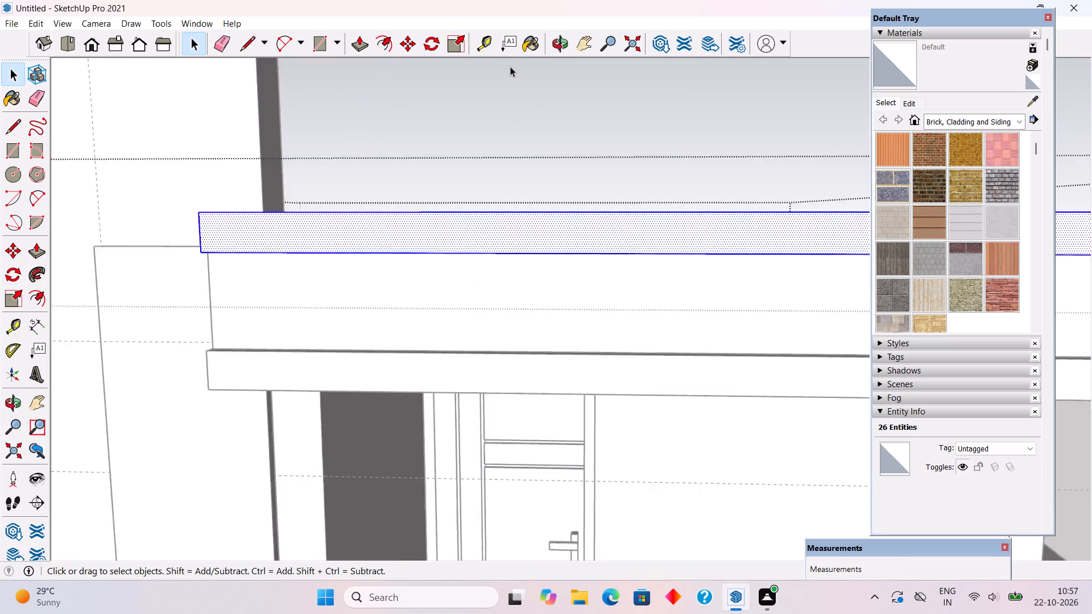
scroll(510, 67, up, 2)
scroll(510, 89, down, 3)
middle_drag(531, 171, 557, 161)
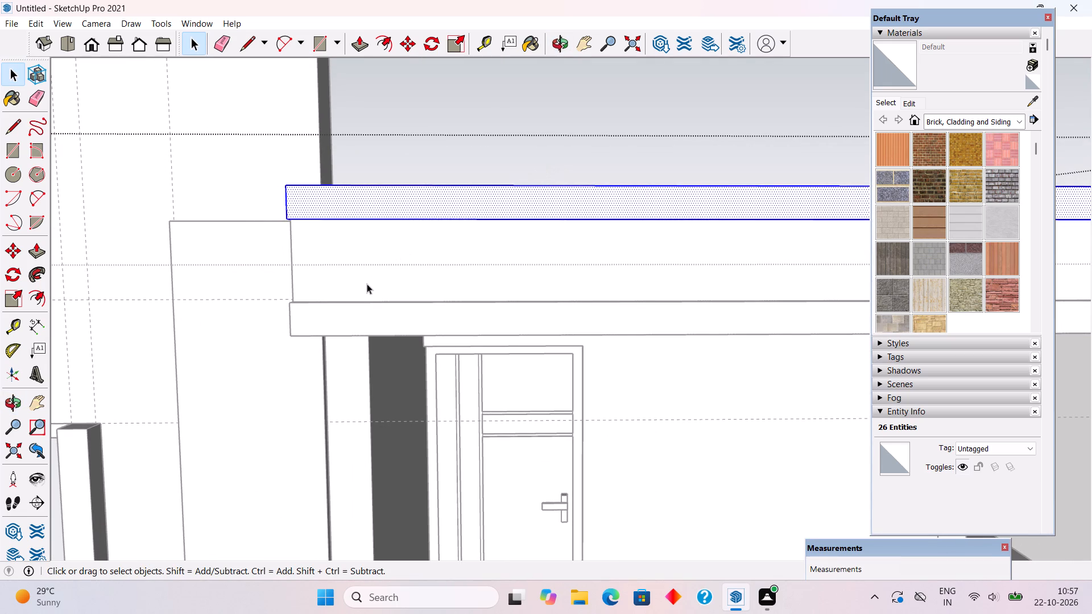
key(t)
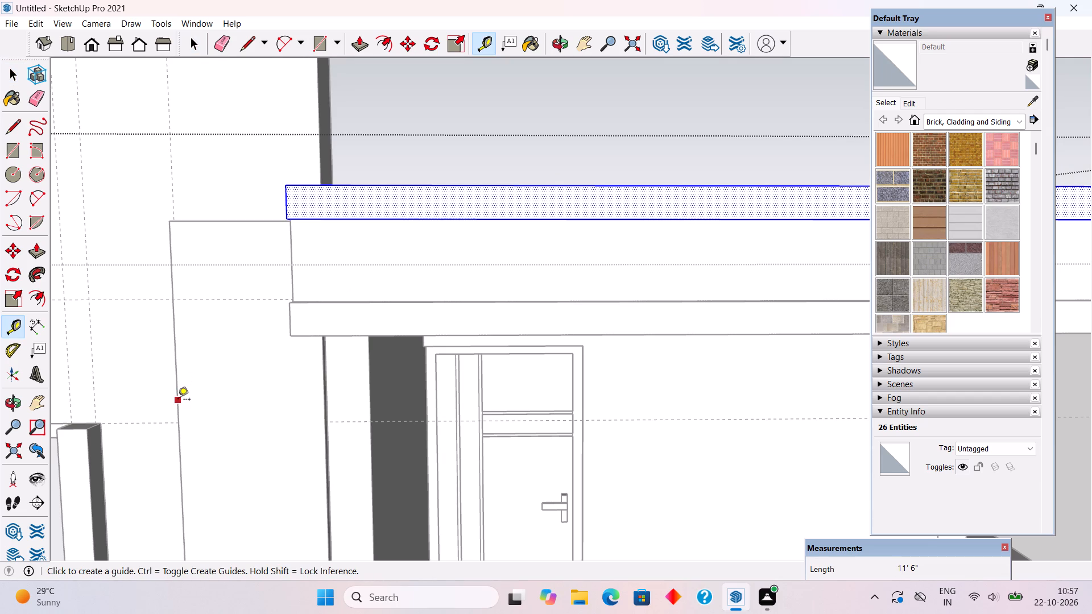
click(178, 400)
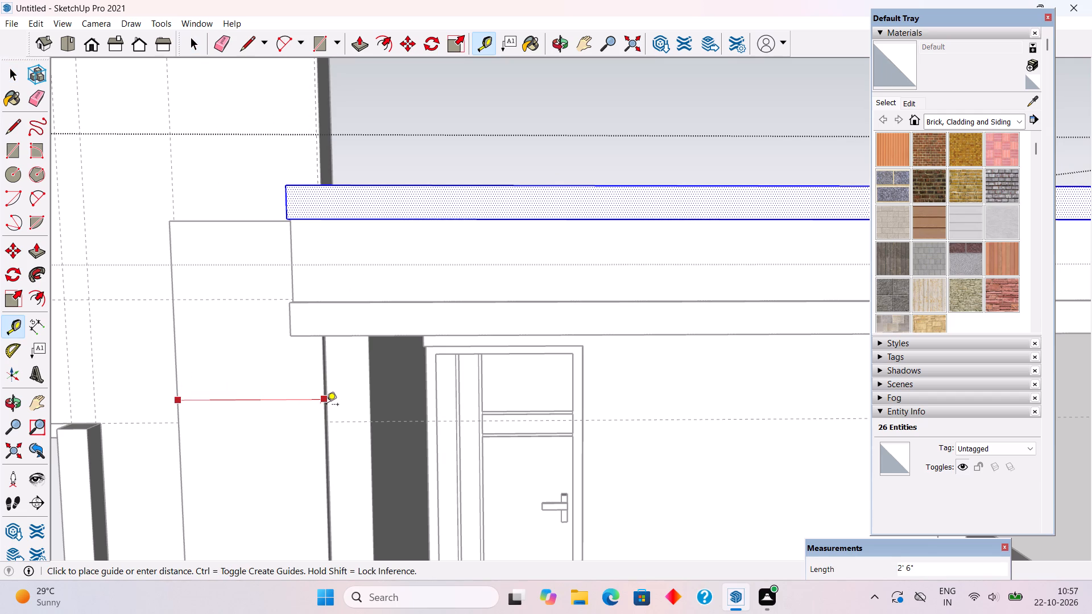
key(space)
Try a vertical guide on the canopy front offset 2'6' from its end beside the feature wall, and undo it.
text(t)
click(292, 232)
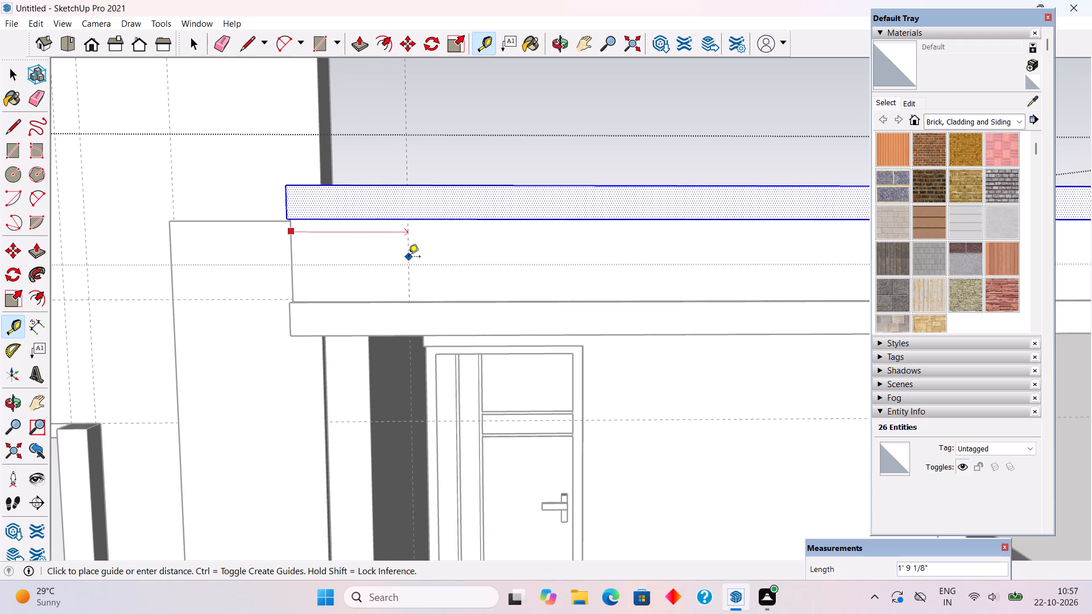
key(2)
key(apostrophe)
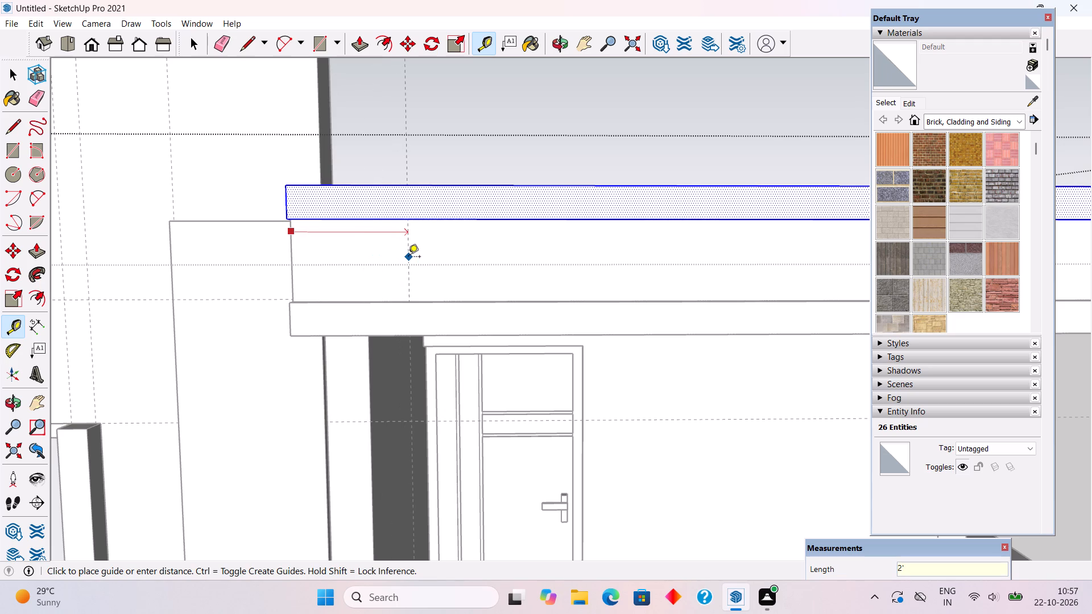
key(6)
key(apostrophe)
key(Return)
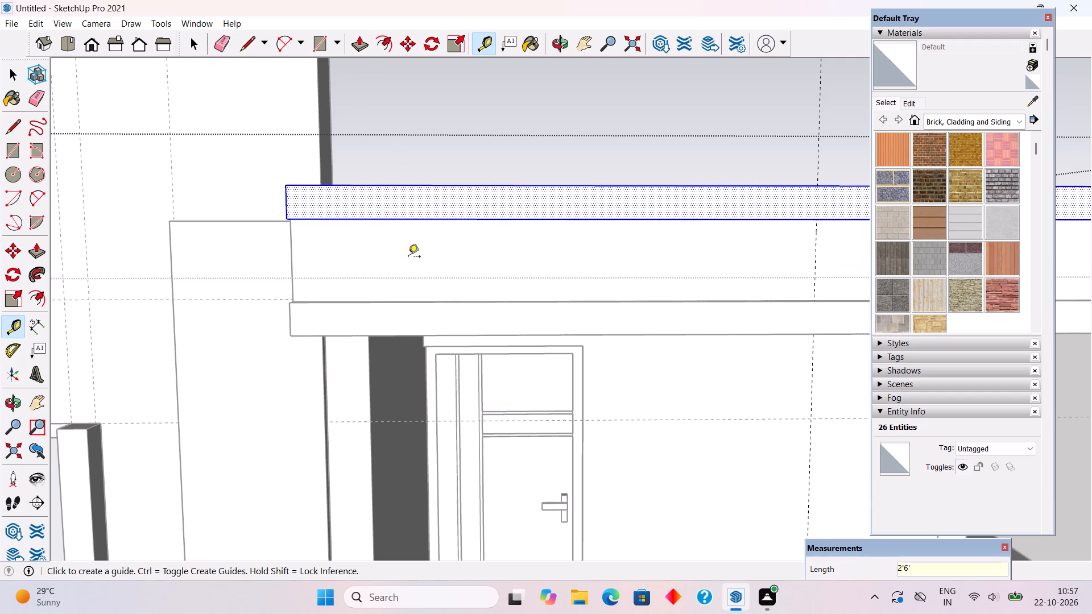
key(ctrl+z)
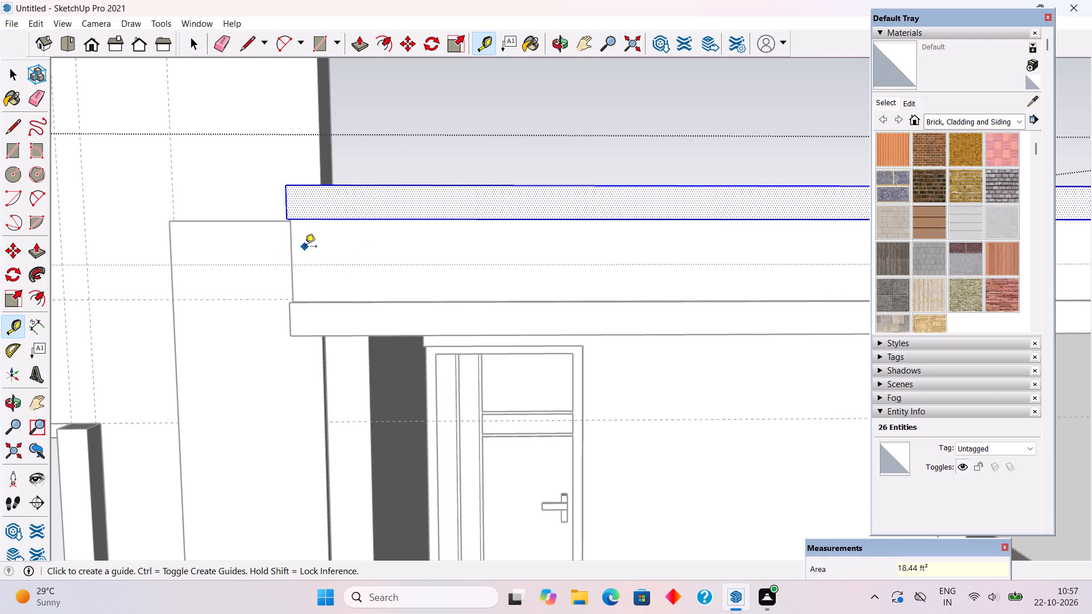
Place a vertical guide on the canopy front 2.5' from its end edge beside the feature wall.
click(293, 258)
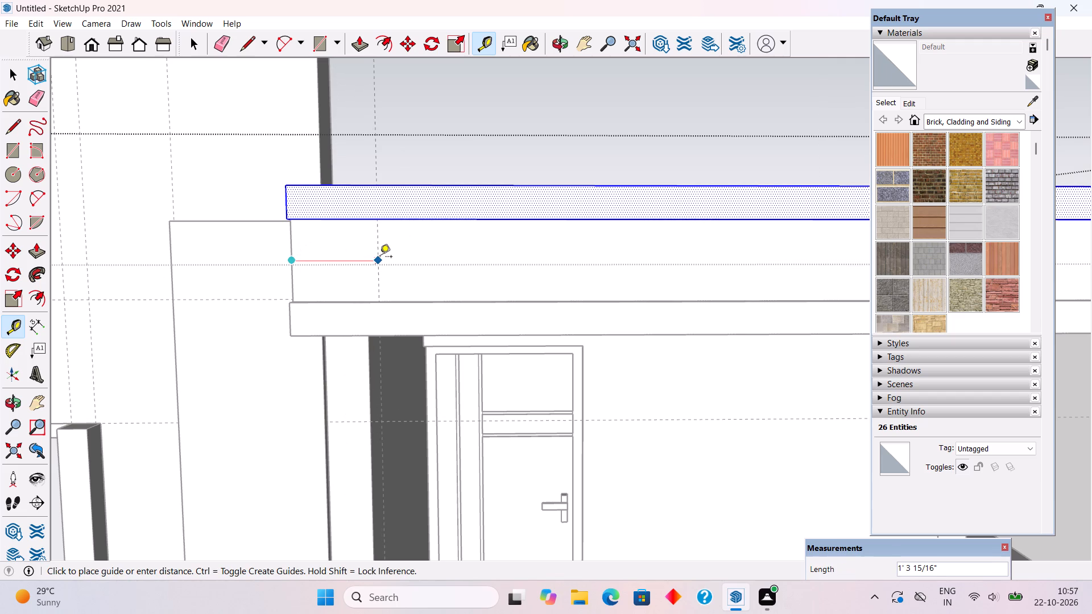
text(2.5)
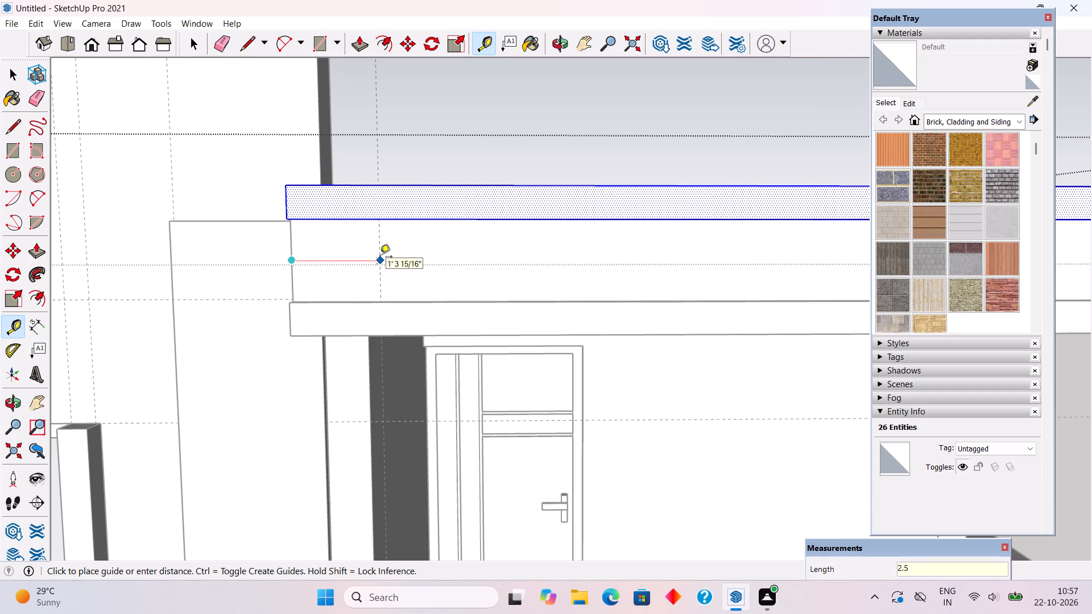
key(apostrophe)
key(Return)
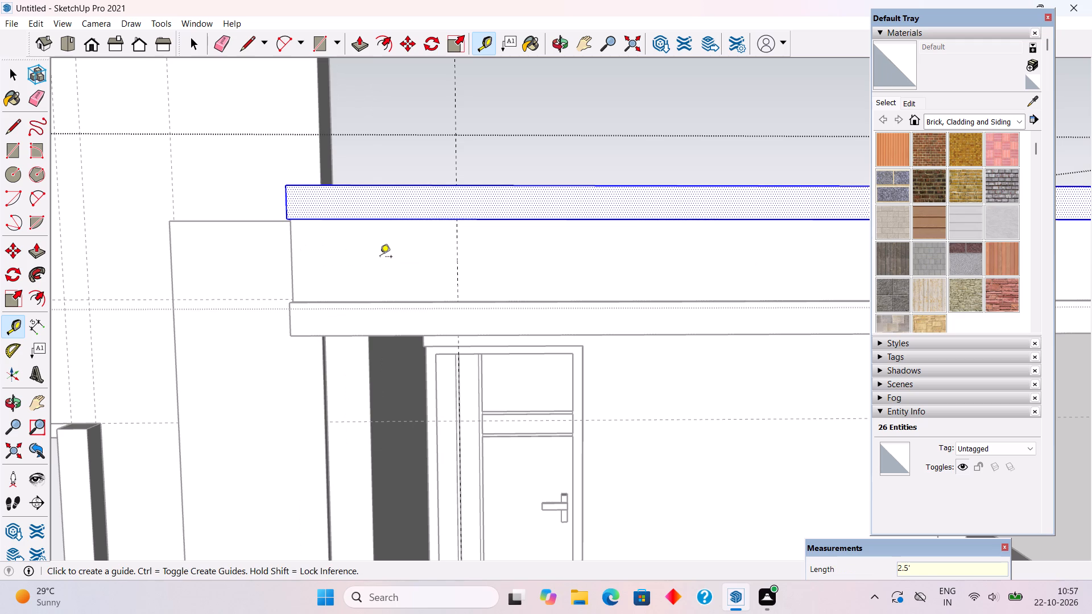
key(space)
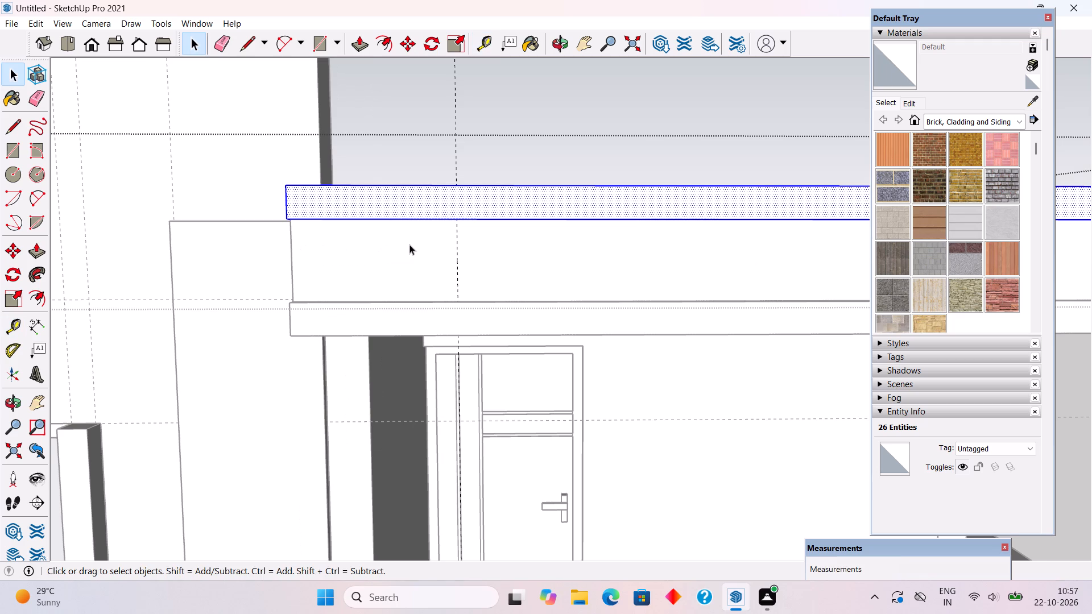
Push the roof slab's end face beside the feature wall back about 2' 6'' to the vertical guide.
scroll(409, 244, up, 3)
middle_drag(409, 217, 562, 265)
scroll(560, 267, down, 4)
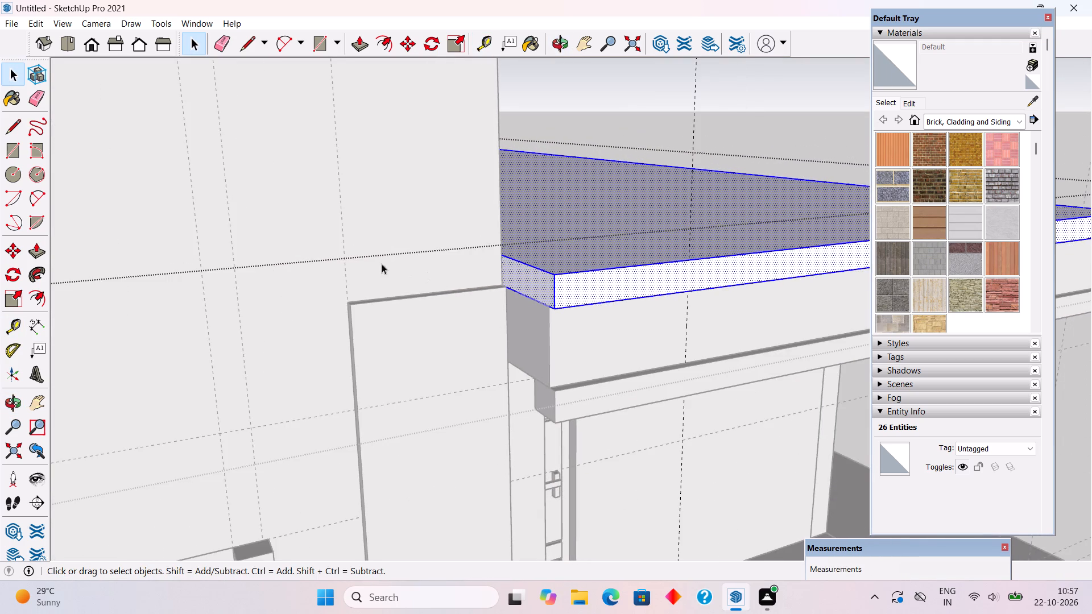
scroll(333, 250, down, 4)
middle_drag(328, 254, 318, 297)
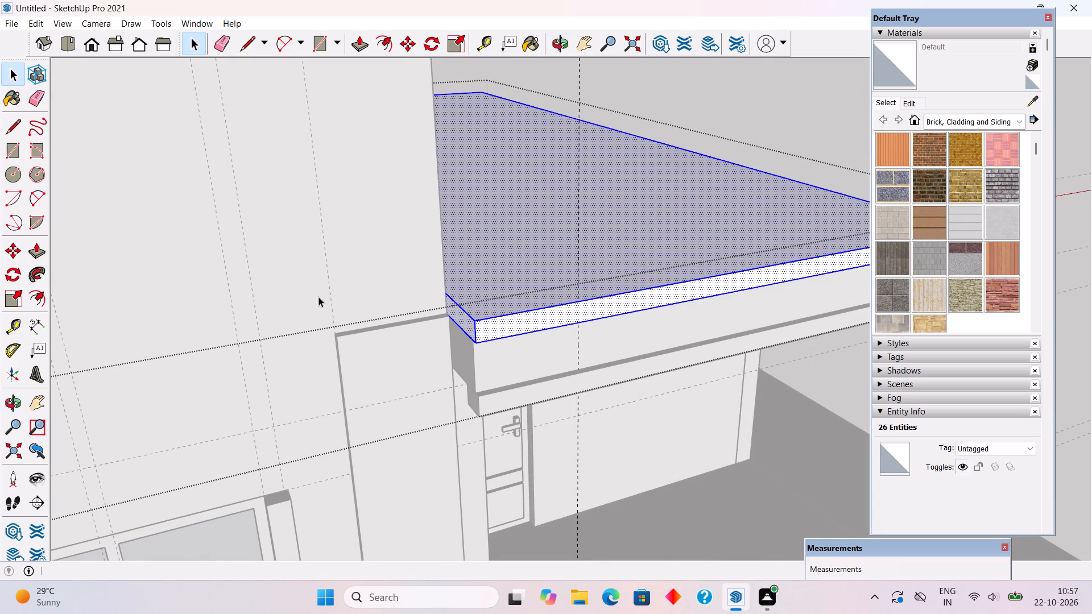
scroll(464, 190, up, 1)
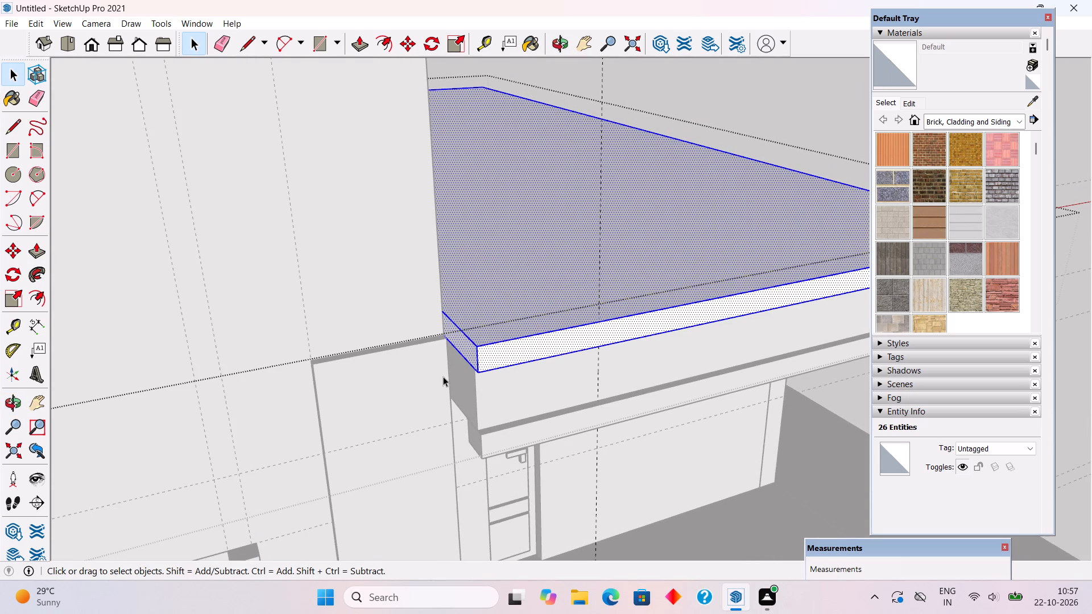
key(p)
click(475, 350)
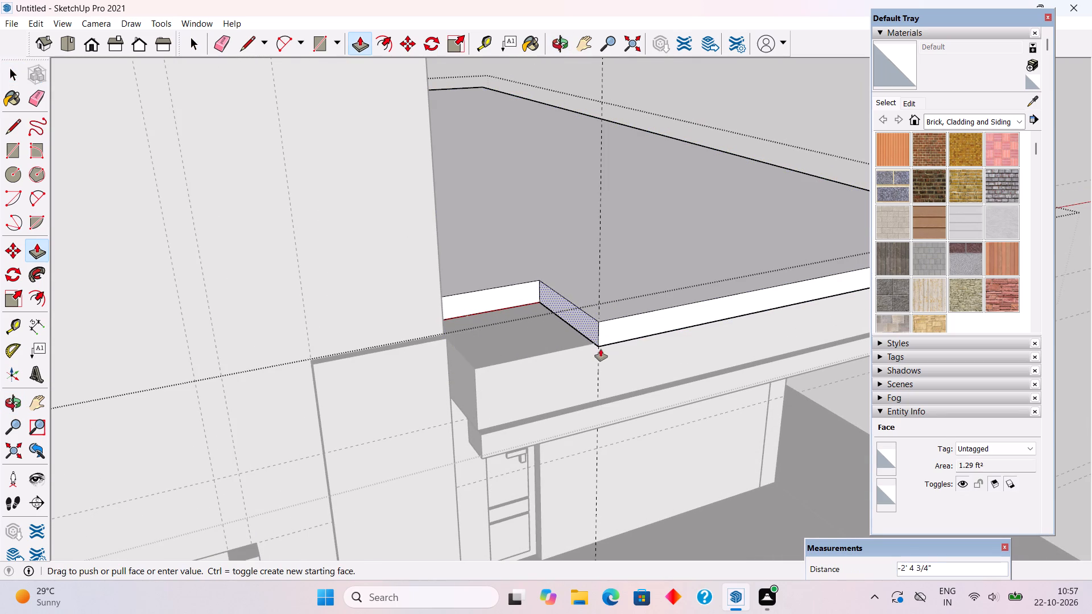
click(598, 361)
key(space)
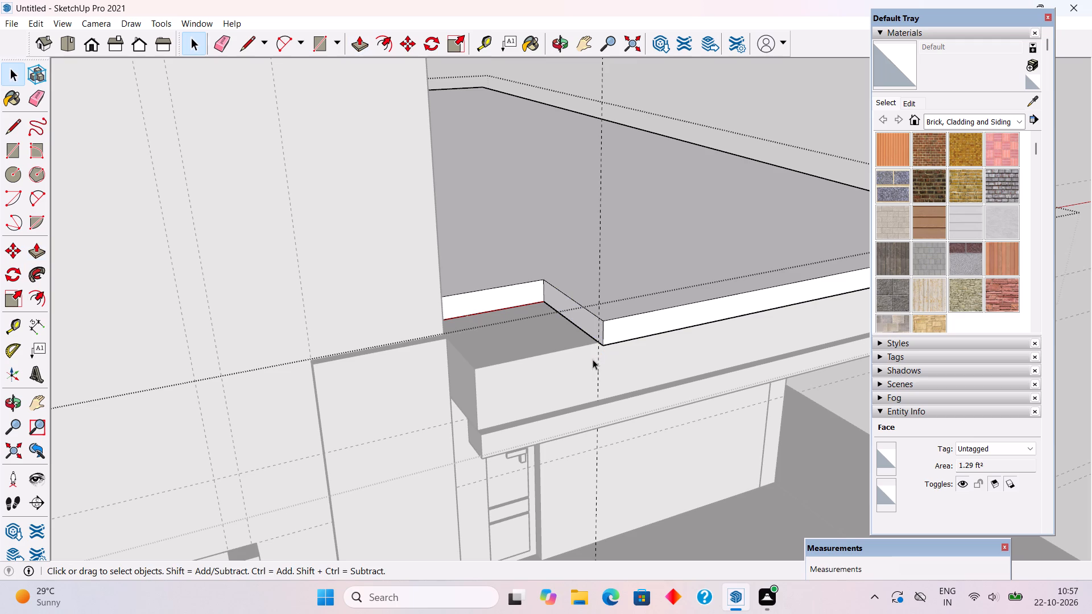
Open the canopy group beneath the slab for editing and select its top face exposed beside the feature wall.
middle_drag(565, 349, 471, 395)
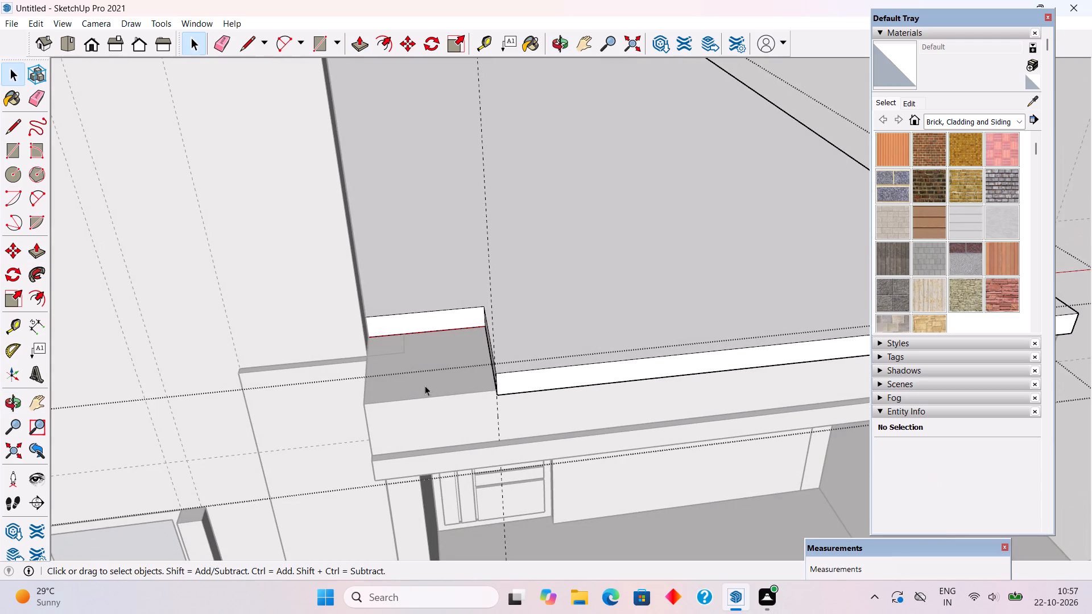
middle_drag(425, 385, 378, 446)
scroll(373, 419, up, 4)
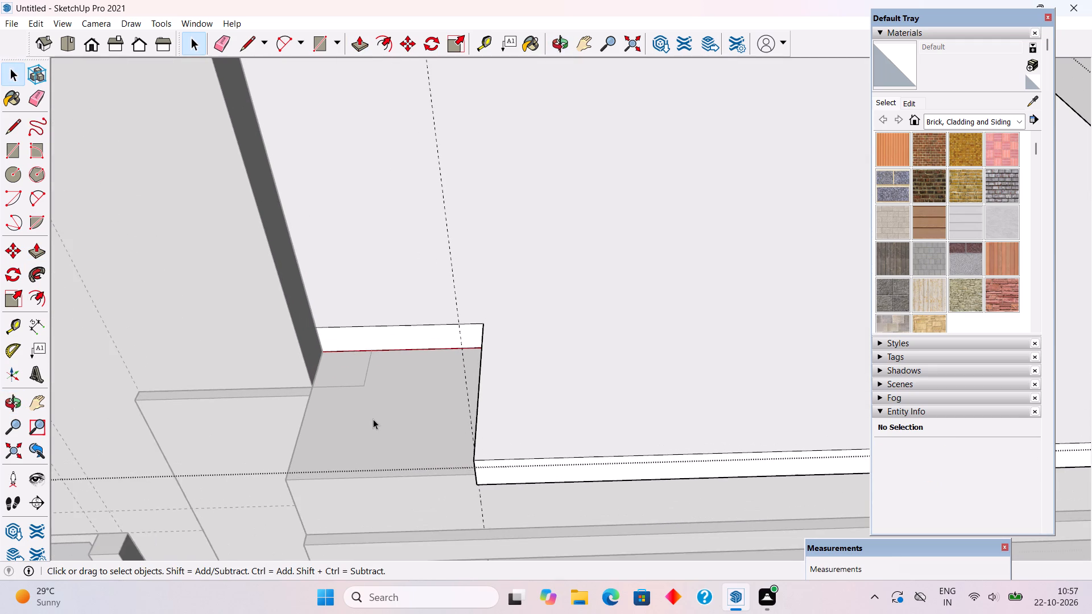
scroll(392, 437, up, 3)
double_click(395, 436)
click(395, 436)
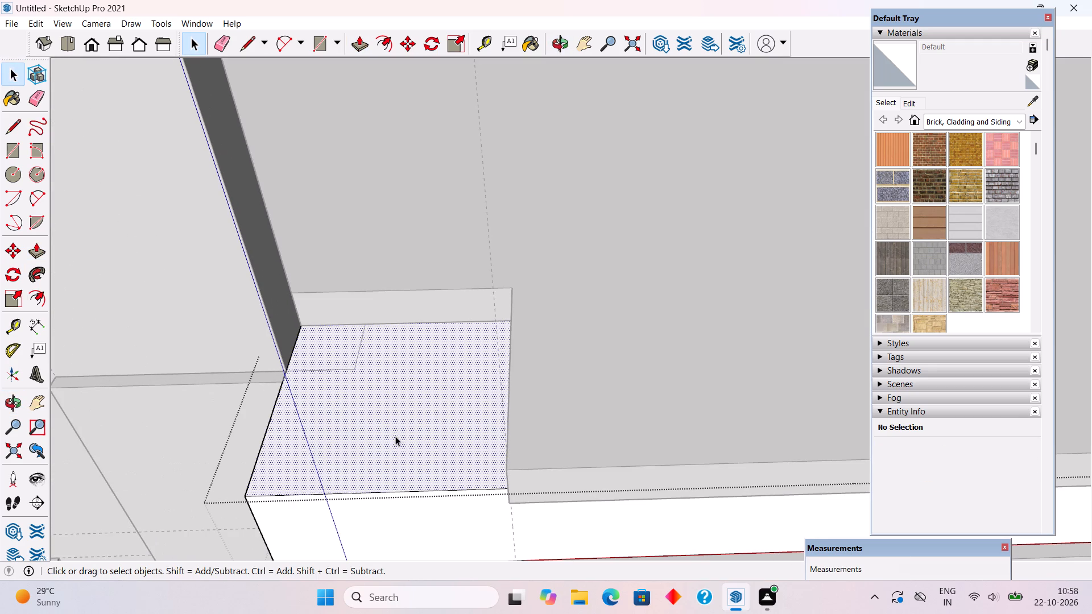
Place a guide on the exposed canopy top, offset 9'' back from its front edge.
middle_drag(413, 412, 478, 358)
scroll(480, 363, down, 1)
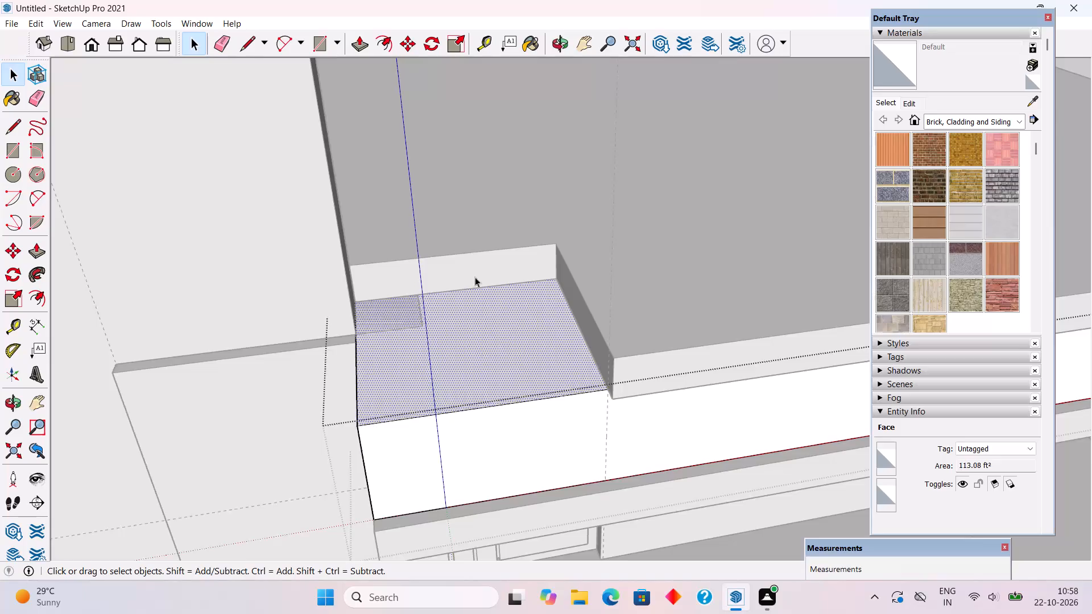
scroll(474, 273, down, 2)
middle_drag(470, 262, 488, 324)
scroll(473, 244, down, 5)
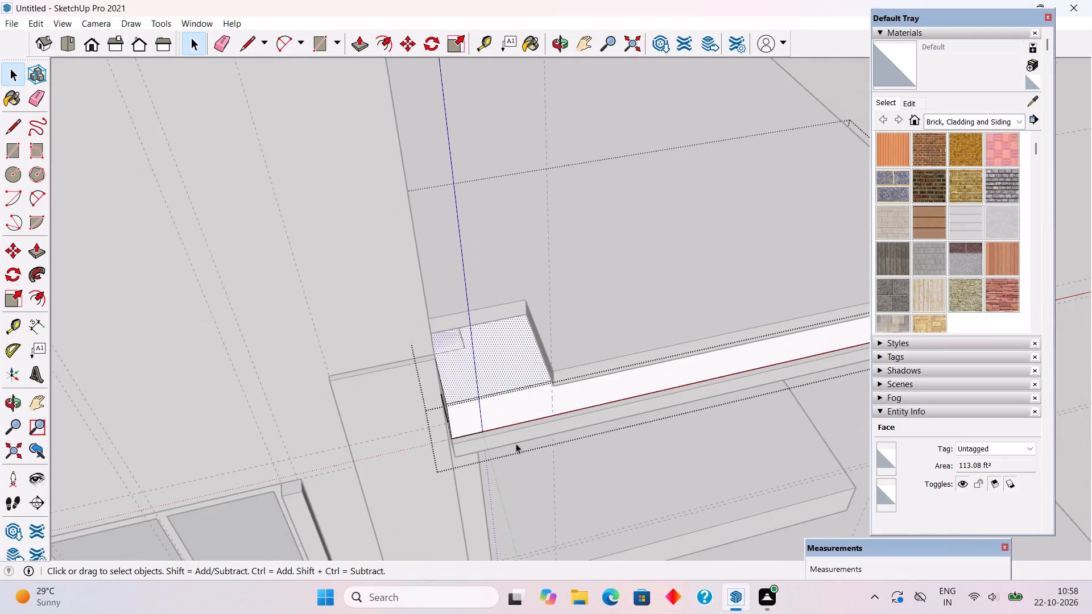
scroll(516, 443, up, 4)
middle_drag(556, 332, 596, 347)
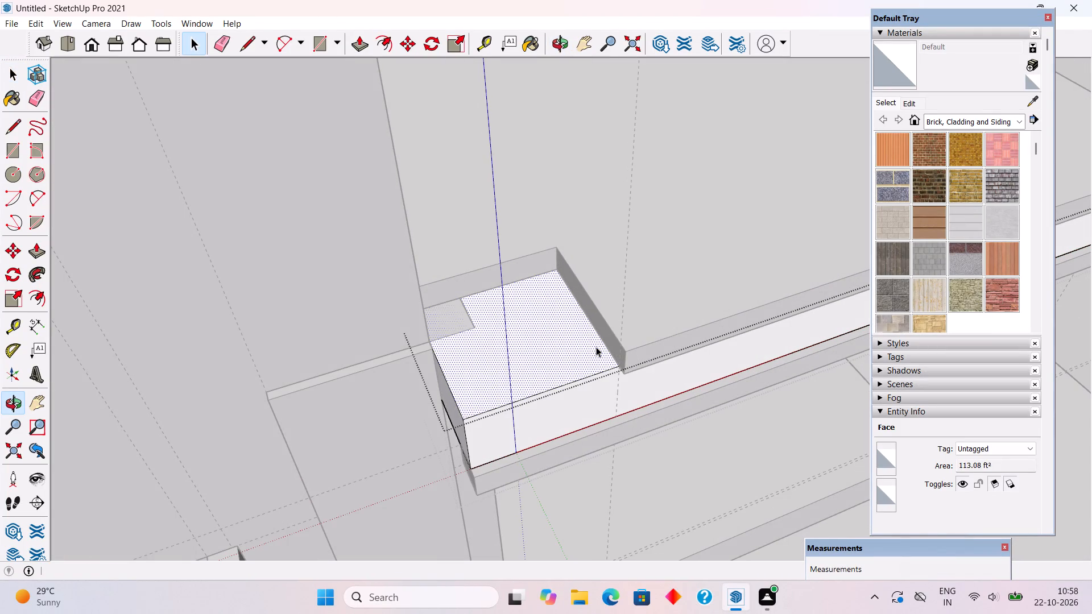
key(t)
click(599, 373)
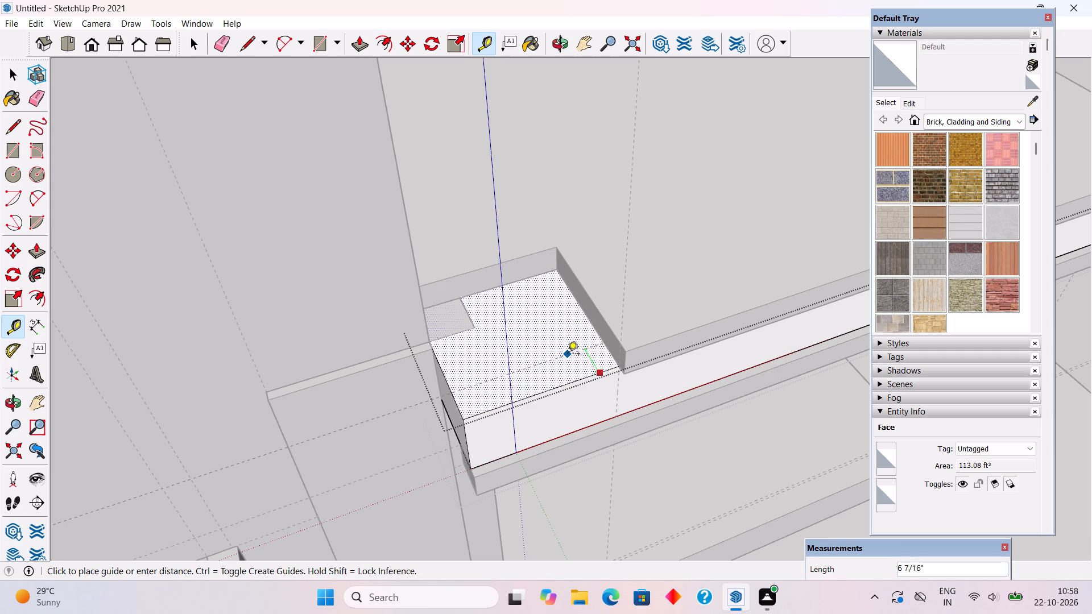
key(9)
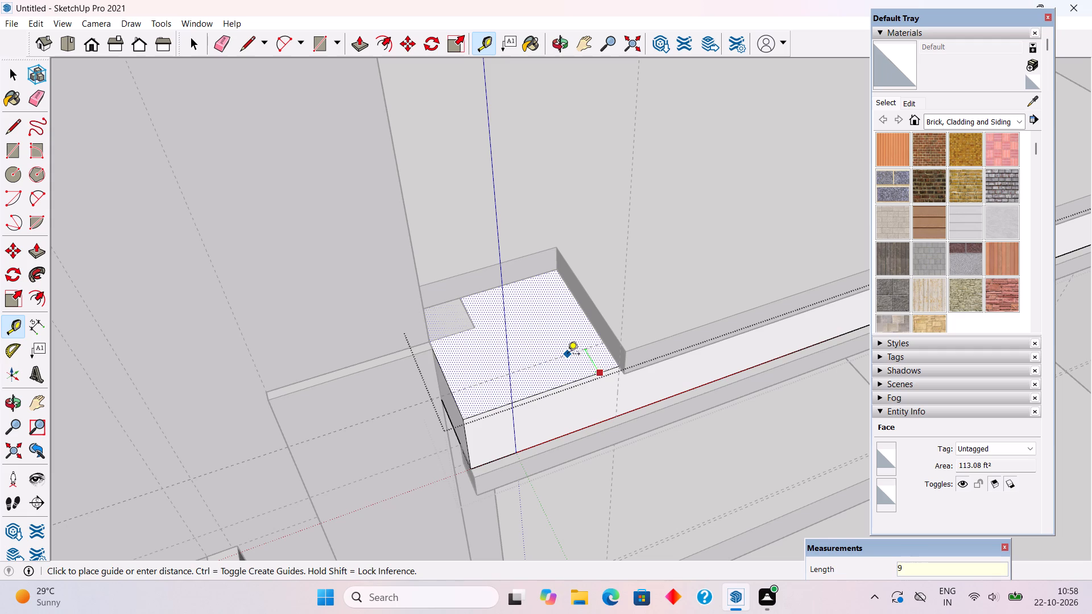
key(shift+quotedbl)
key(Return)
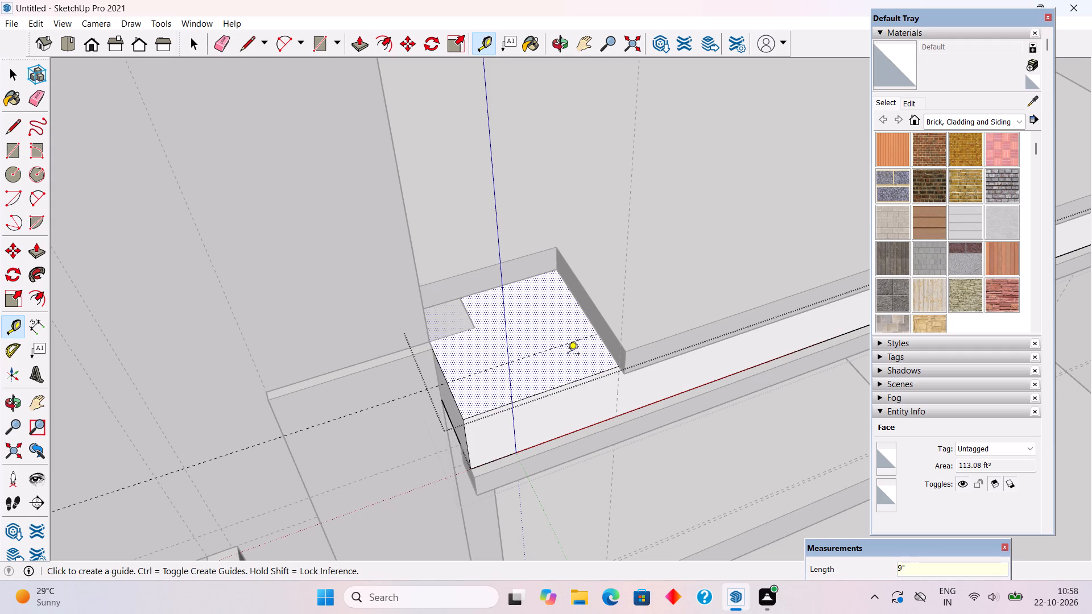
Draw lines along the guide and slab edge to enclose a 2' 6'' by 9'' strip at the canopy's front corner.
key(r)
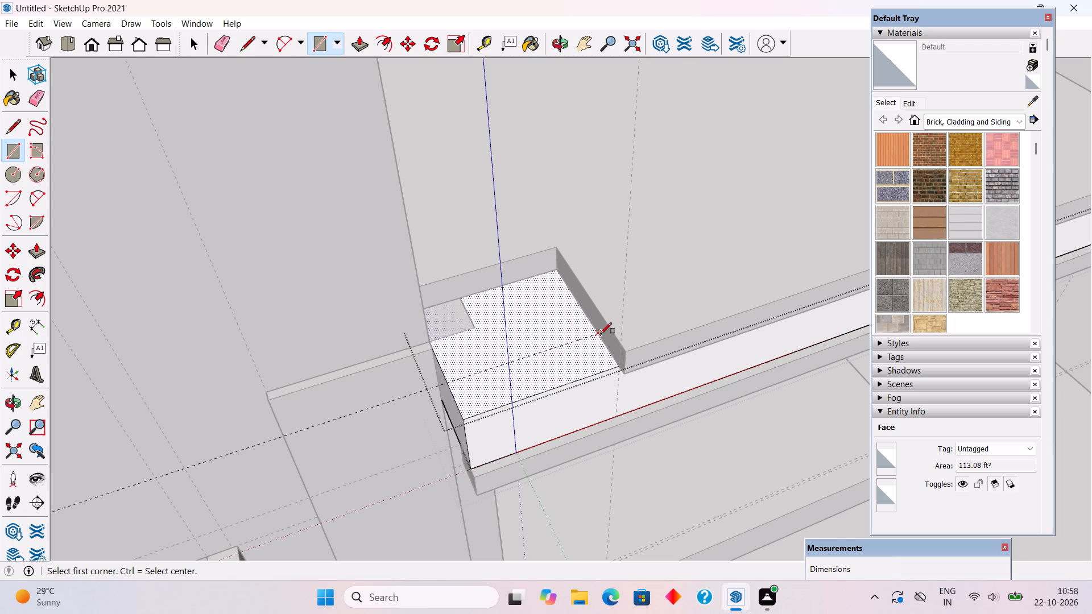
key(l)
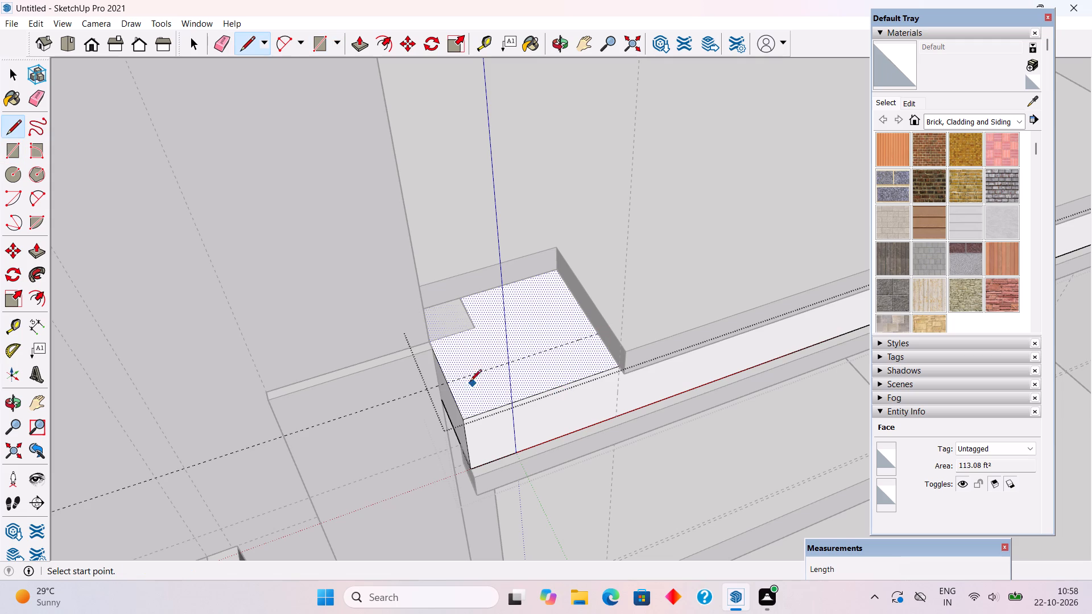
click(449, 381)
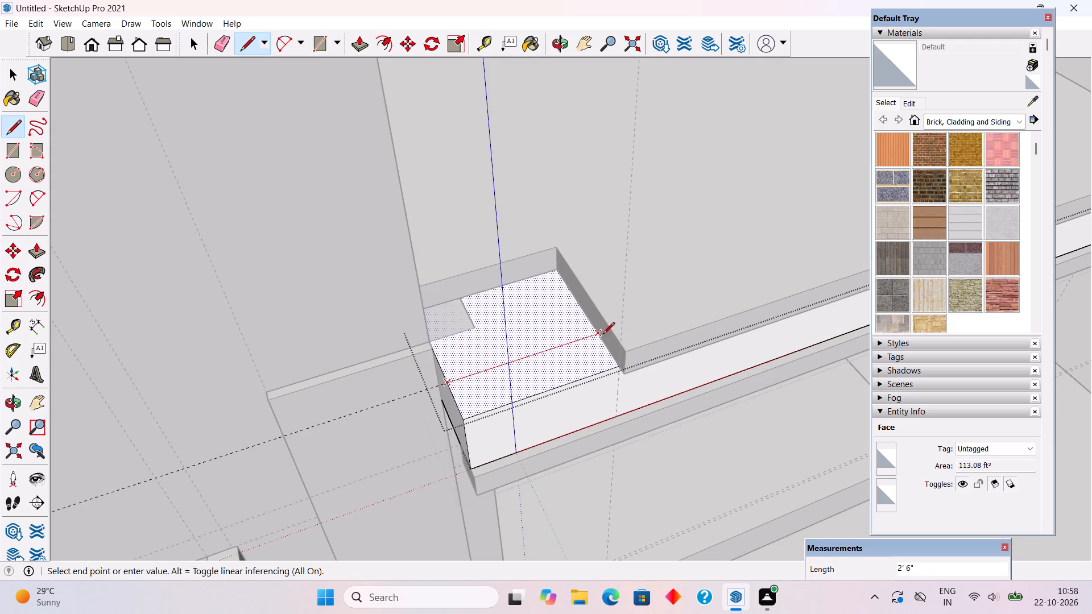
click(600, 336)
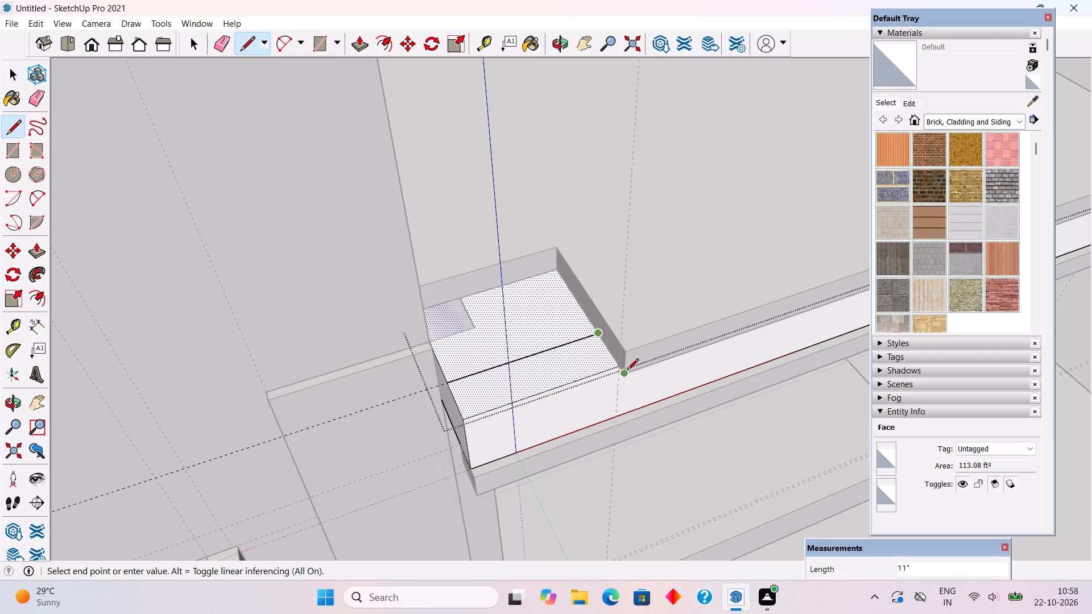
scroll(623, 370, up, 11)
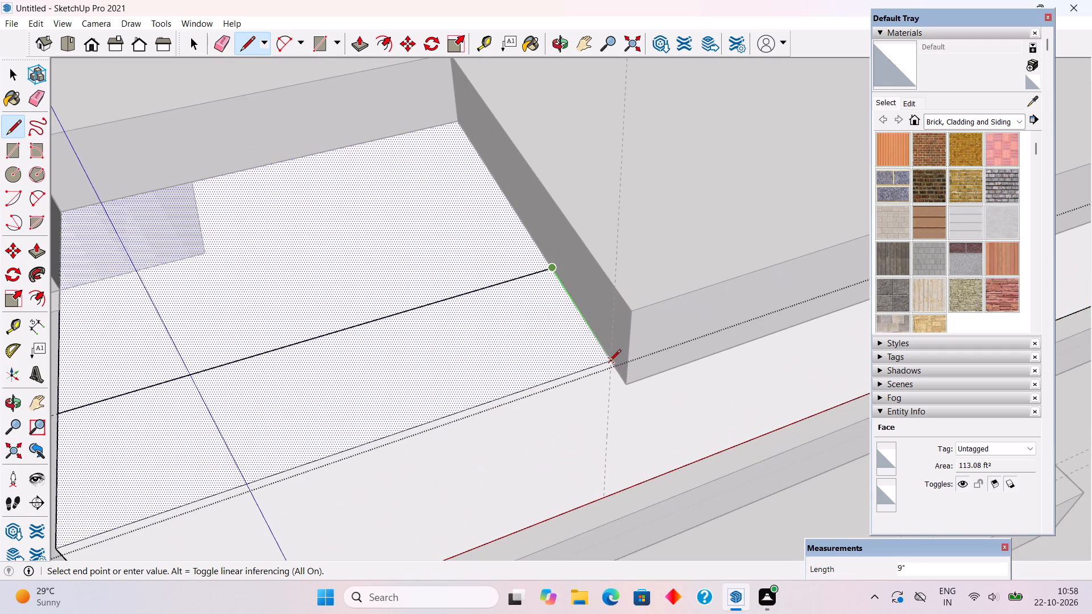
click(609, 362)
Push/Pull the 9'' front corner strip on the canopy top up 3.5'.
key(p)
click(545, 334)
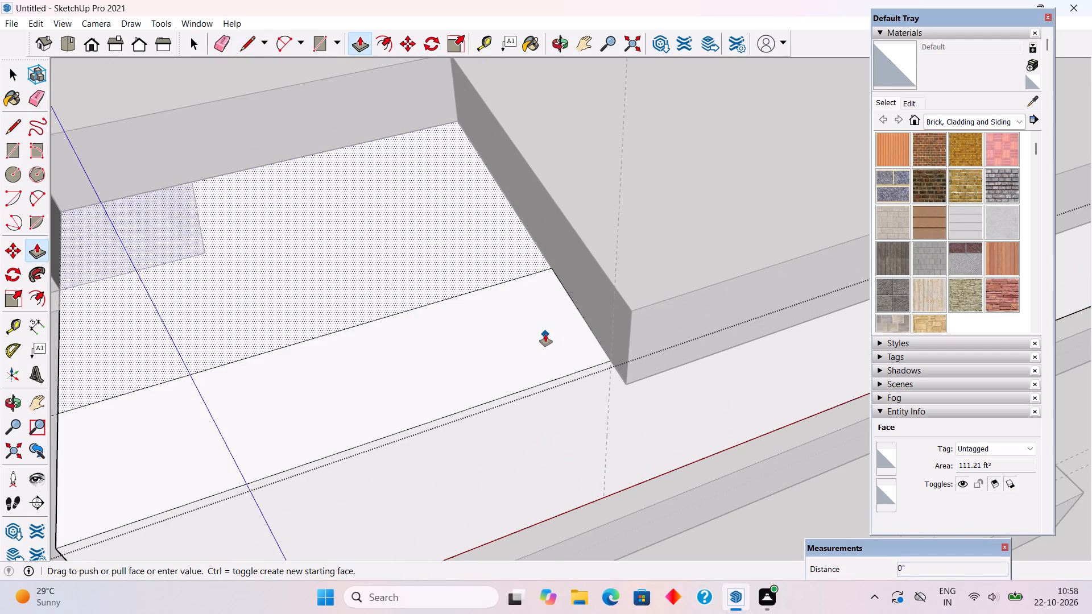
key(space)
click(545, 334)
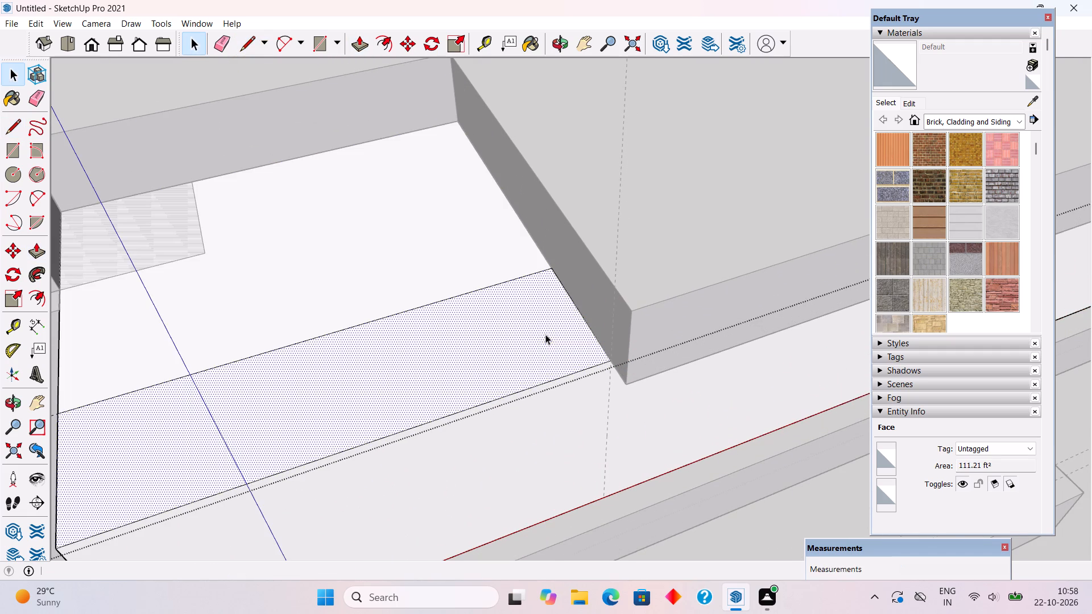
key(p)
click(545, 334)
scroll(533, 282, down, 18)
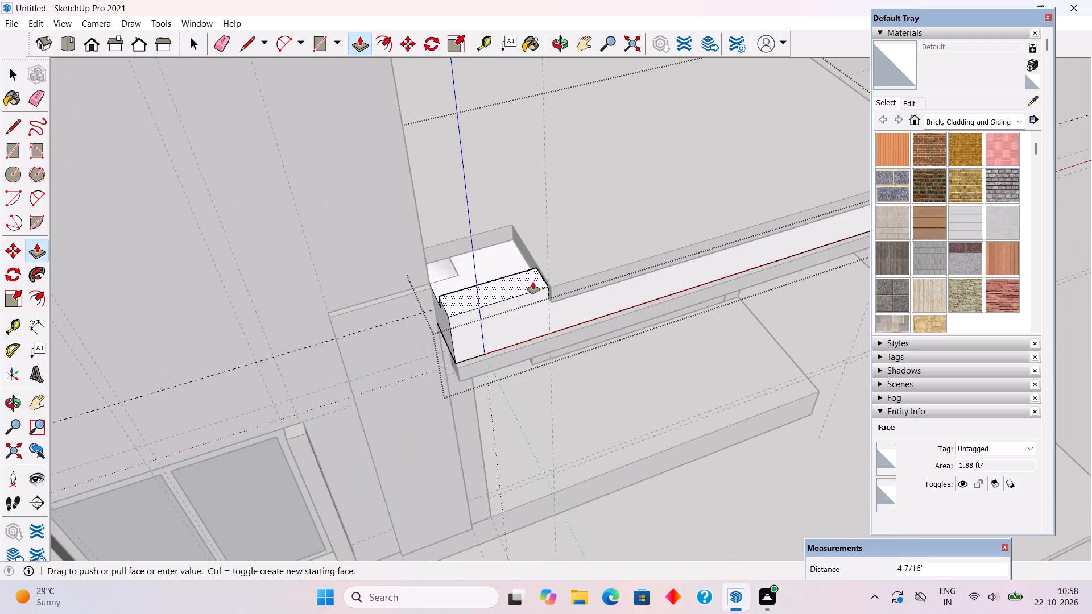
scroll(533, 282, down, 2)
middle_drag(533, 282, 492, 209)
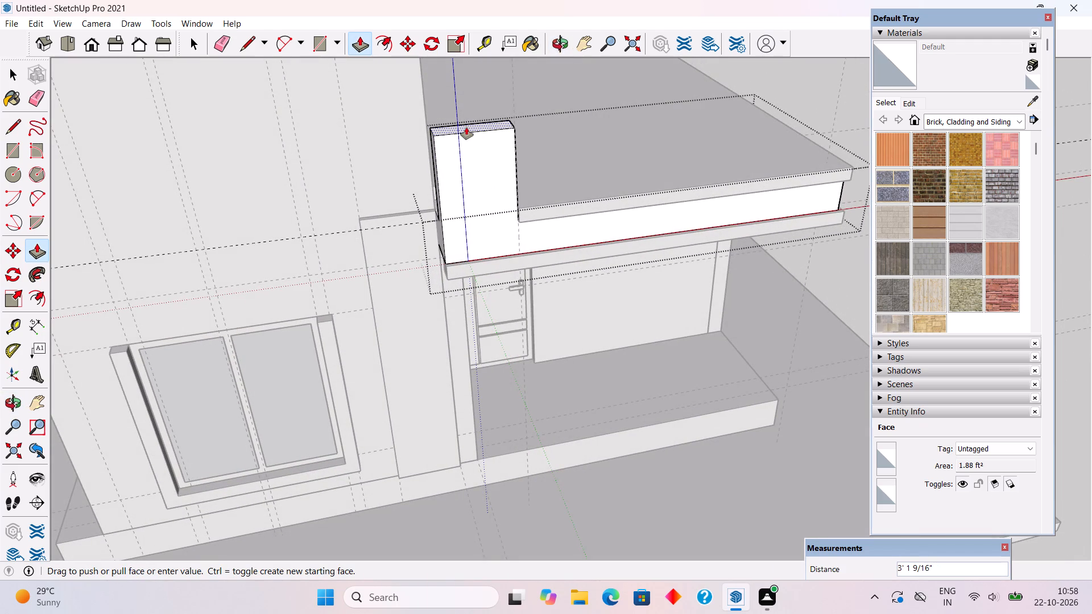
text(3.5')
key(Return)
key(space)
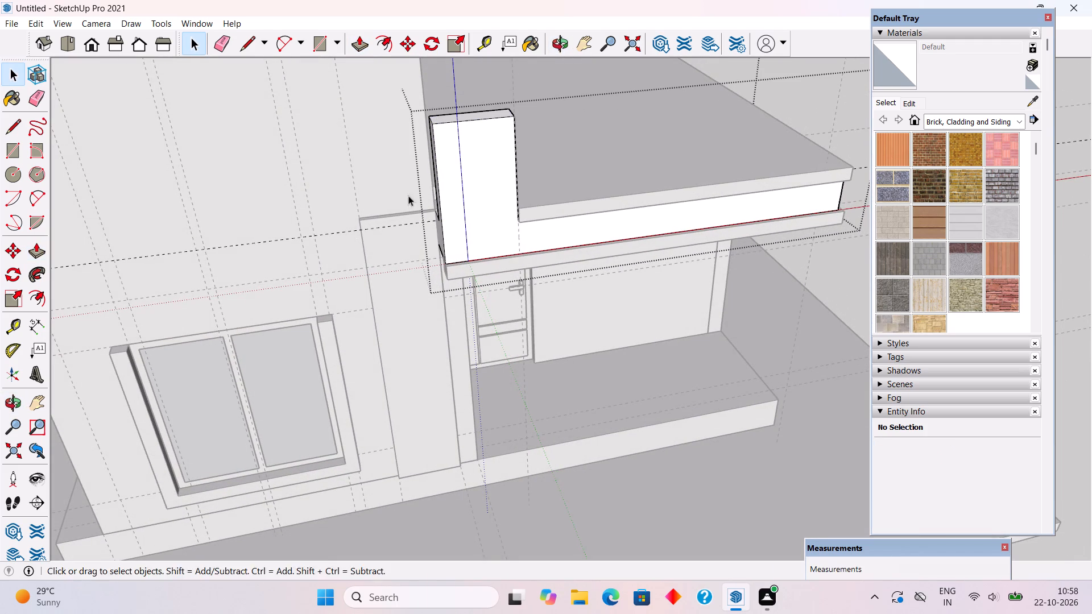
Leave group editing and place a guide on the canopy top 9'' from its end edge beside the feature wall.
middle_drag(408, 197, 360, 482)
scroll(360, 482, up, 2)
scroll(415, 483, up, 4)
scroll(457, 429, up, 2)
middle_drag(460, 418, 456, 402)
triple_click(456, 402)
scroll(456, 402, down, 4)
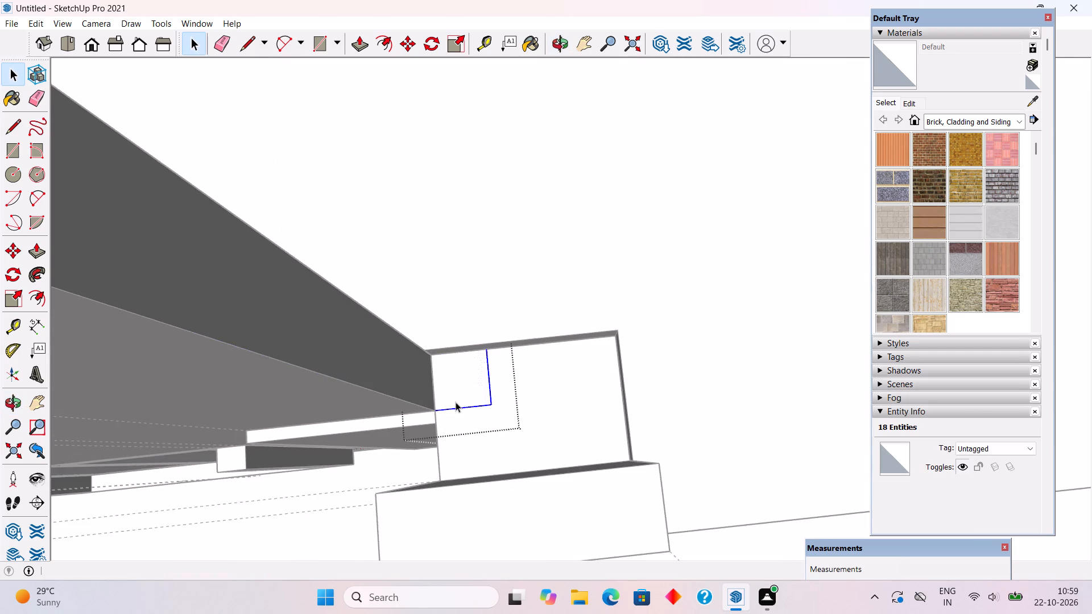
scroll(456, 402, down, 4)
click(346, 532)
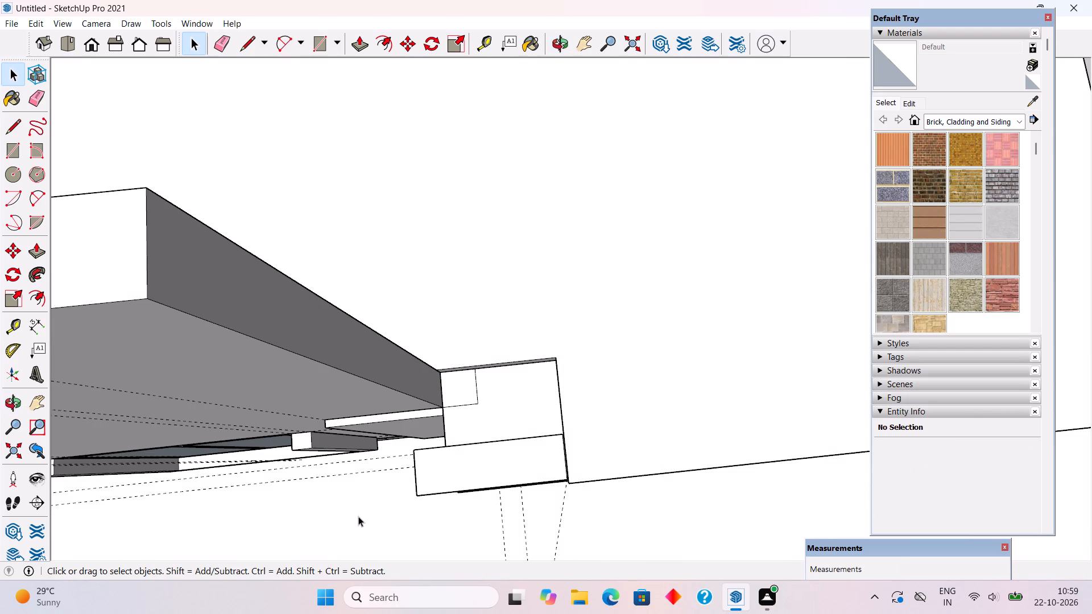
scroll(494, 381, up, 4)
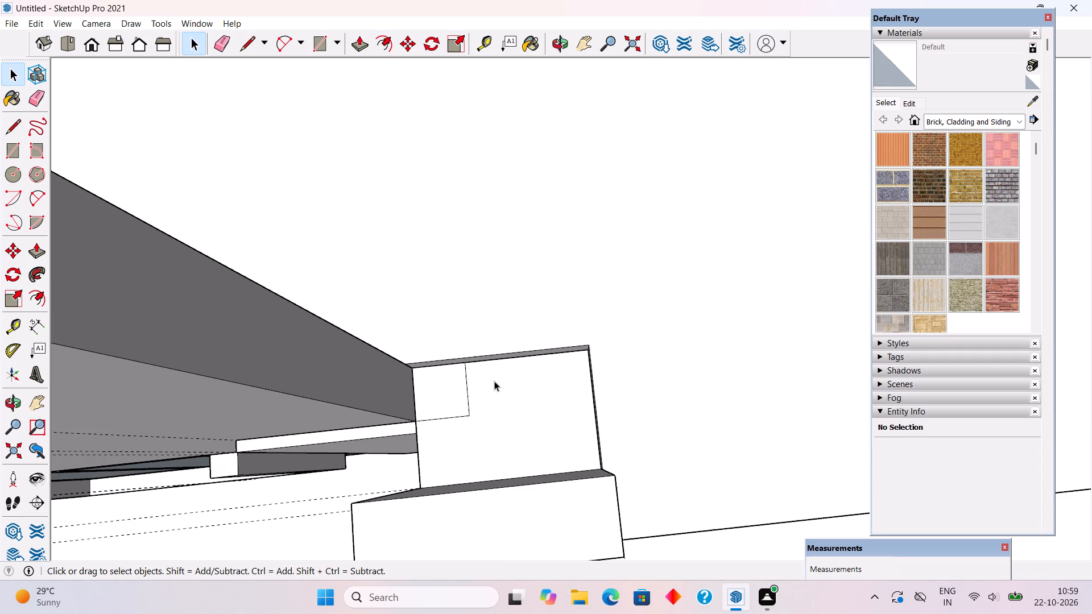
middle_drag(495, 412, 503, 427)
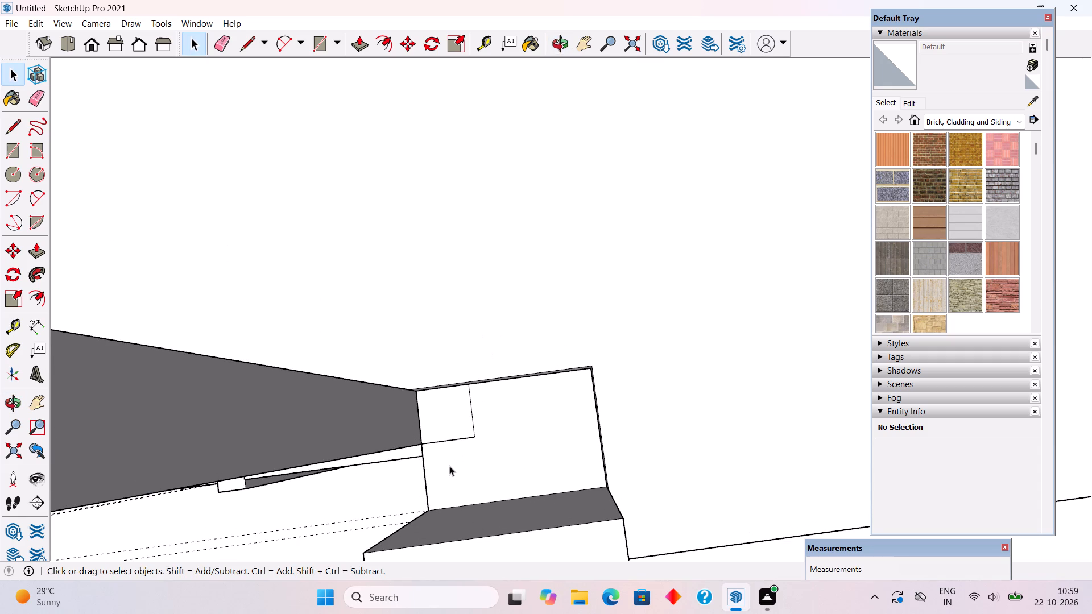
key(t)
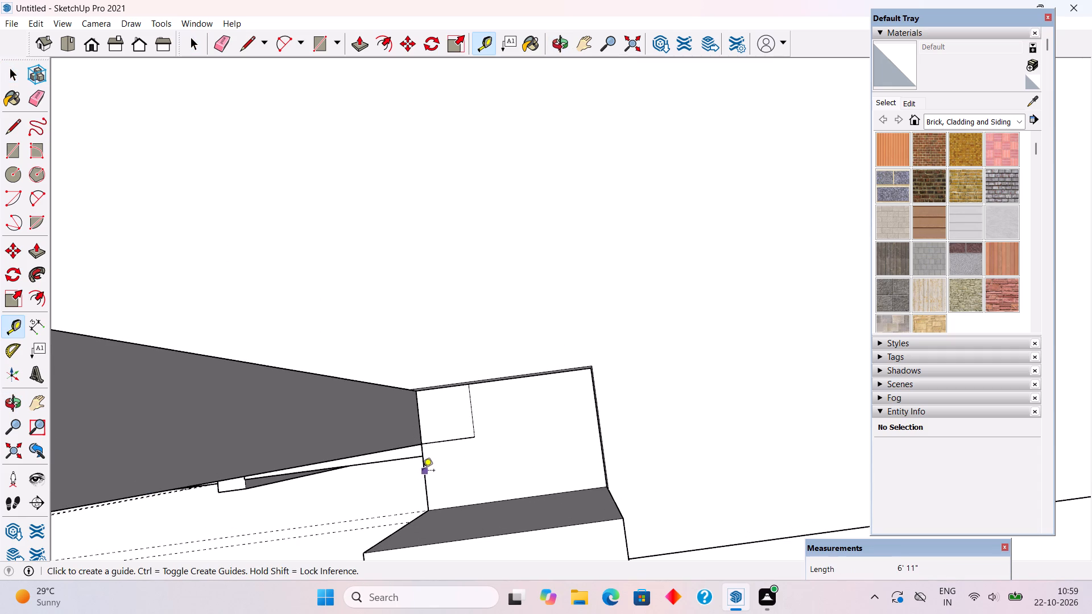
click(423, 471)
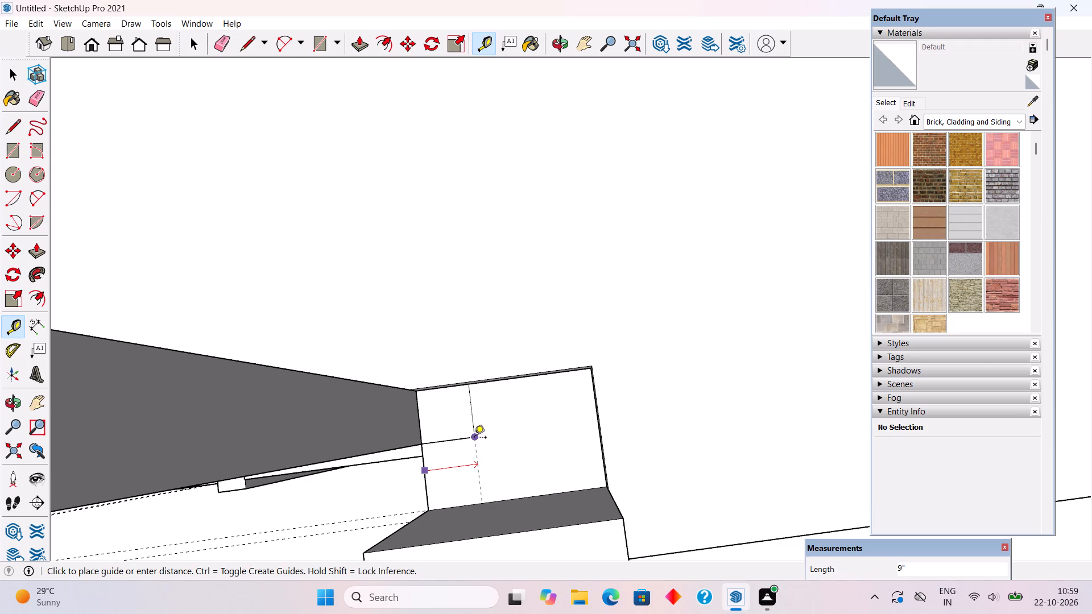
click(474, 438)
Draw a rectangle about 9'' by 1' 7 1/2'' on the canopy top, between its end edge and the guide, behind the raised block.
middle_drag(485, 428, 490, 403)
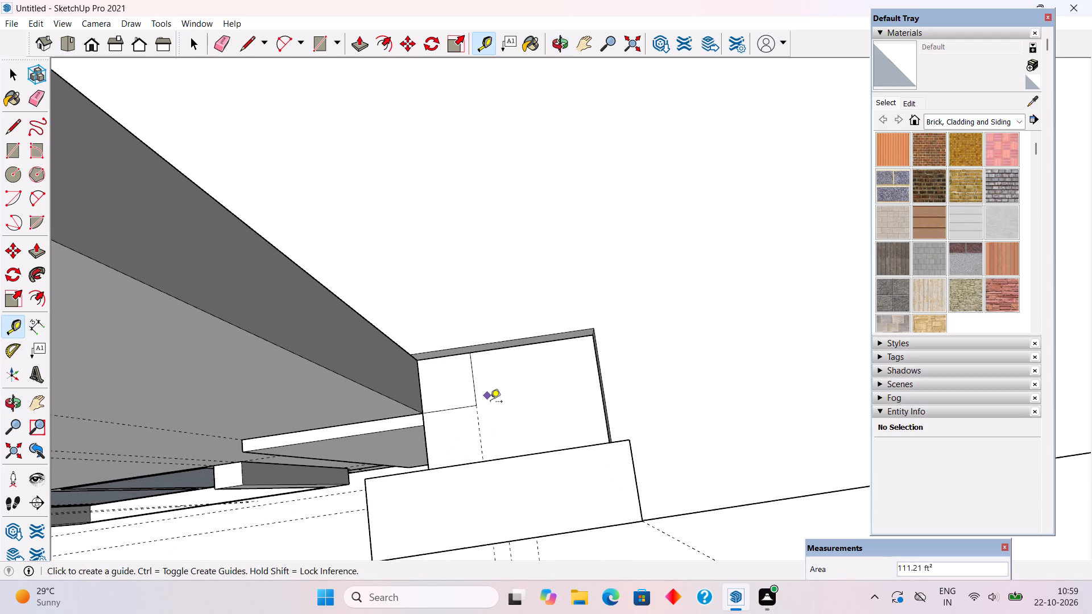
key(r)
scroll(418, 363, up, 4)
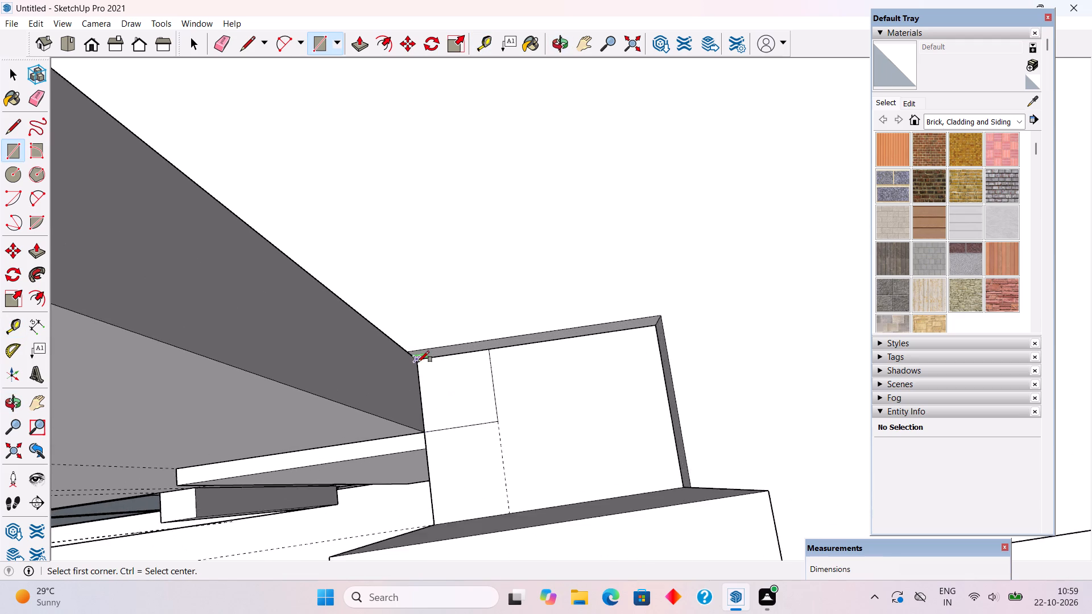
click(418, 362)
click(519, 526)
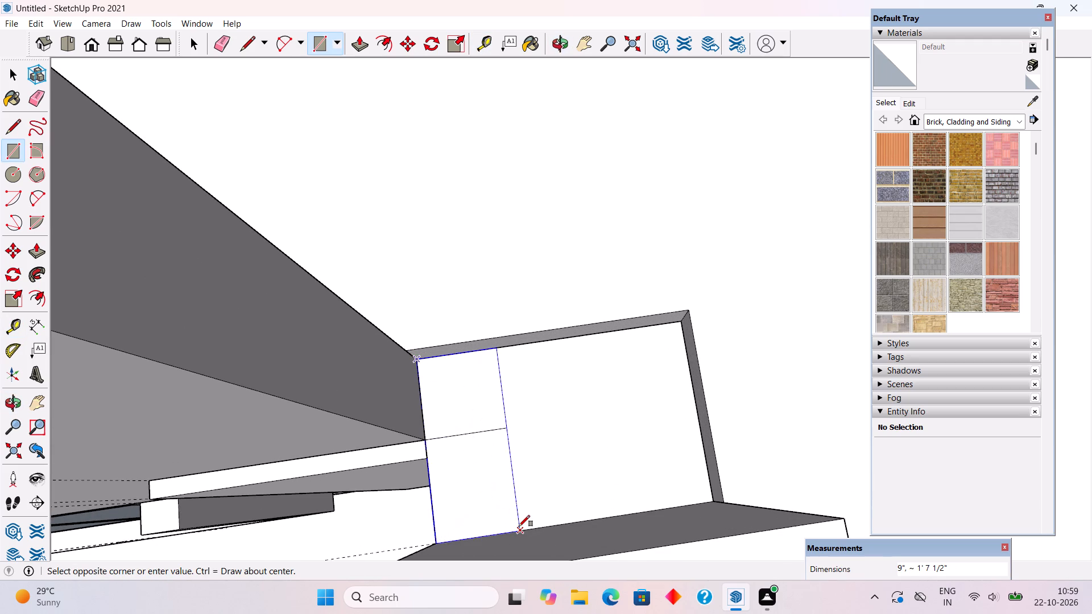
Push/Pull the 9'' by 1' 7 1/2'' rectangle on the canopy top up 3' 6'', level with the raised front block.
key(p)
click(510, 516)
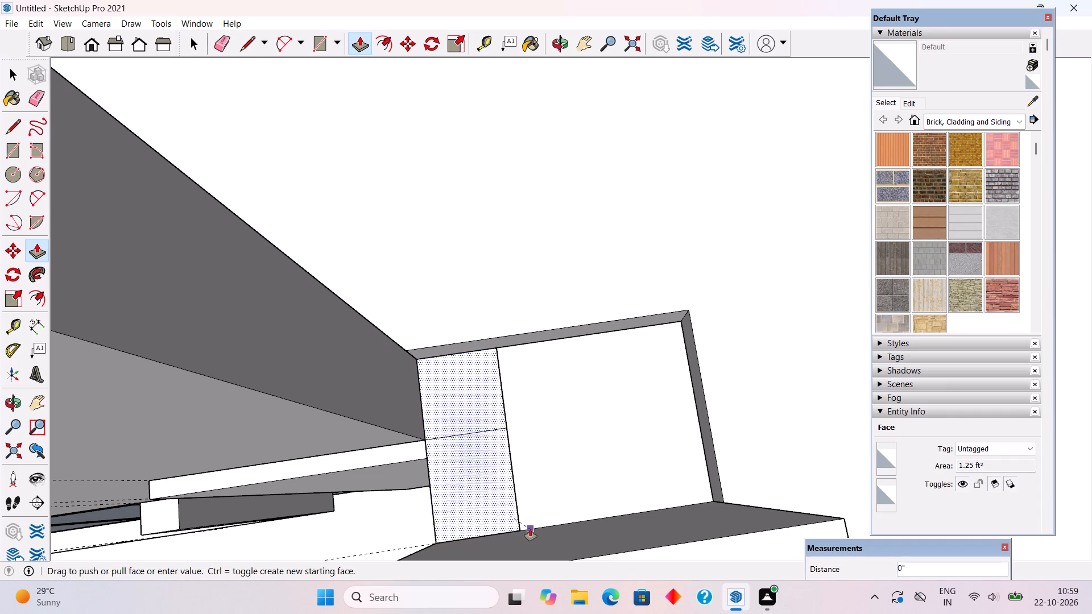
scroll(521, 536, down, 6)
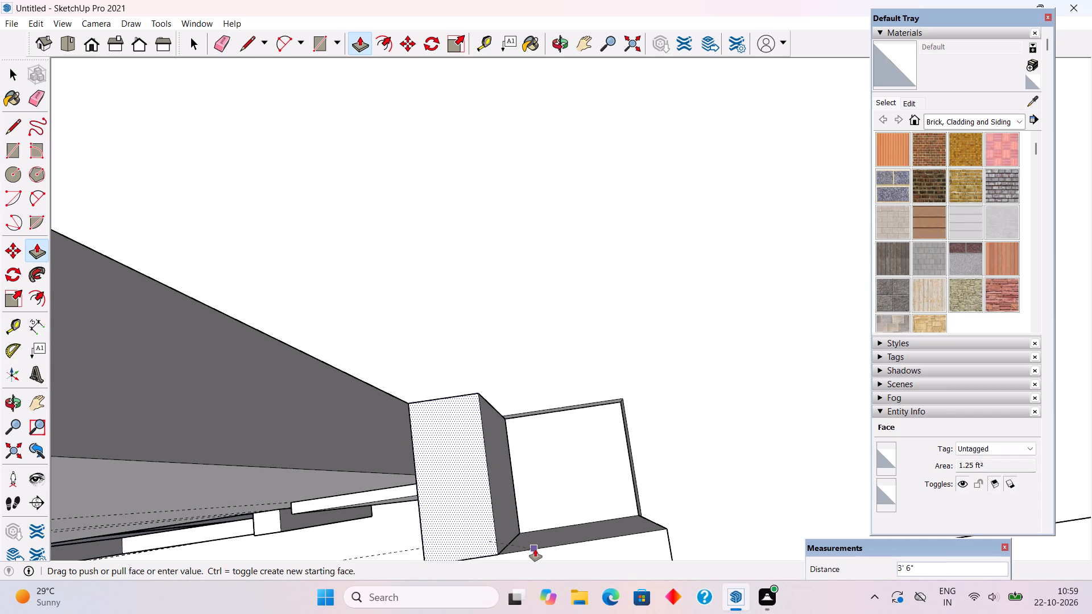
click(535, 549)
Open the roof slab group and draw a 6'' line down its notch edge face at the raised block's inner corner.
scroll(536, 549, down, 10)
scroll(573, 517, down, 5)
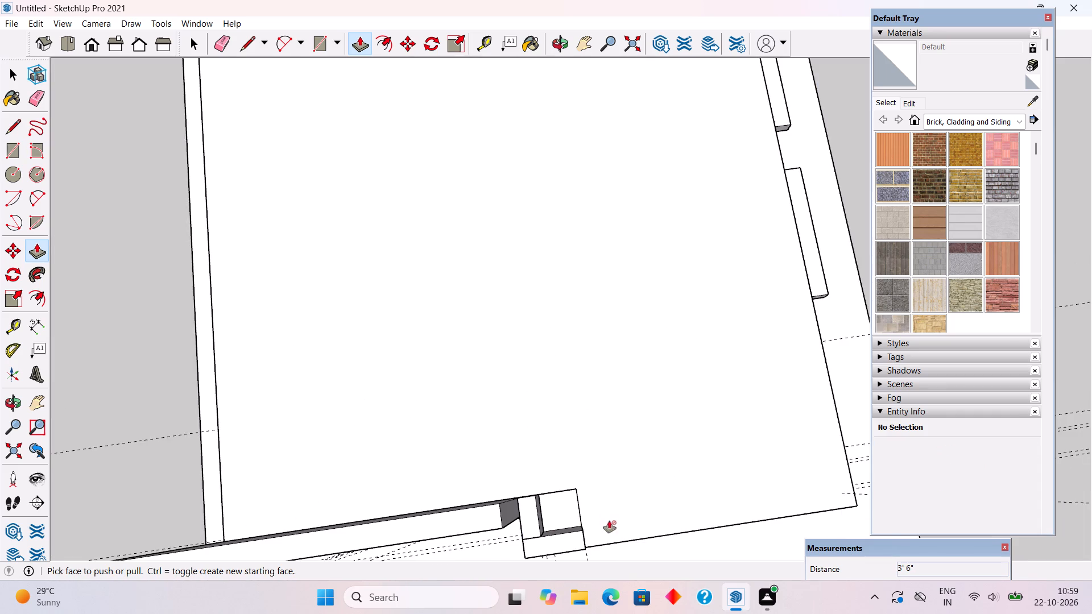
middle_drag(605, 510, 541, 287)
middle_drag(528, 401, 586, 233)
scroll(359, 298, down, 1)
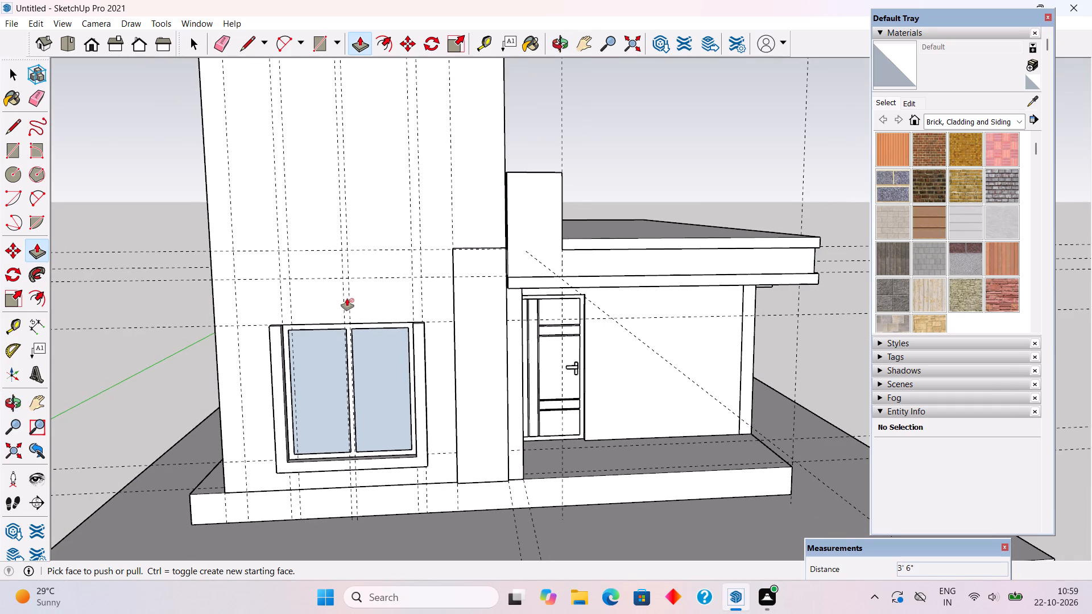
scroll(347, 298, down, 4)
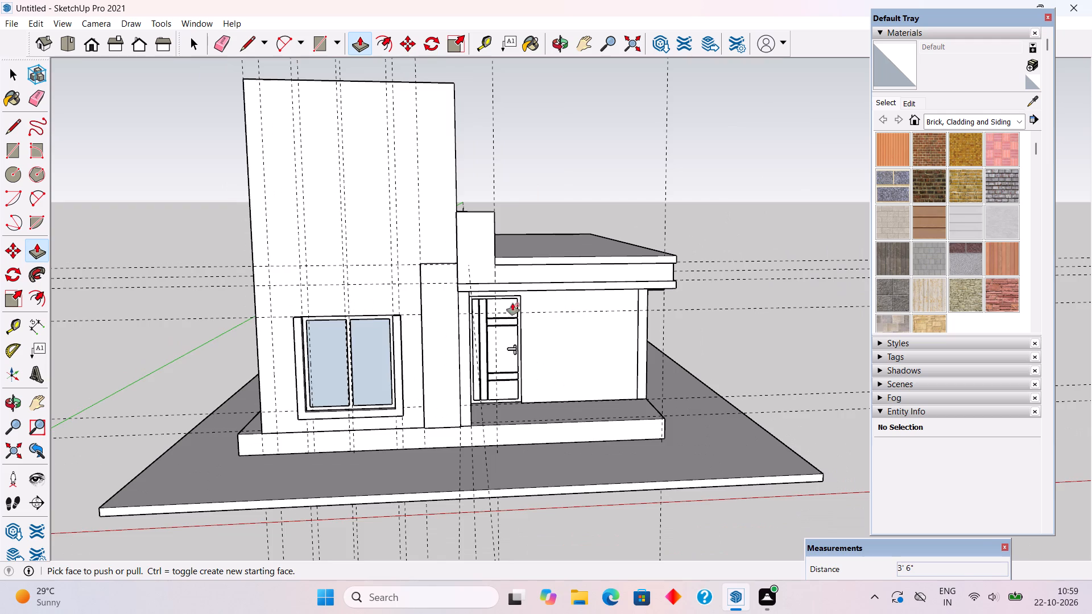
scroll(693, 269, up, 4)
middle_drag(606, 305, 335, 499)
scroll(257, 276, up, 10)
middle_drag(333, 298, 338, 305)
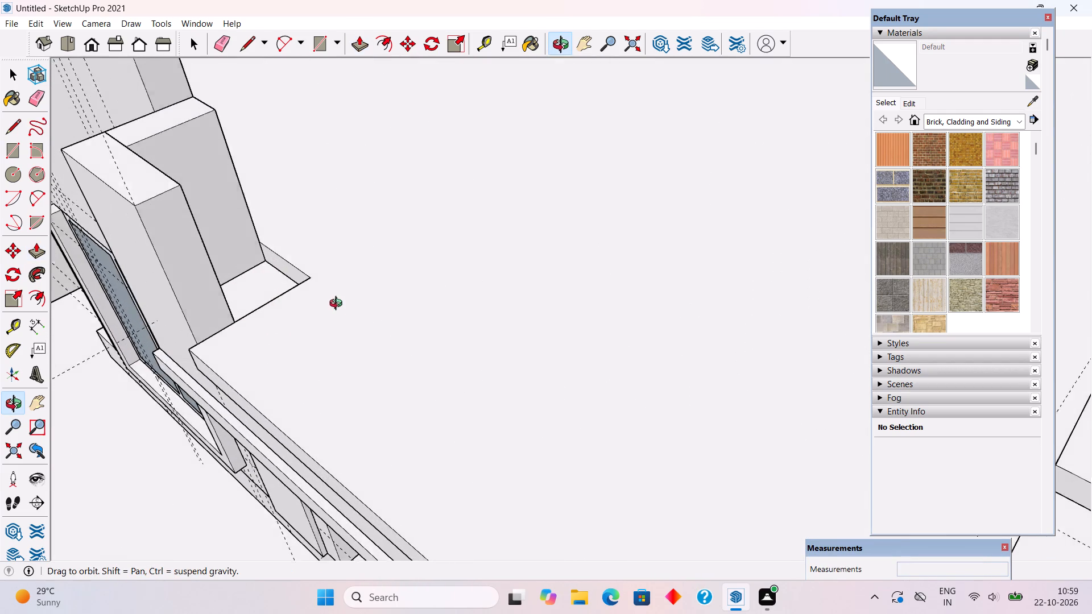
middle_drag(338, 305, 374, 367)
key(space)
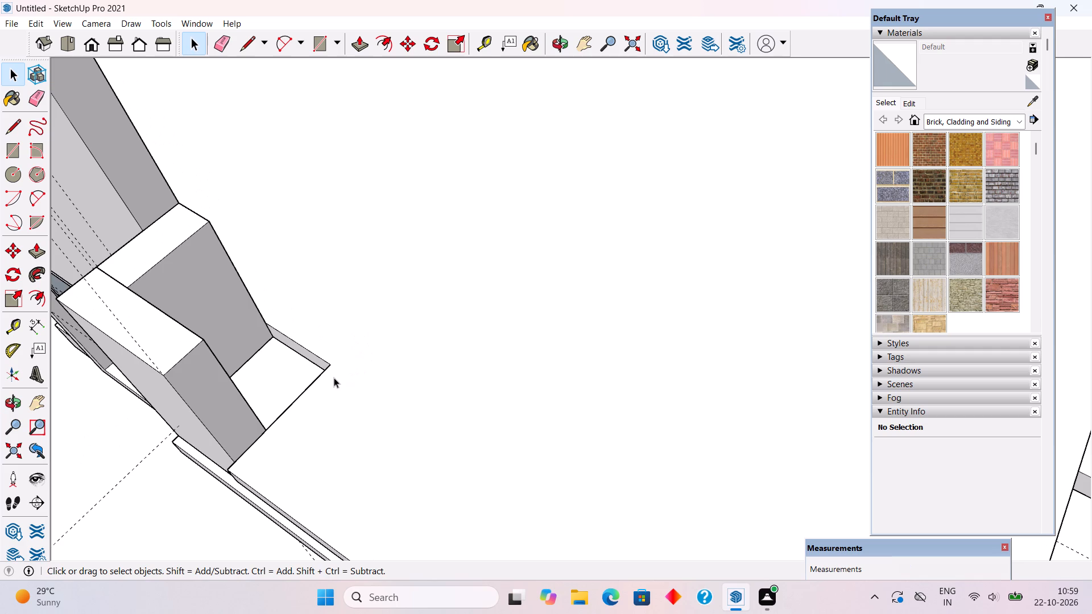
scroll(320, 358, up, 3)
middle_drag(284, 381, 366, 345)
triple_click(366, 354)
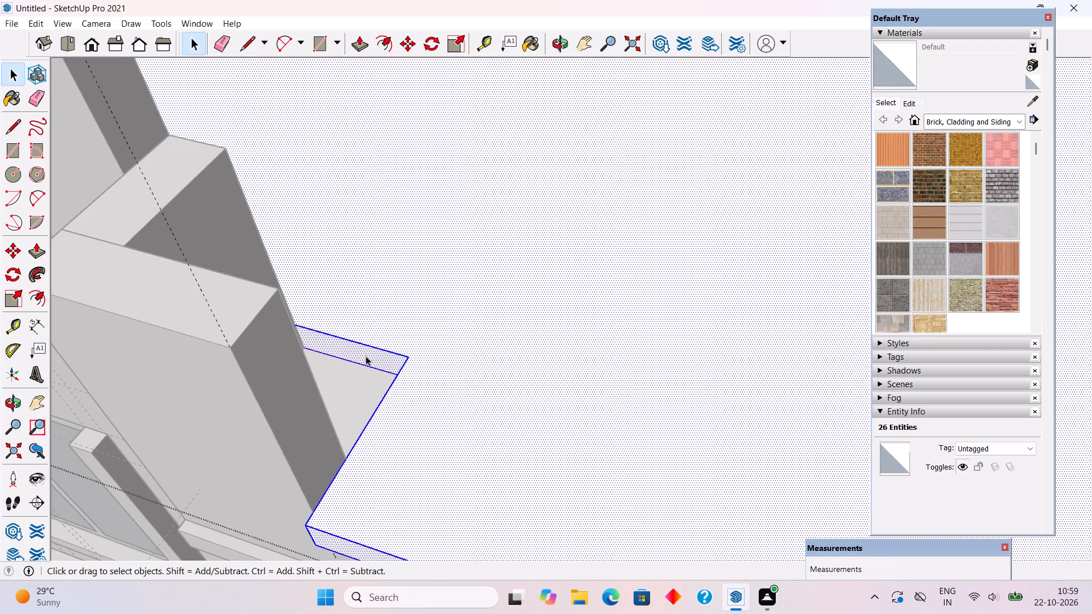
middle_drag(375, 372, 477, 444)
scroll(384, 479, up, 6)
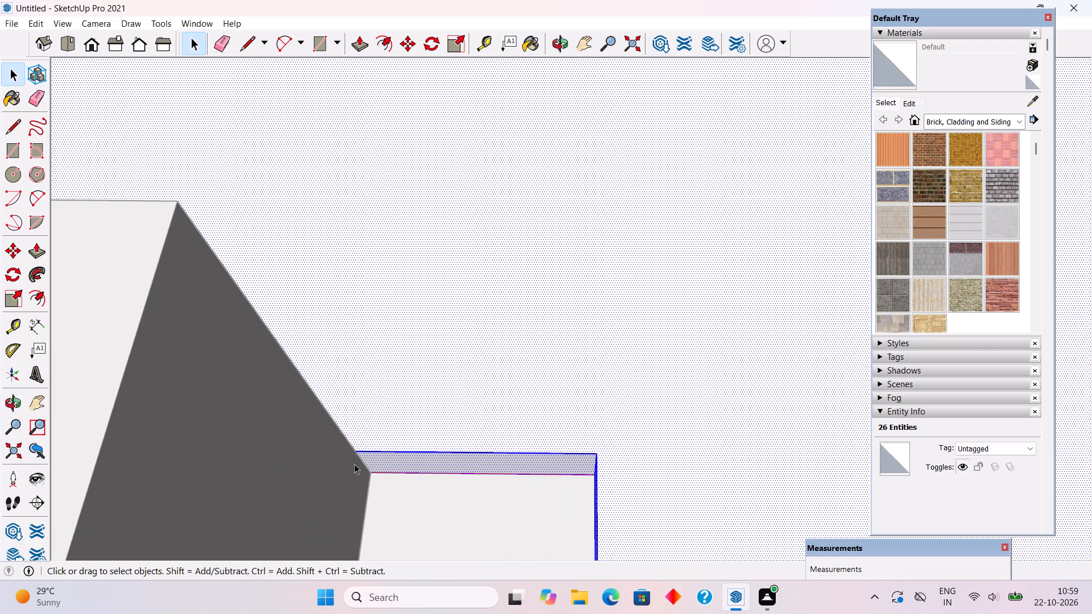
key(l)
click(352, 452)
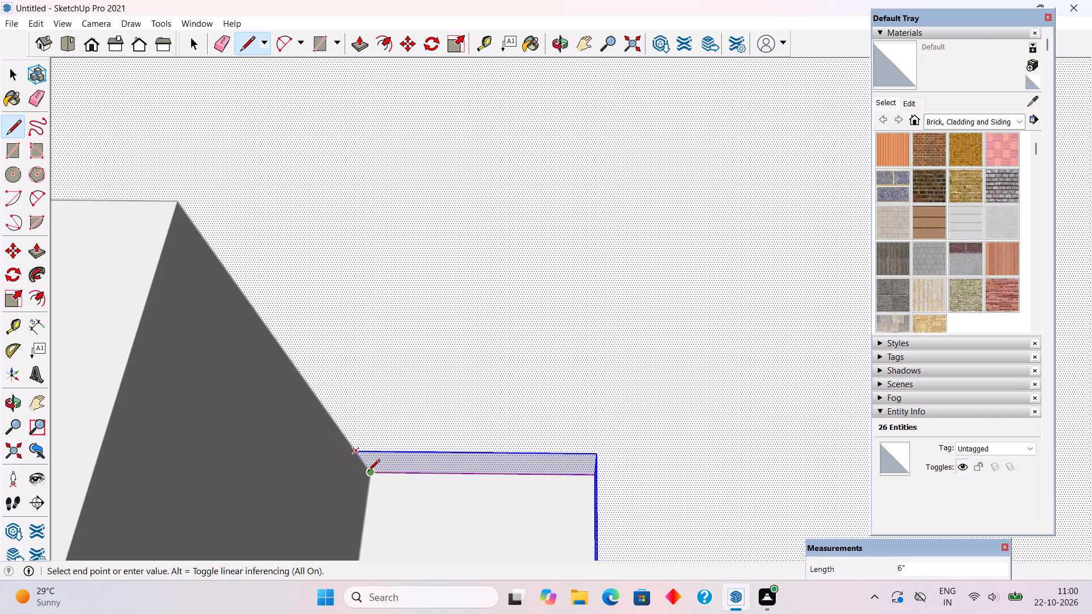
click(370, 475)
Push/Pull the slab's split-off notch face forward to the raised front block, closing the gap, and leave the group.
key(p)
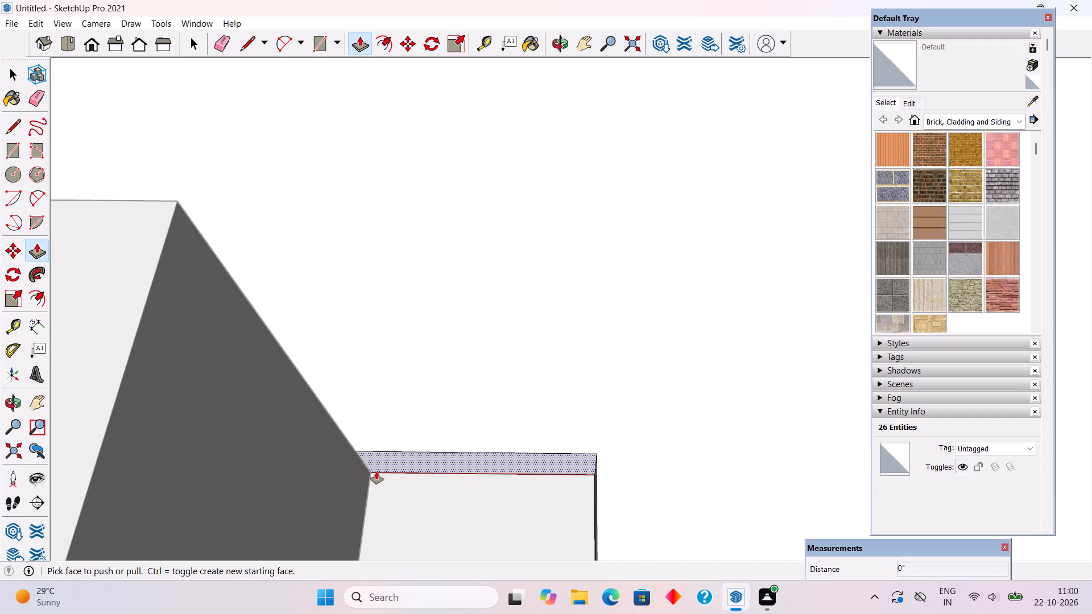
click(377, 470)
scroll(376, 489, down, 9)
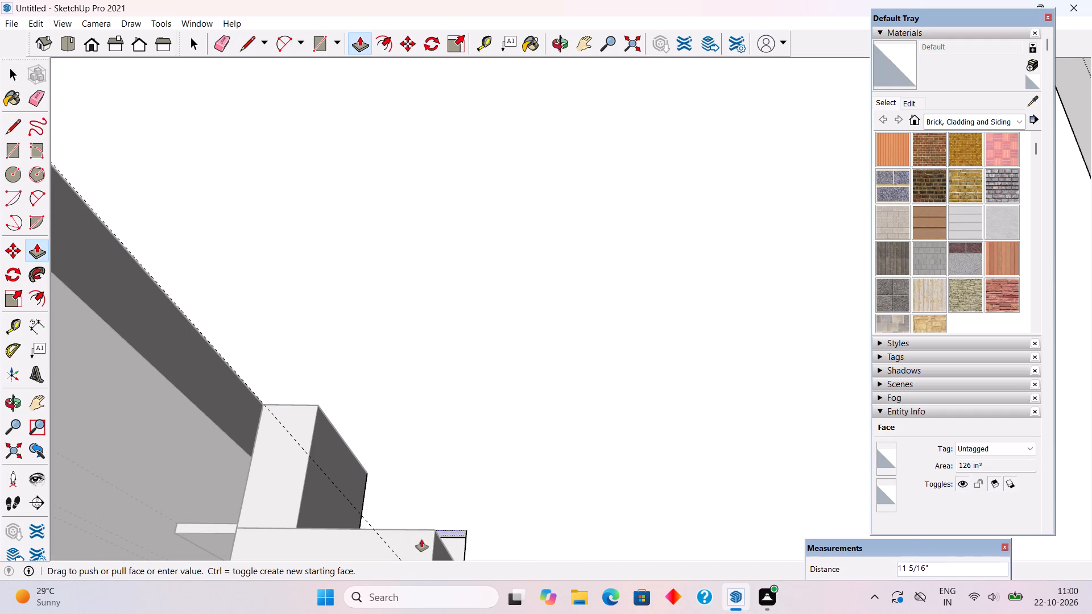
click(438, 535)
key(space)
scroll(439, 525, down, 6)
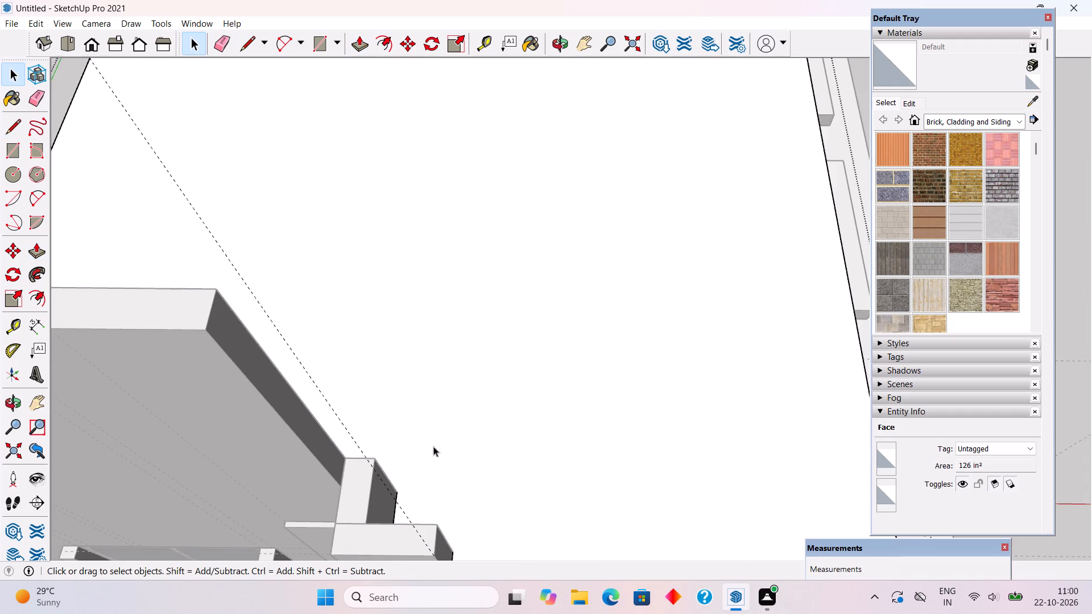
scroll(427, 416, down, 12)
middle_drag(445, 436, 486, 214)
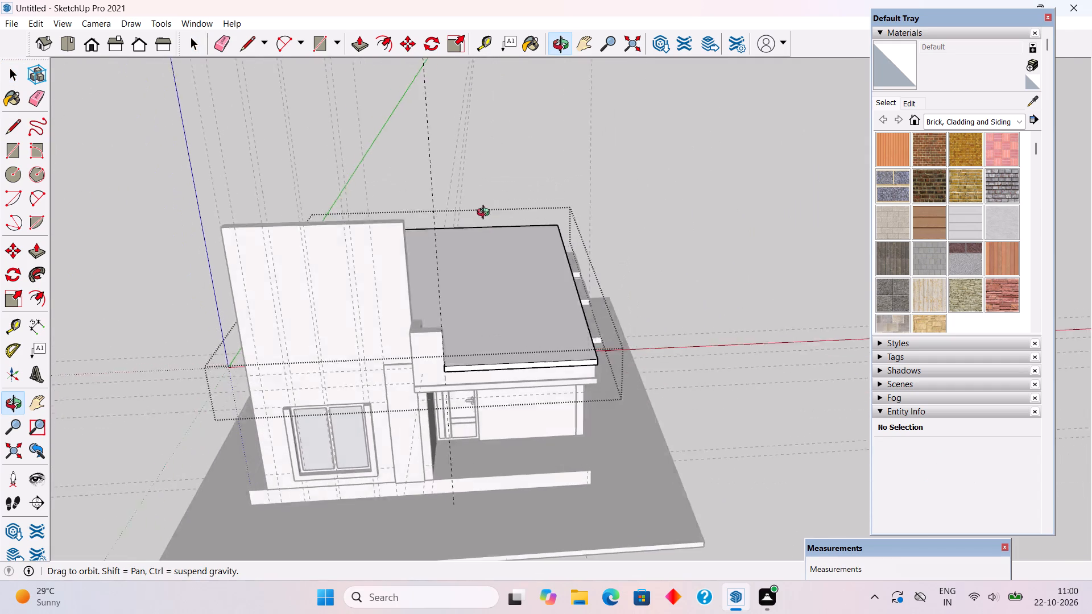
middle_drag(486, 214, 490, 205)
middle_drag(538, 357, 527, 333)
click(693, 266)
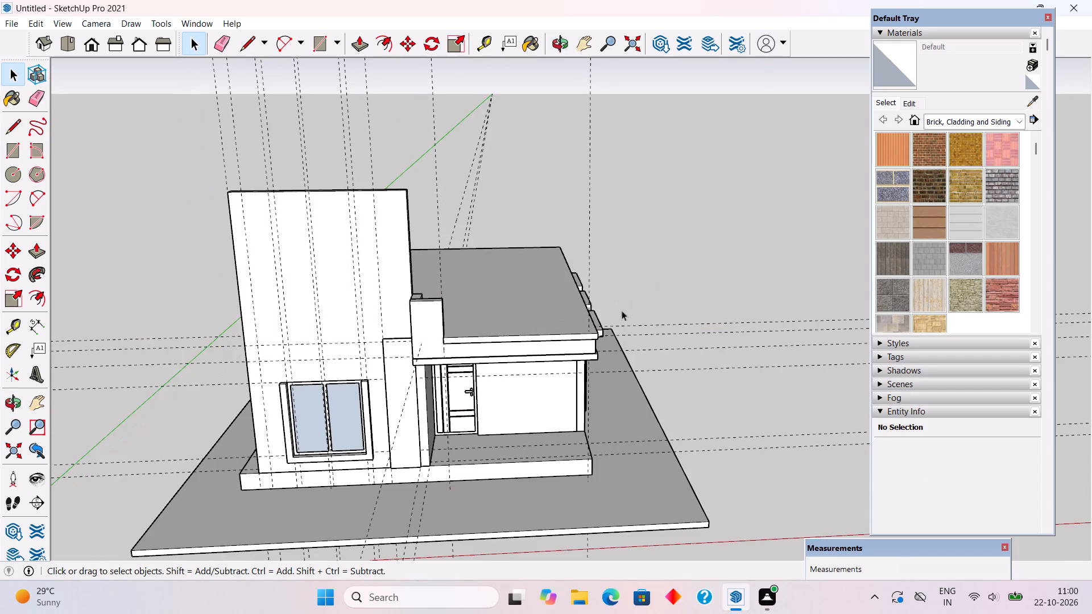
Reopen the roof slab group and place a guide on its front face 6'' from the end edge beside the raised block.
scroll(450, 384, up, 4)
scroll(441, 323, up, 10)
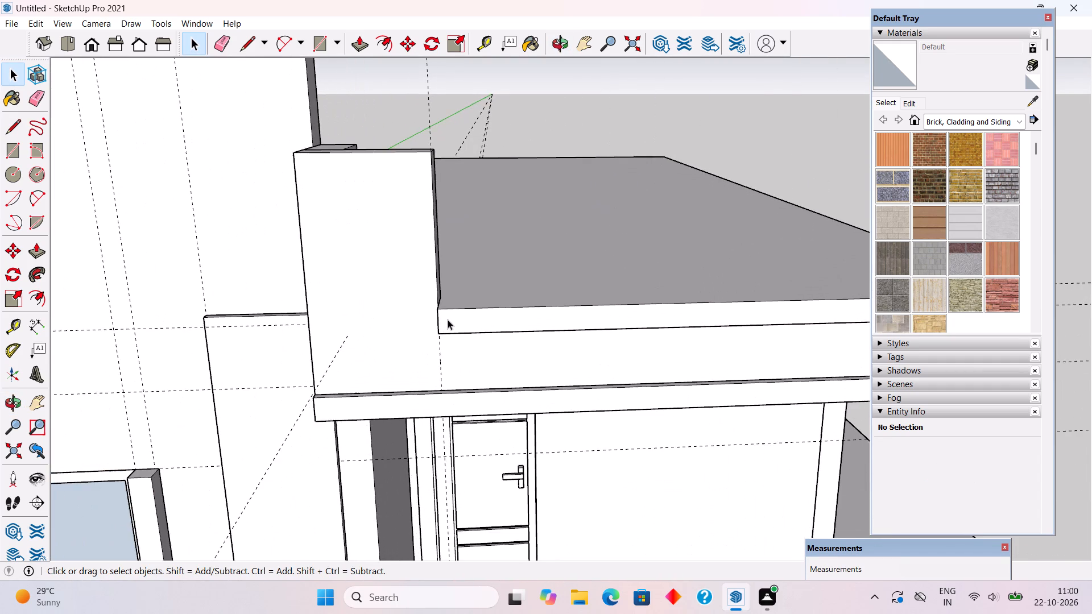
double_click(448, 320)
click(448, 320)
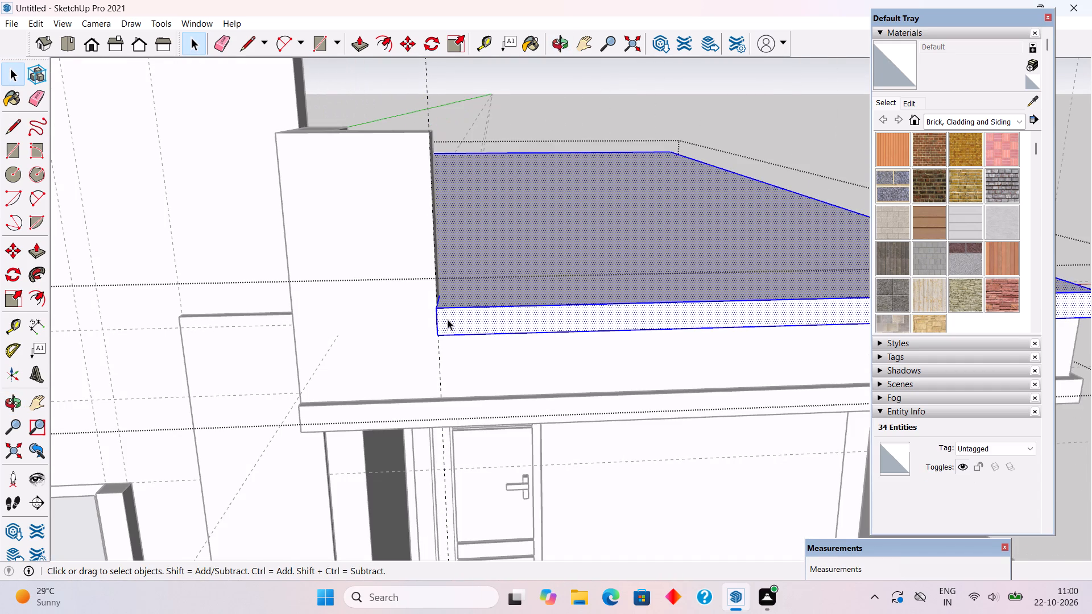
key(t)
click(437, 327)
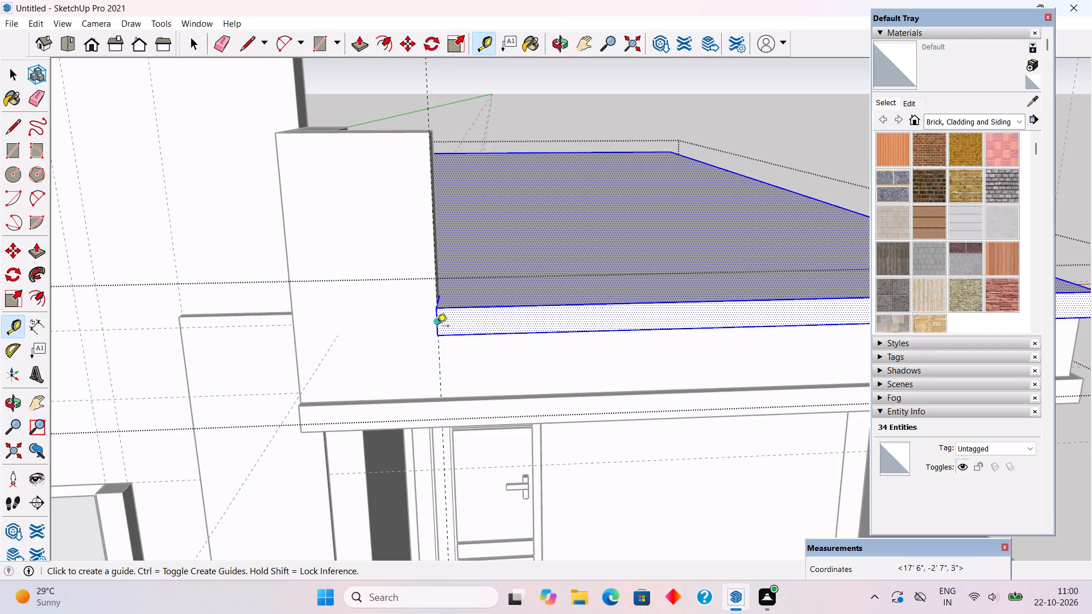
key(6)
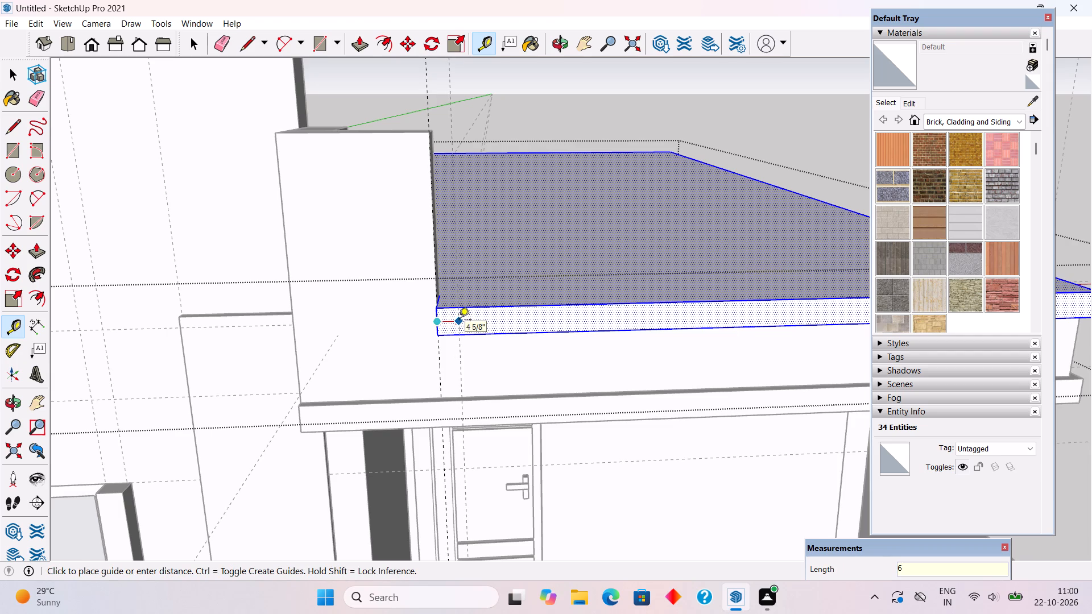
key(shift+quotedbl)
key(Return)
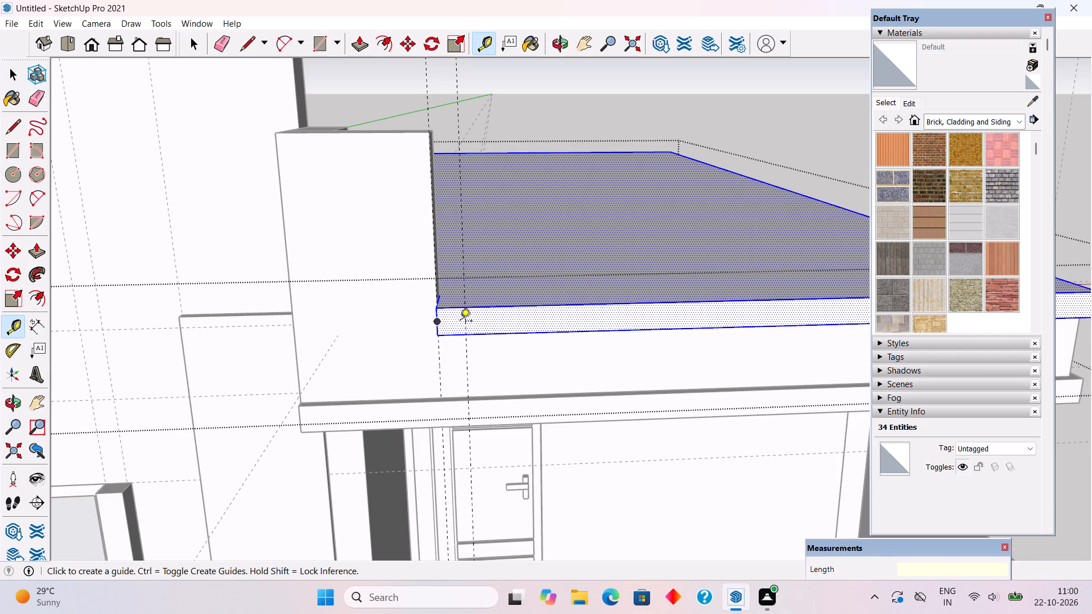
Draw lines down the slab's front face at the guide and across its top, enclosing a 6'' by 11'' corner rectangle.
key(l)
click(470, 331)
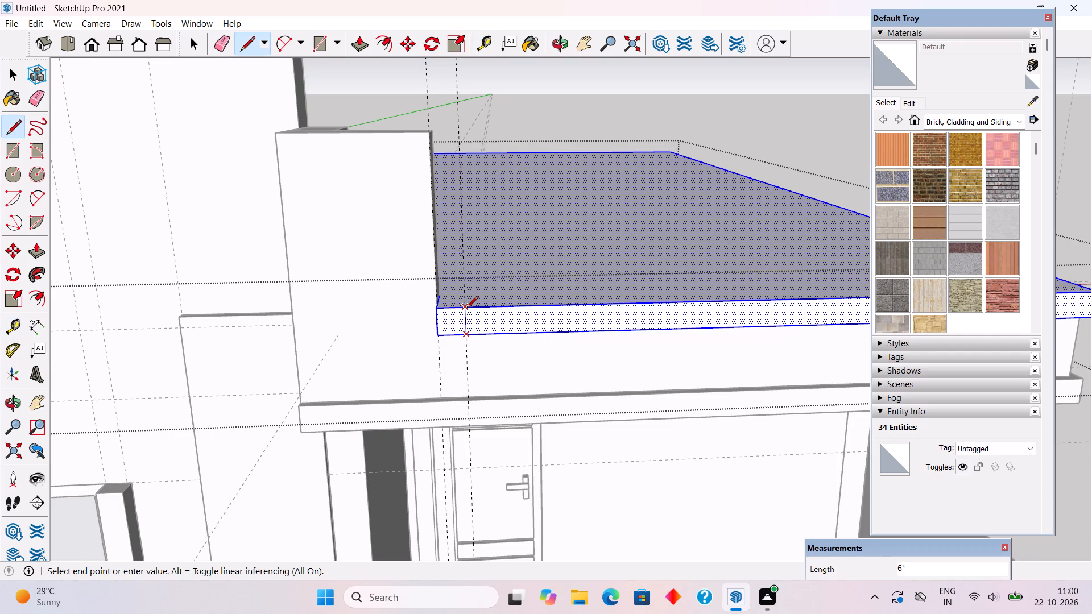
click(466, 309)
middle_drag(472, 304, 466, 333)
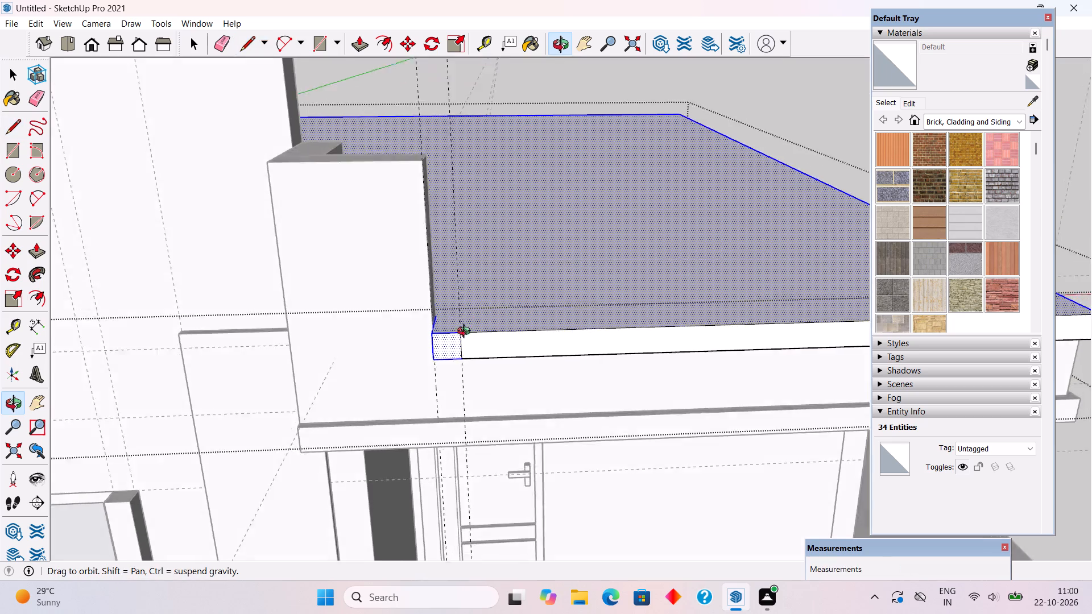
middle_drag(466, 333, 453, 400)
middle_drag(474, 368, 431, 473)
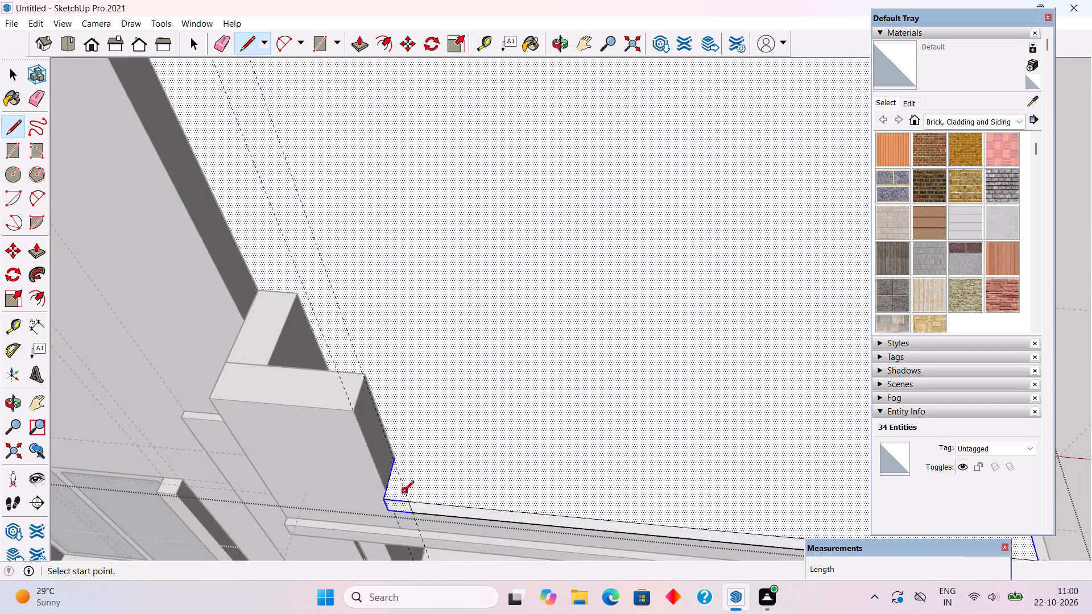
scroll(404, 495, up, 7)
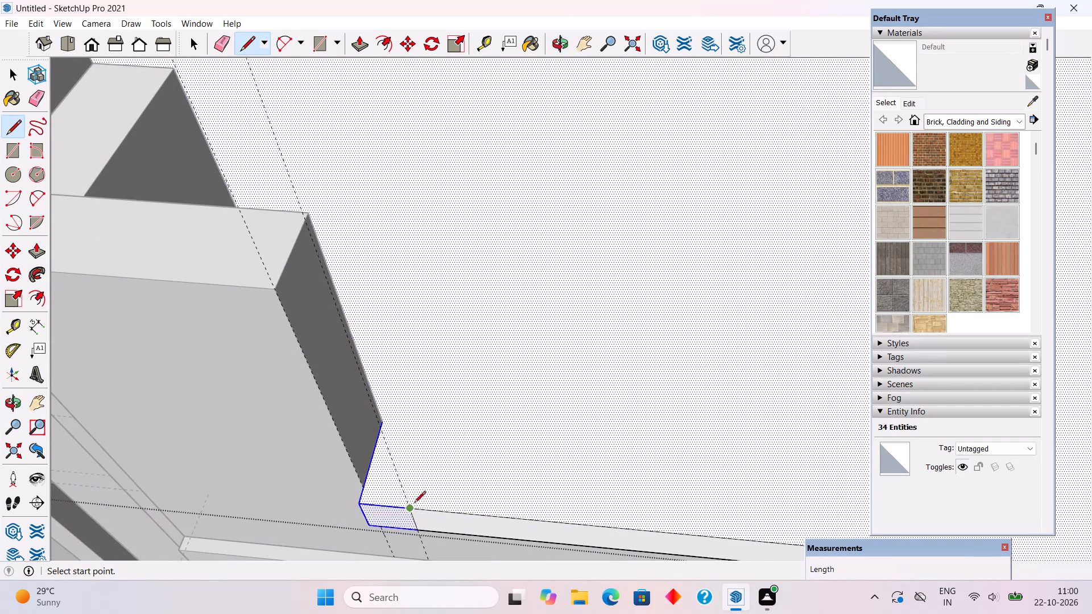
click(411, 509)
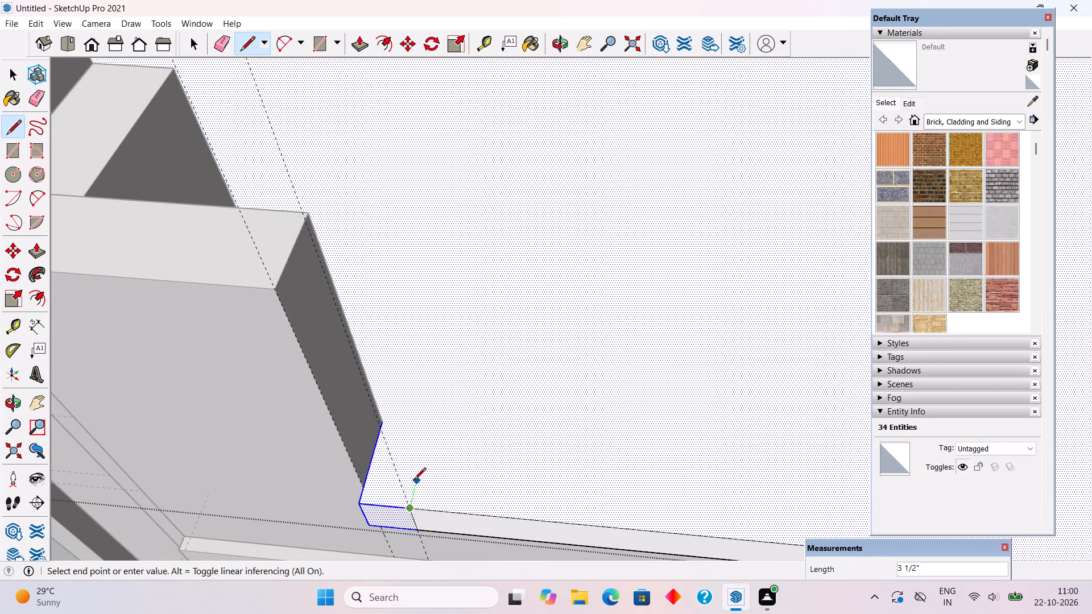
click(428, 425)
click(386, 426)
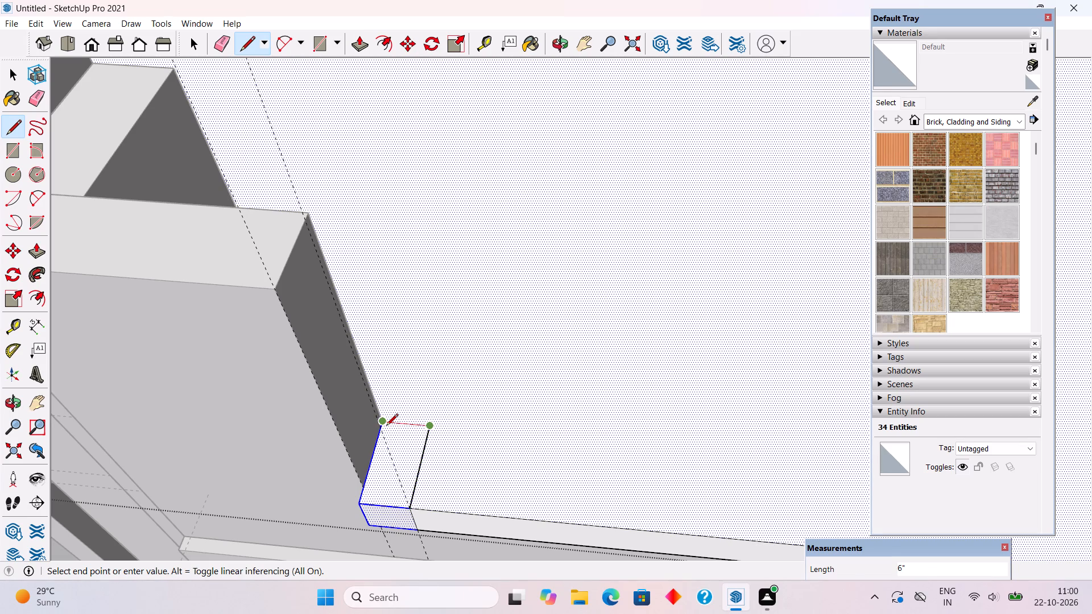
Push/Pull the 6'' by 11'' slab corner up 3' to the raised block's top, plus a further 6''.
key(p)
click(386, 470)
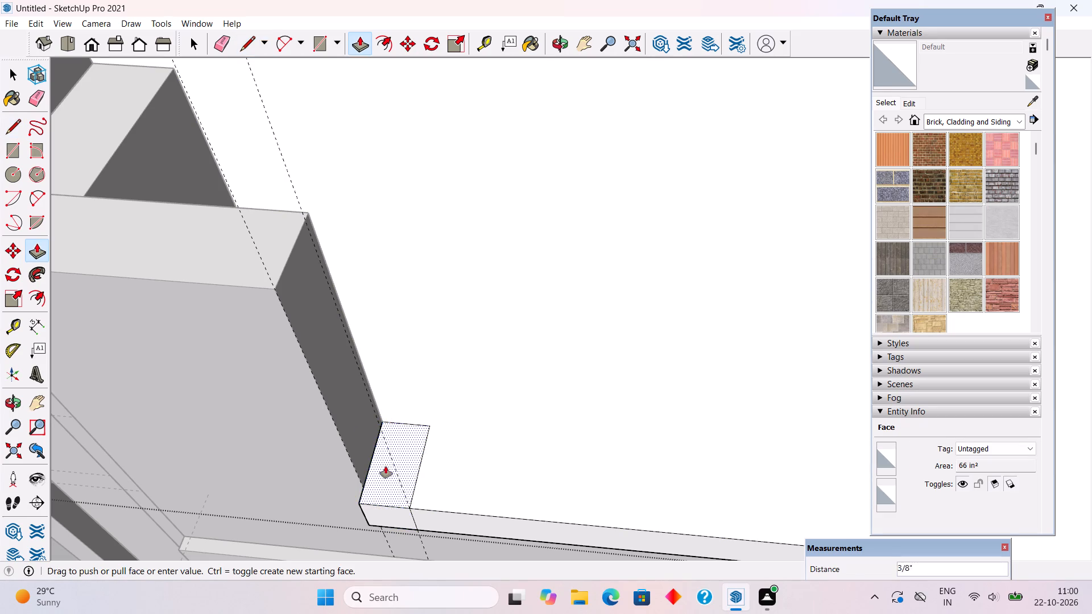
click(225, 283)
click(312, 272)
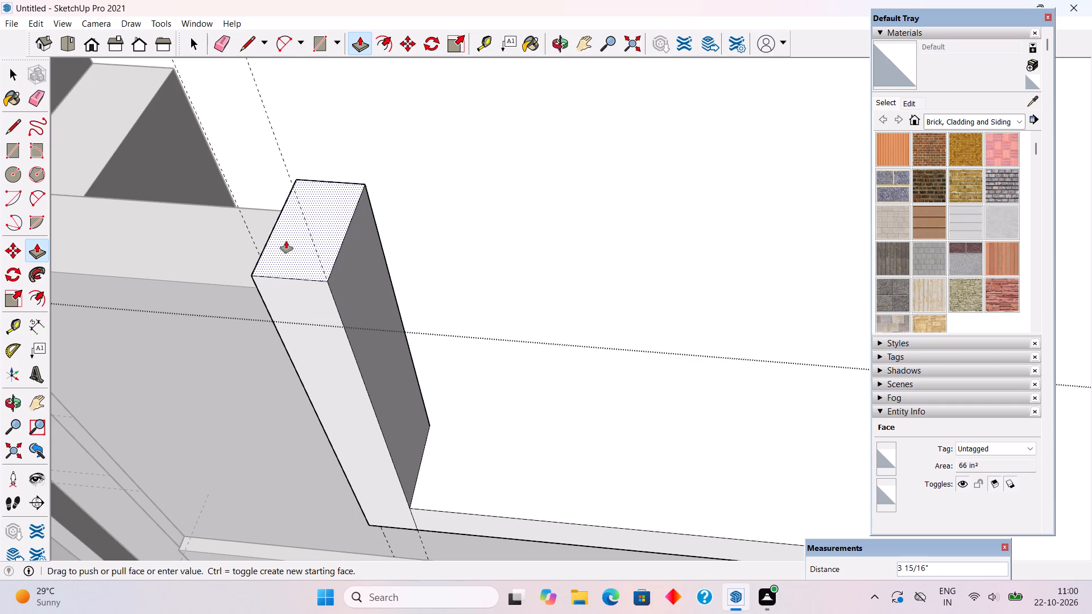
text(6")
key(Return)
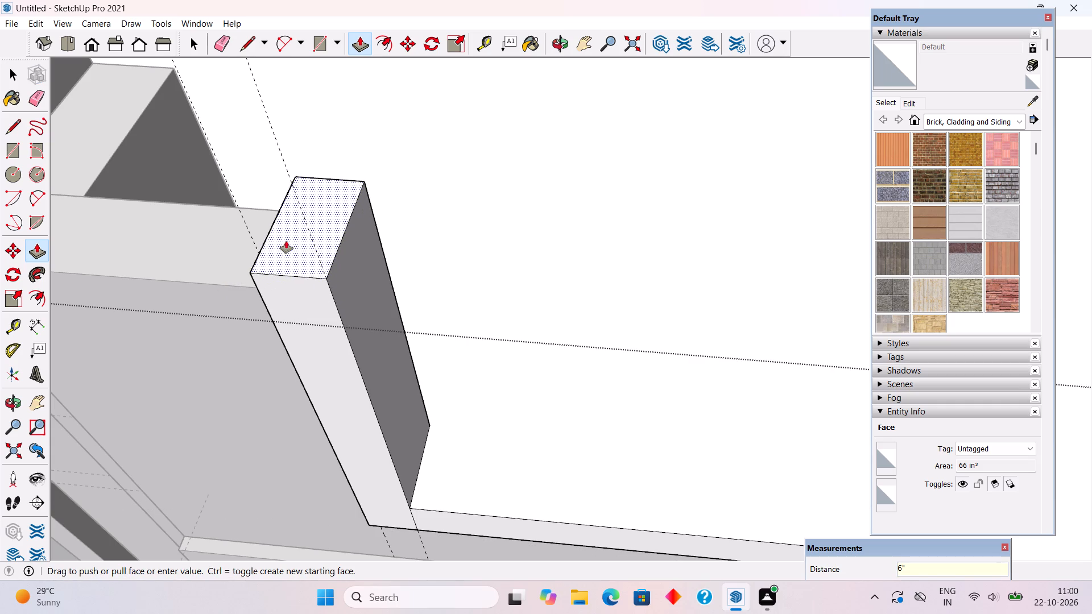
Draw an 11'' line across the corner upstand's side at the raised block's top and Push/Pull the section above 2' 6'' over the block.
scroll(291, 211, down, 7)
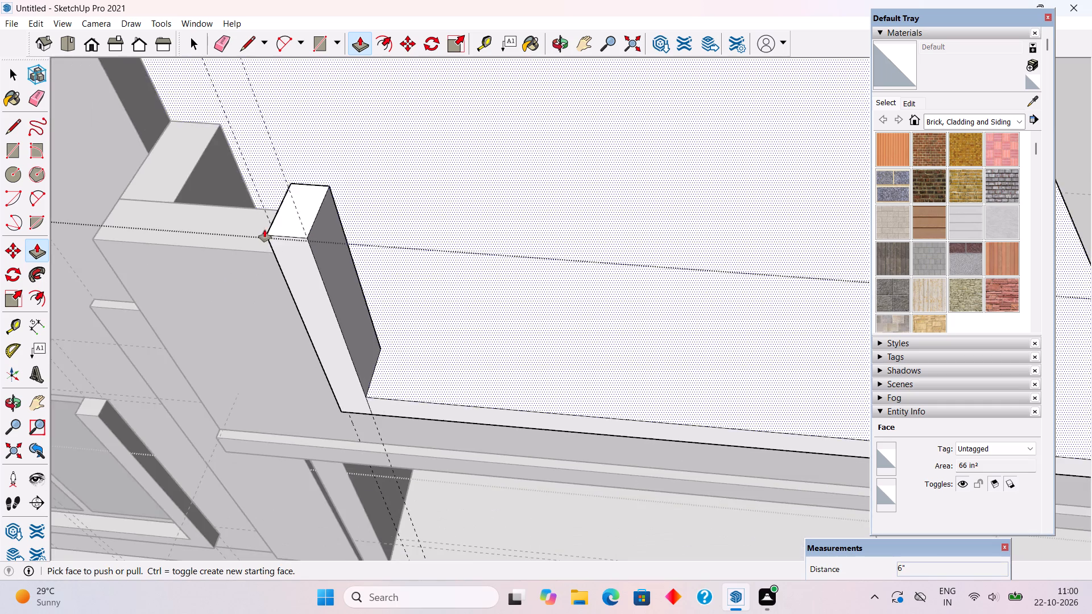
middle_drag(366, 208, 564, 155)
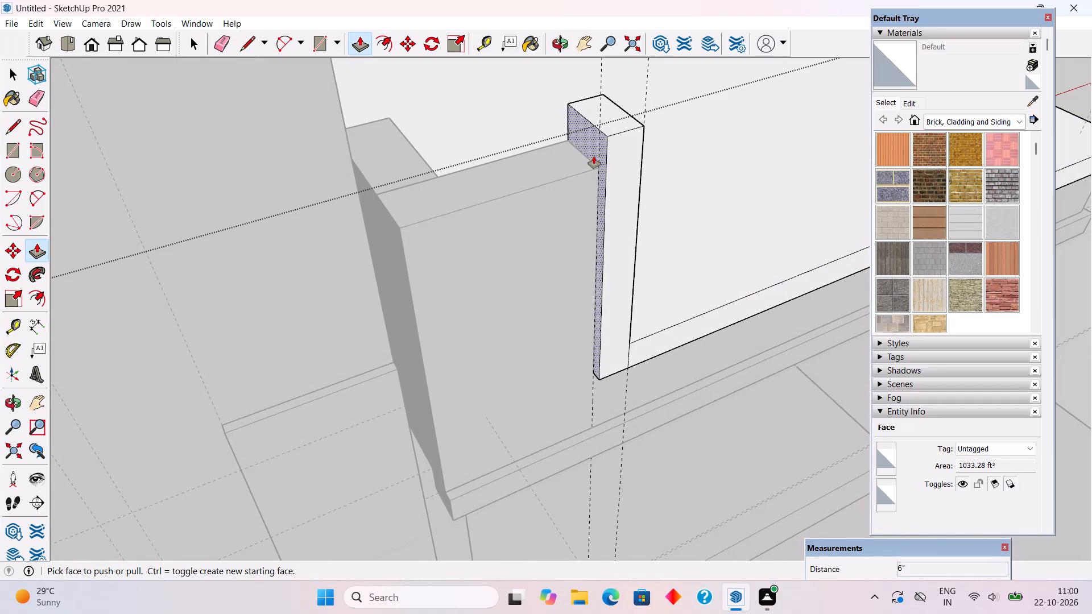
scroll(594, 157, up, 2)
key(l)
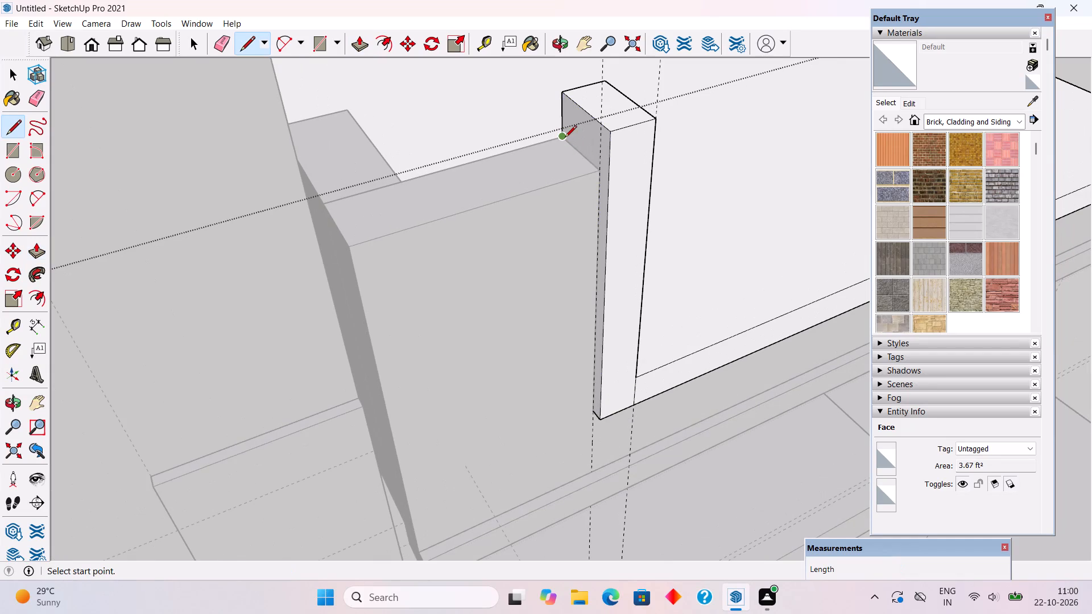
click(564, 138)
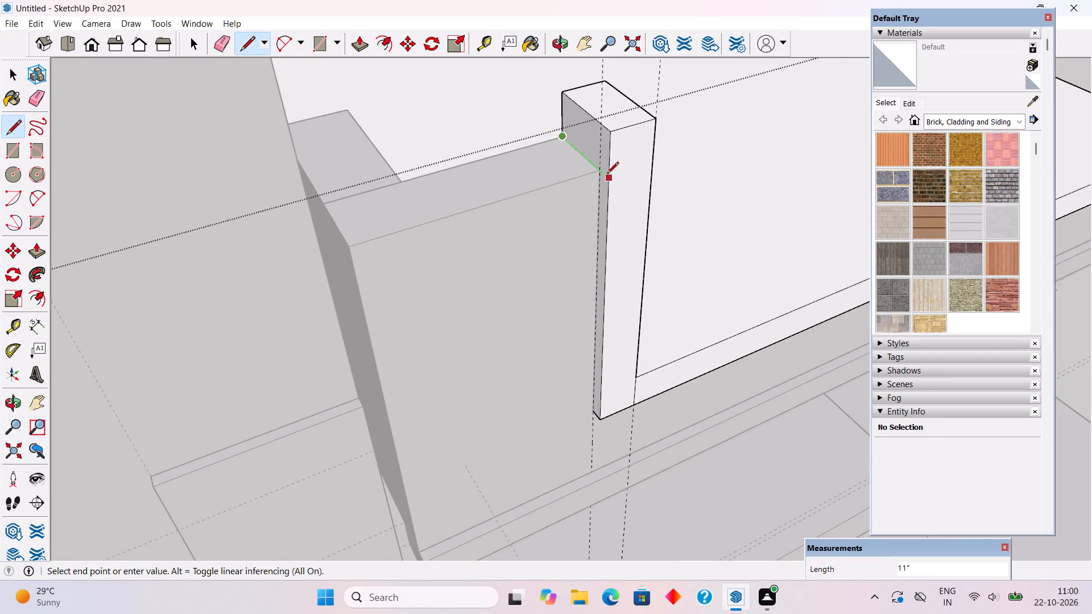
click(609, 176)
key(p)
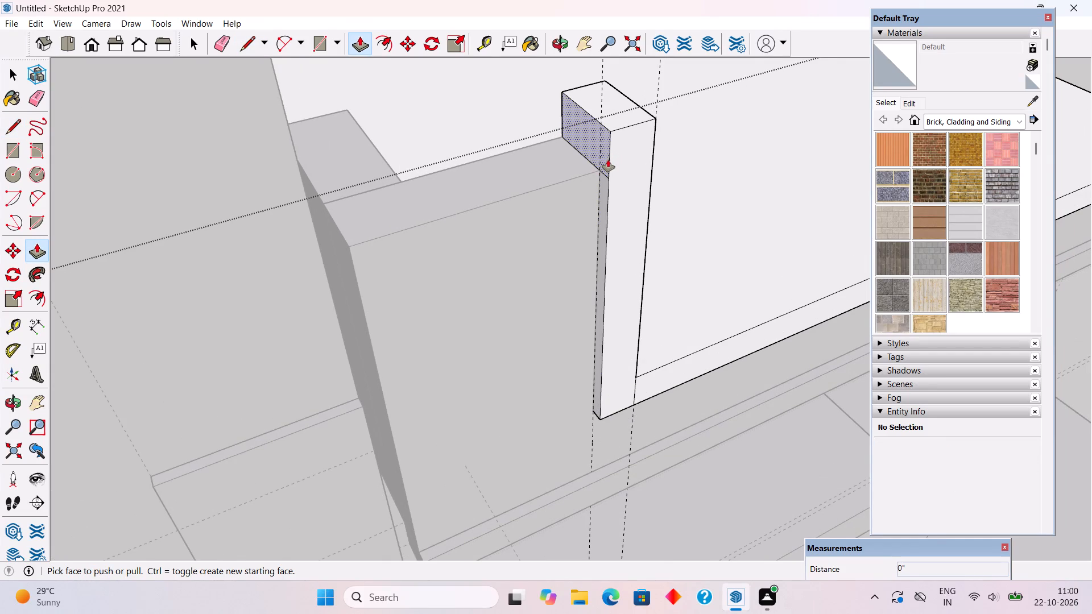
click(607, 159)
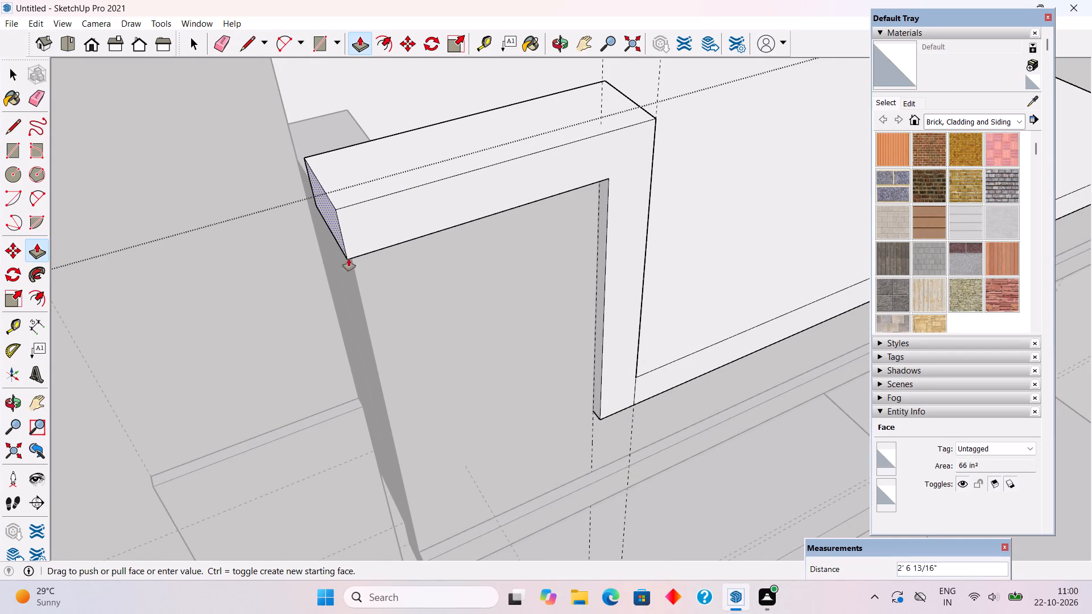
click(359, 290)
Push/Pull the cap band's end face a further 2'' to overhang the raised block's end.
middle_drag(416, 209, 255, 184)
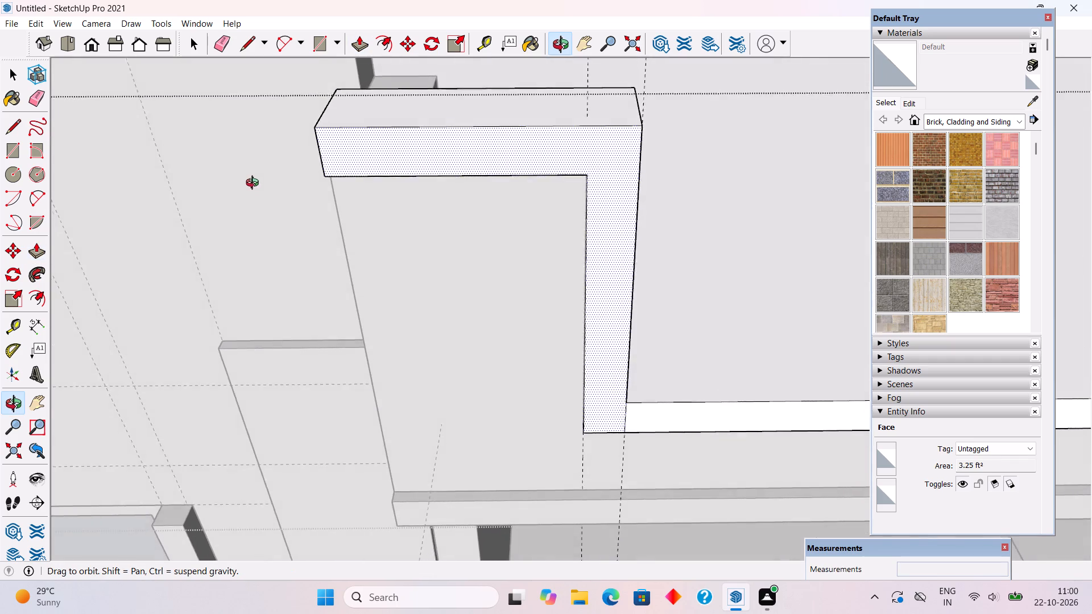
middle_drag(255, 184, 334, 141)
middle_drag(339, 164, 485, 151)
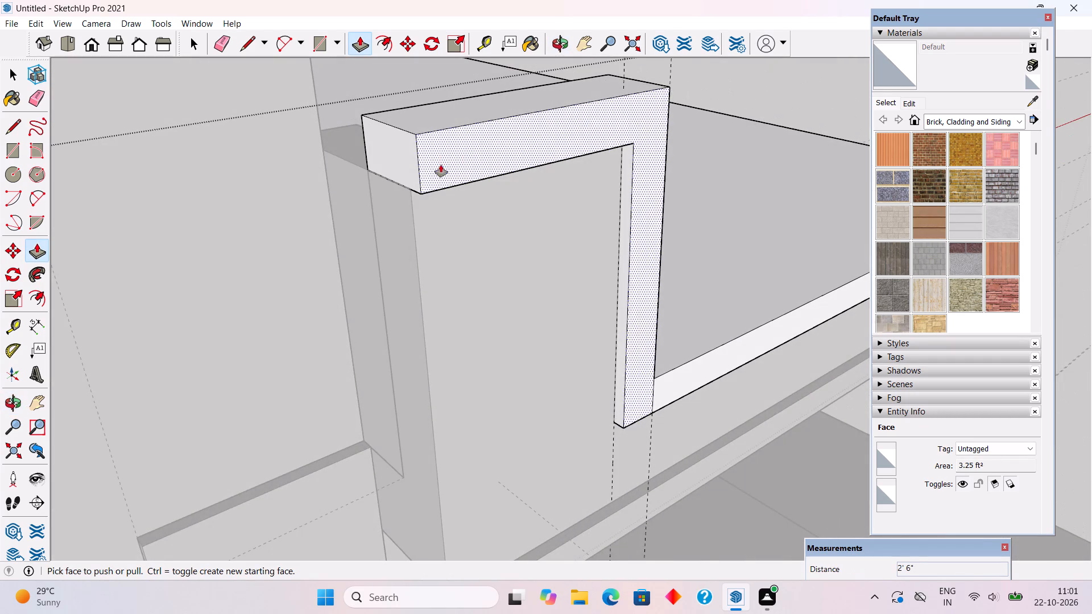
click(383, 165)
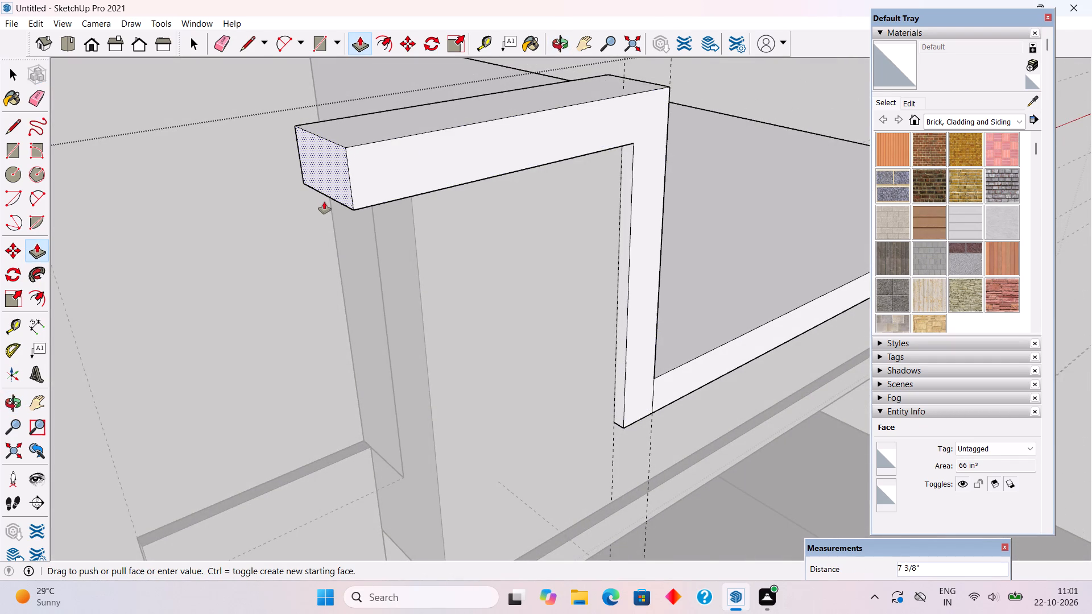
key(2)
key(shift+quotedbl)
key(Return)
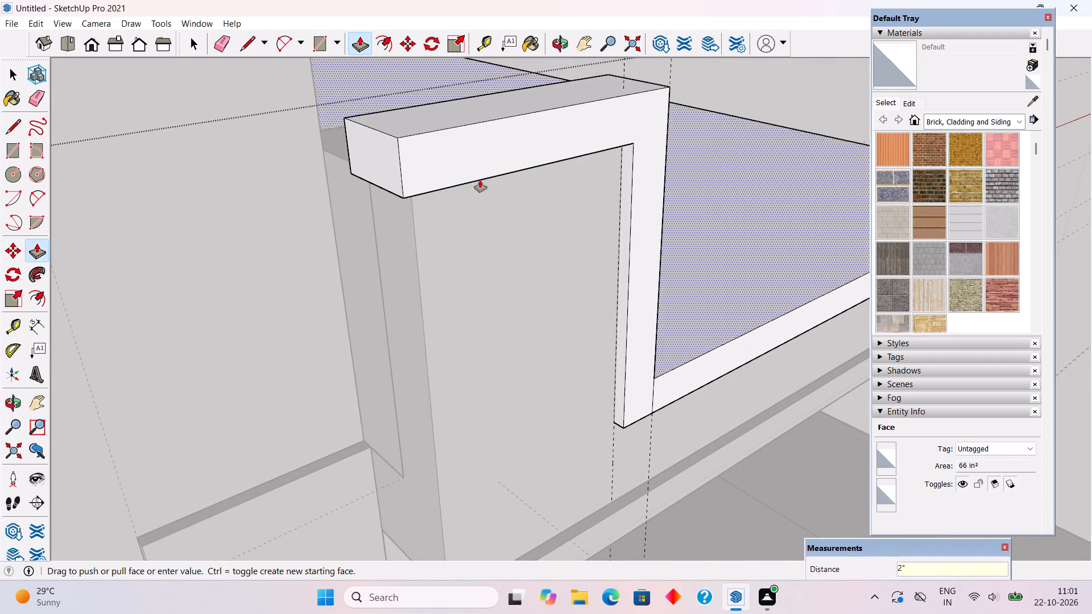
Draw a 6'' vertical line on the band's inner side at the rear block's corner and Push/Pull that section 1' 8'' over the block.
middle_drag(476, 180, 350, 205)
scroll(352, 198, down, 8)
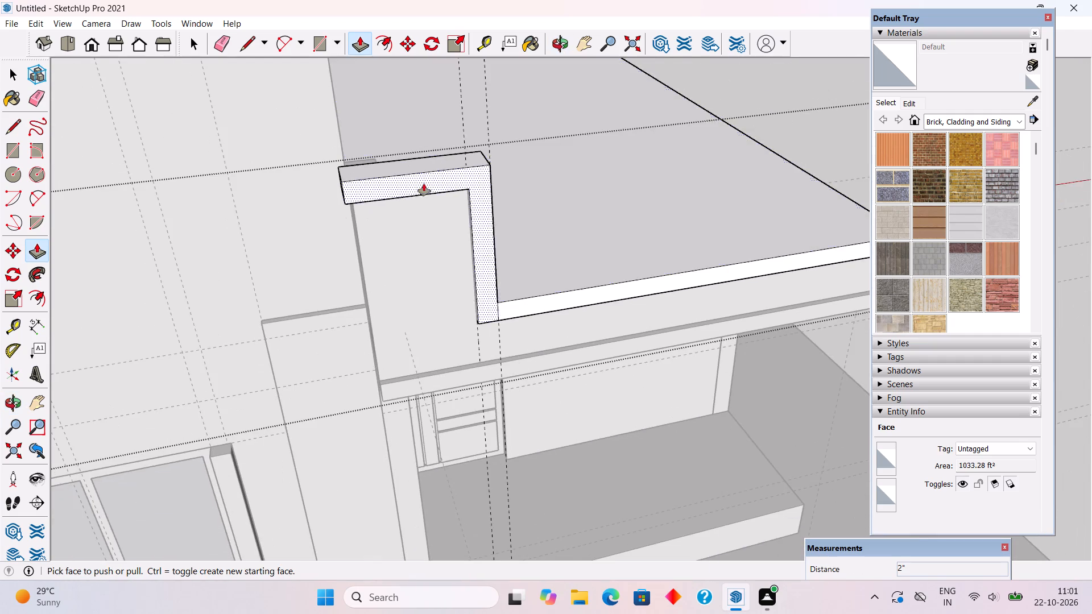
middle_drag(477, 156, 129, 259)
scroll(324, 125, down, 5)
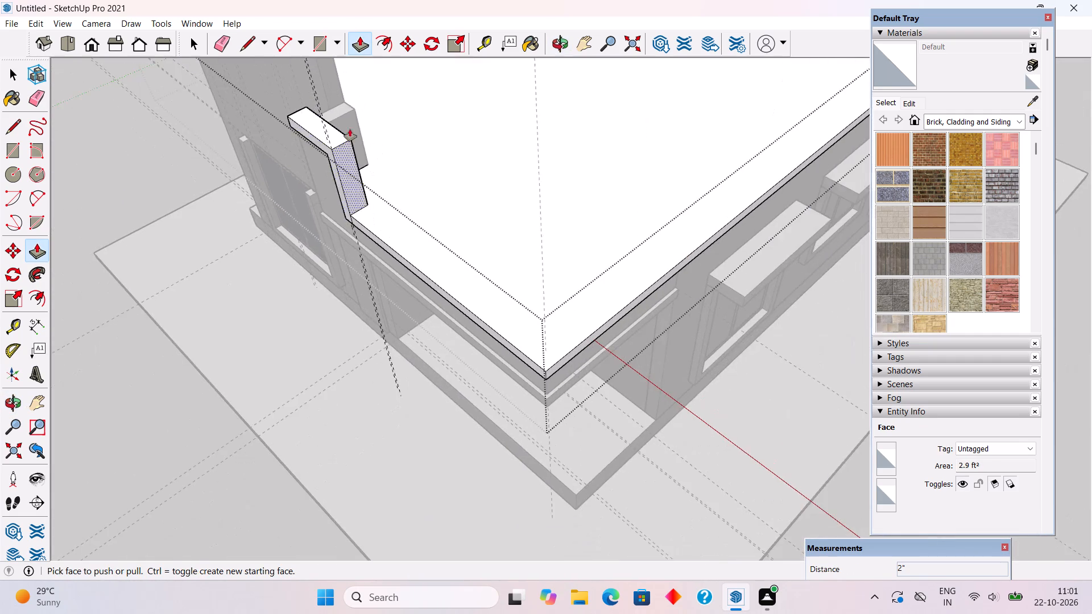
middle_drag(353, 104, 100, 223)
scroll(104, 203, down, 11)
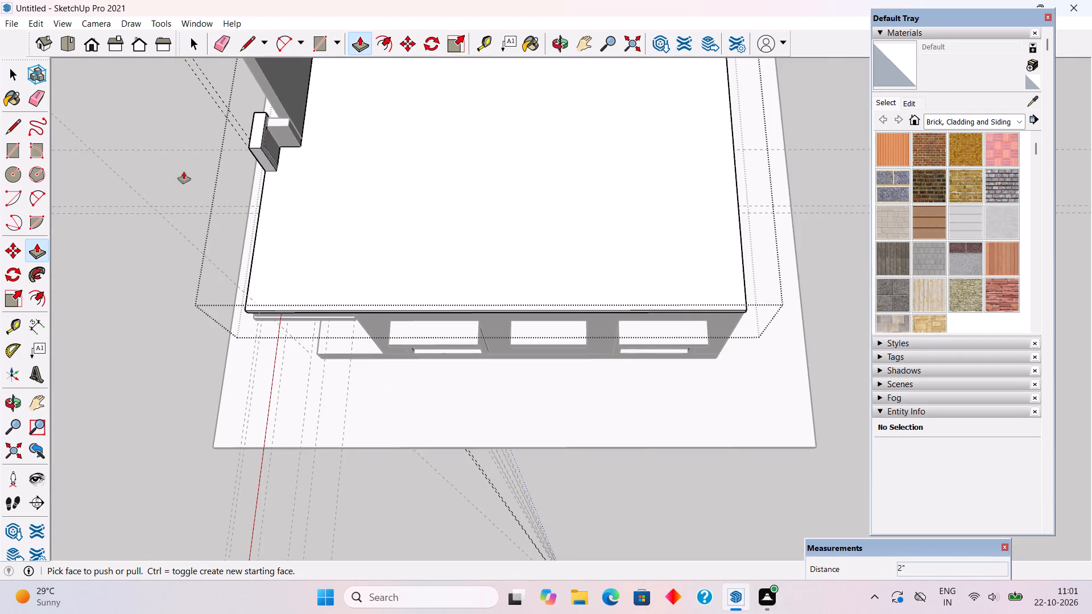
scroll(234, 96, up, 17)
scroll(283, 157, down, 3)
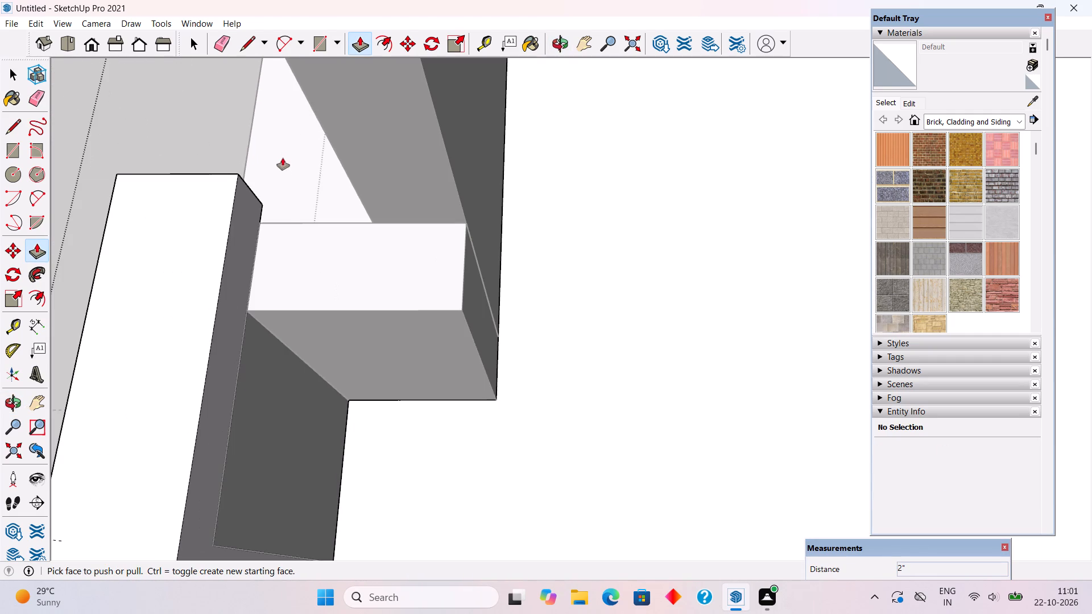
scroll(266, 268, up, 2)
key(l)
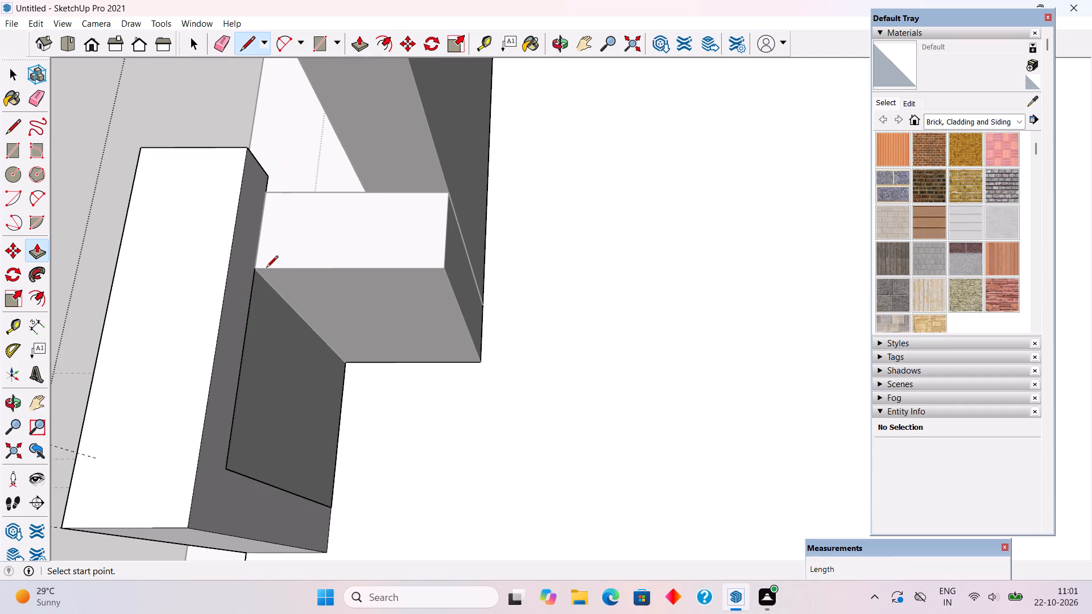
click(253, 265)
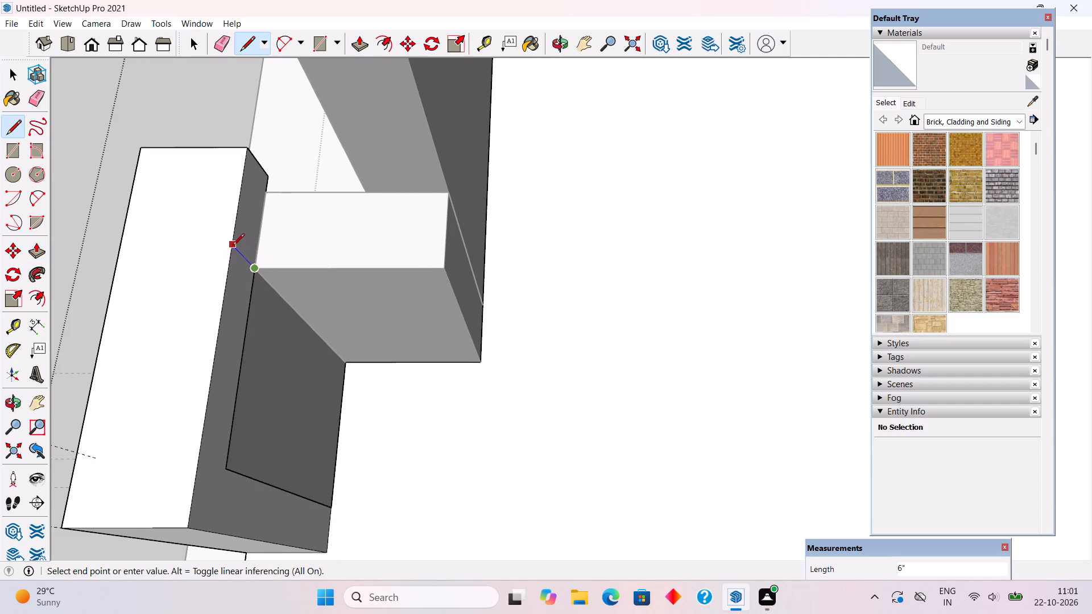
click(232, 244)
key(p)
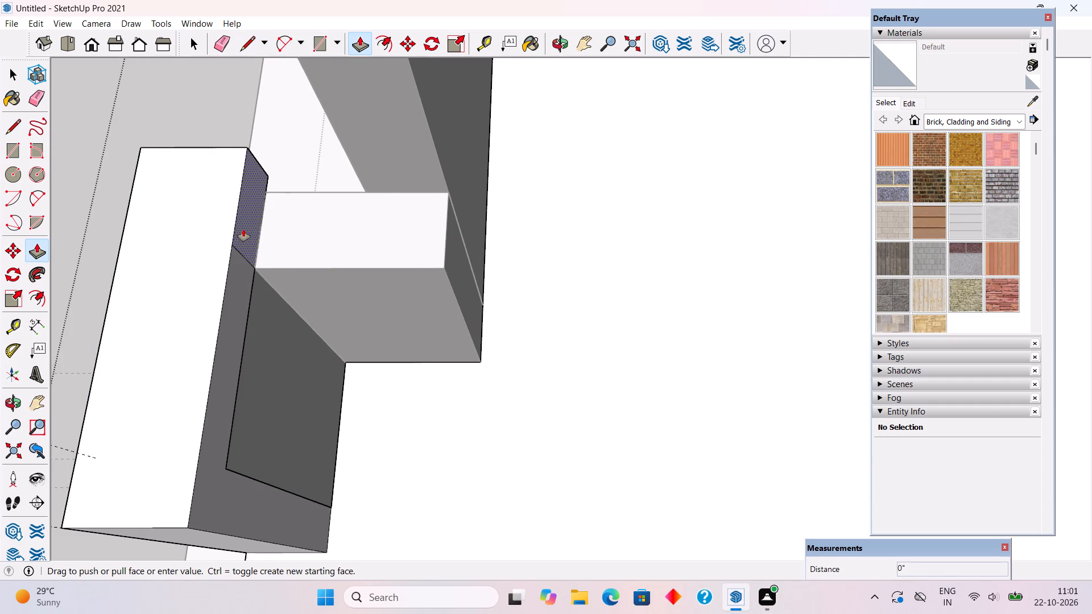
click(243, 229)
click(426, 115)
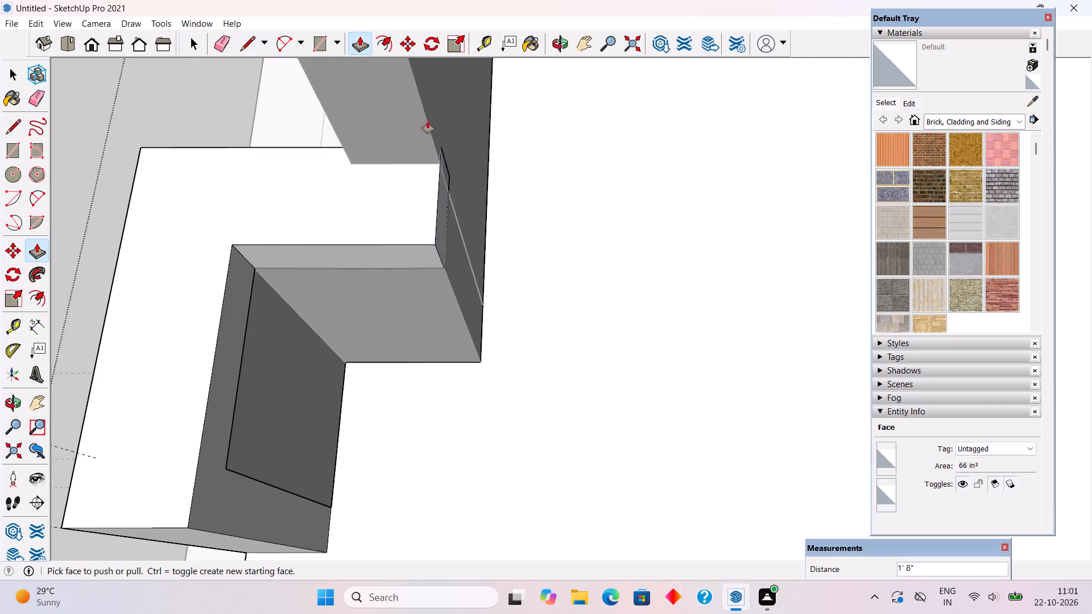
Delete the leftover 6'' edge on the slab's front face at the foot of the corner upstand.
scroll(431, 127, down, 10)
key(space)
scroll(432, 132, down, 4)
scroll(377, 264, down, 3)
scroll(377, 264, up, 1)
scroll(377, 264, down, 2)
scroll(367, 269, up, 1)
middle_drag(367, 269, 607, 81)
scroll(477, 370, up, 3)
scroll(381, 250, up, 4)
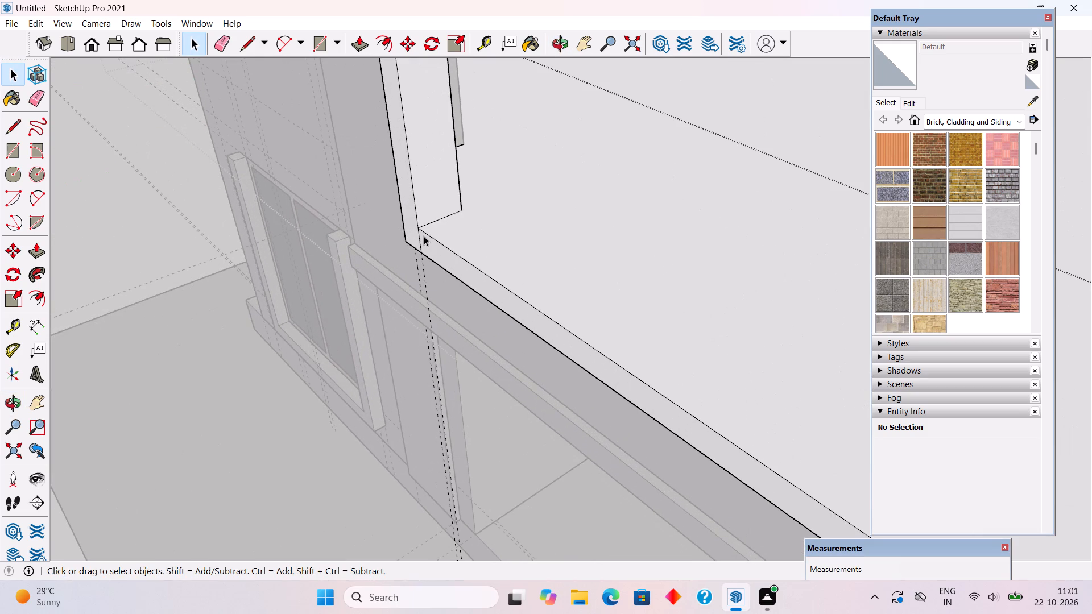
click(419, 241)
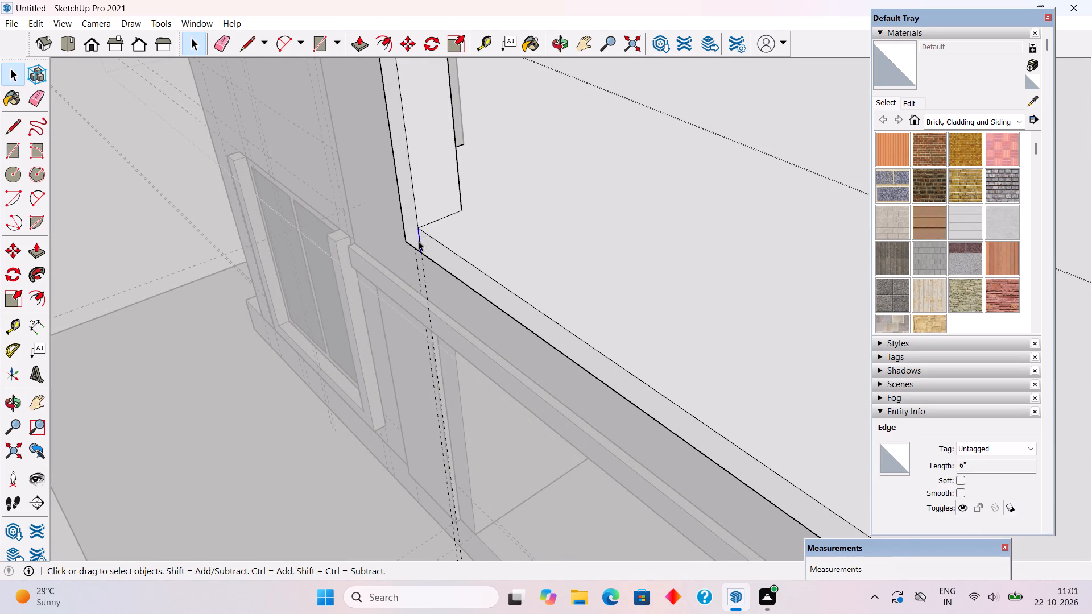
key(Delete)
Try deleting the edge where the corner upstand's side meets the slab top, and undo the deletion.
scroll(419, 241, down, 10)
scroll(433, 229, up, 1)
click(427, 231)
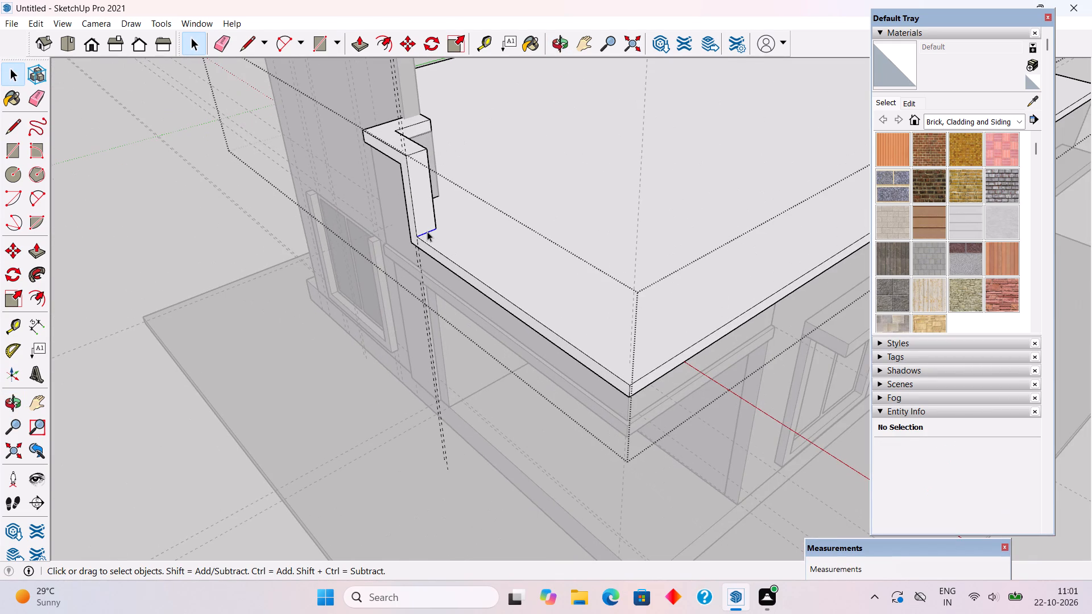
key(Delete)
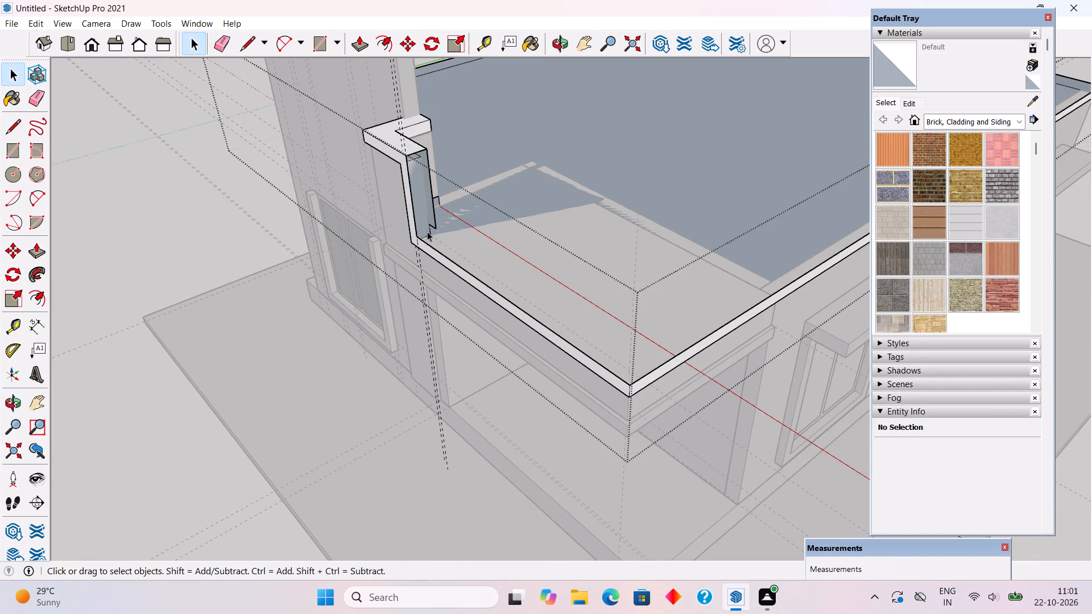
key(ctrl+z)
Leave the roof slab group and examine the capped corner on the front facade.
scroll(427, 231, down, 6)
key(space)
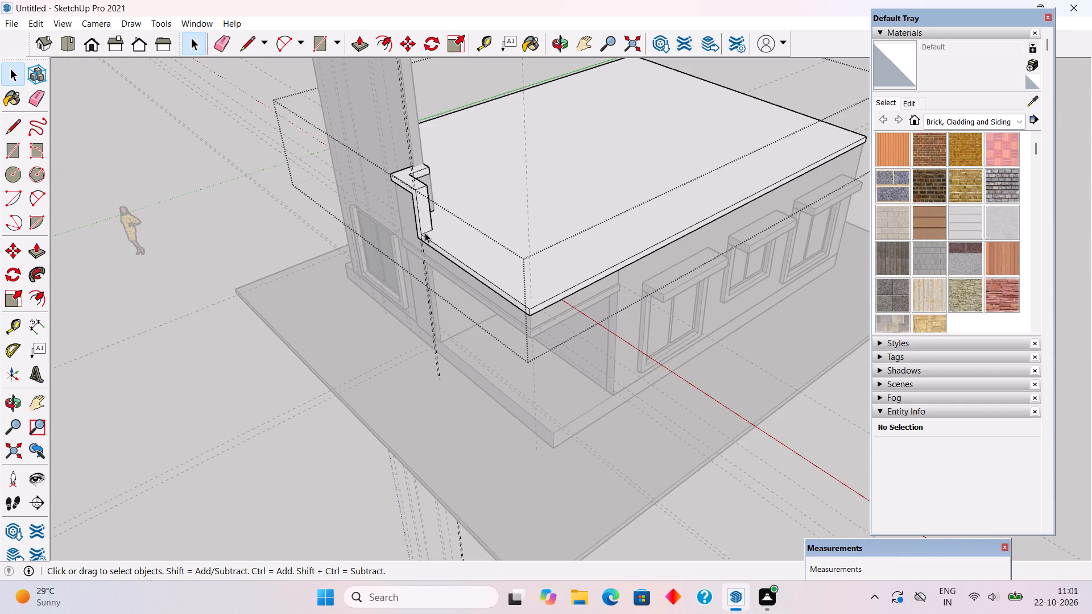
click(276, 240)
middle_drag(287, 269, 597, 181)
scroll(557, 203, up, 1)
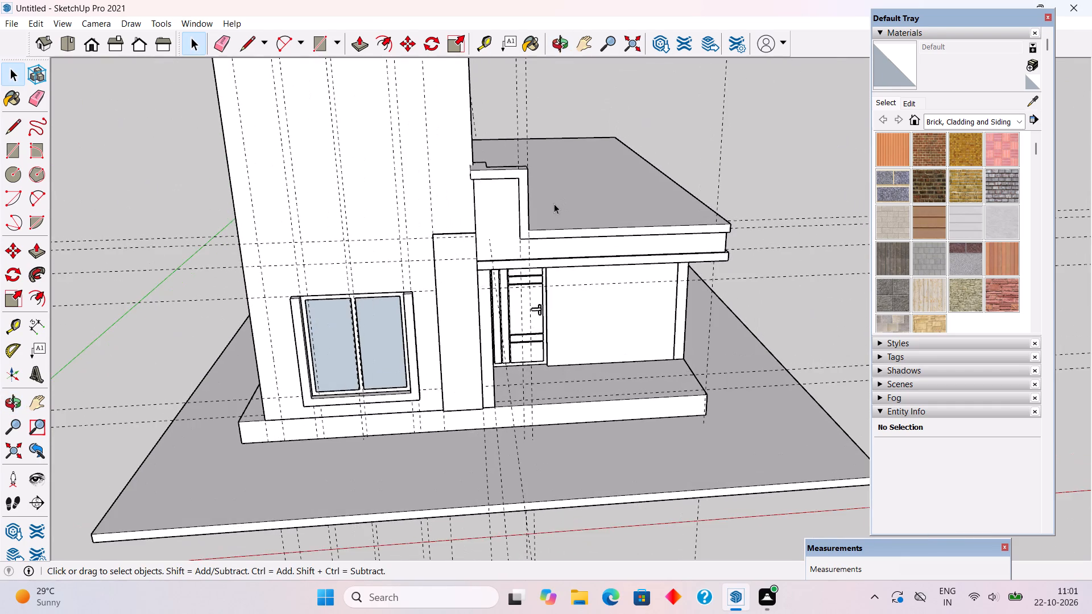
middle_drag(536, 188, 498, 127)
scroll(500, 128, down, 1)
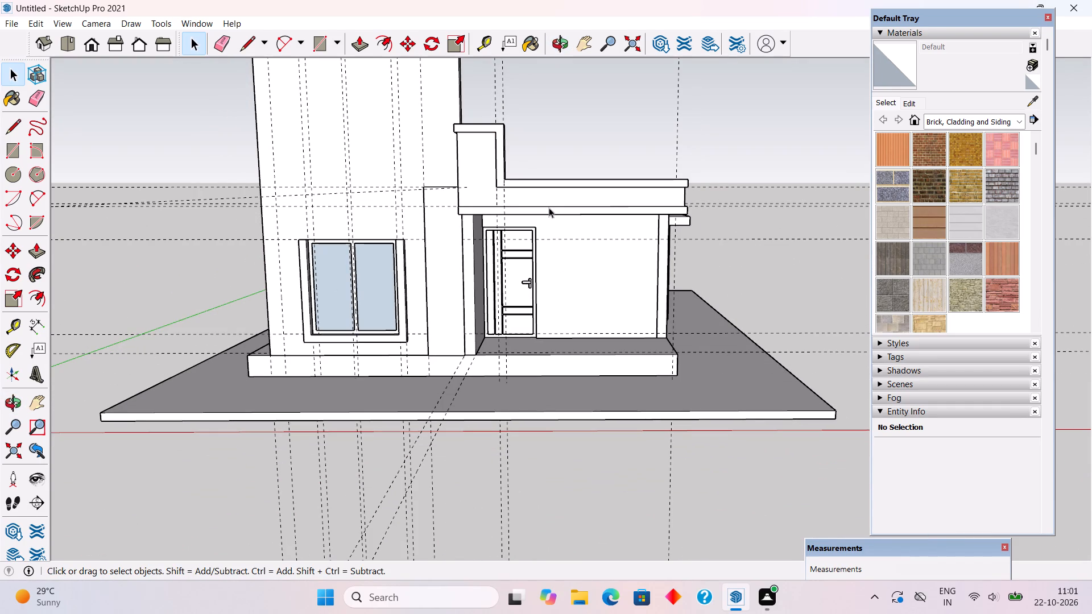
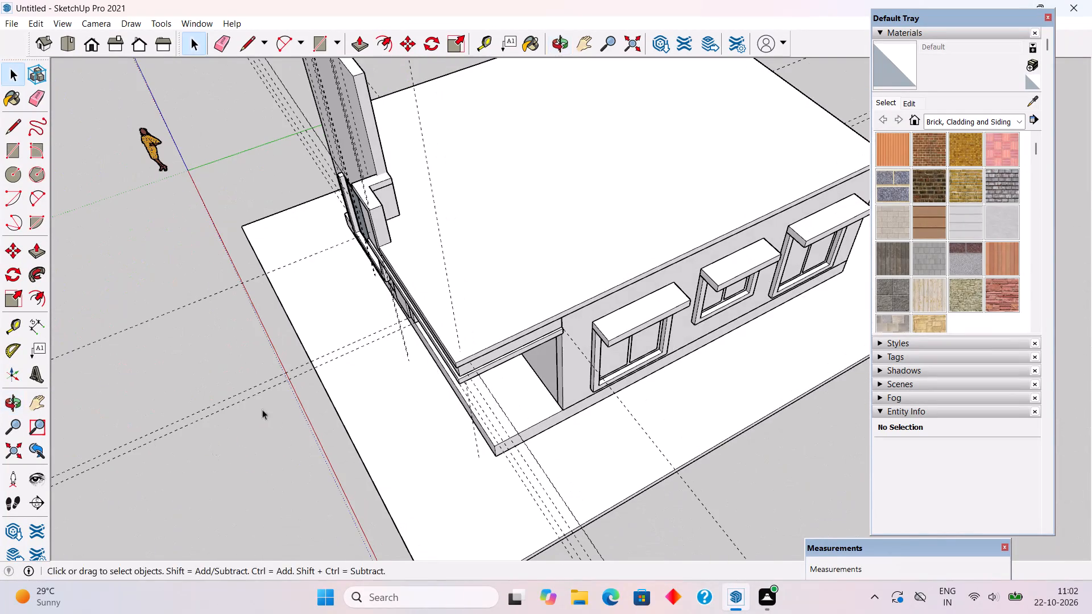
Place guides on the roof slab top 2'' in from its front edge and through the corner upstand's inner corner.
scroll(386, 229, up, 14)
middle_drag(395, 258, 457, 159)
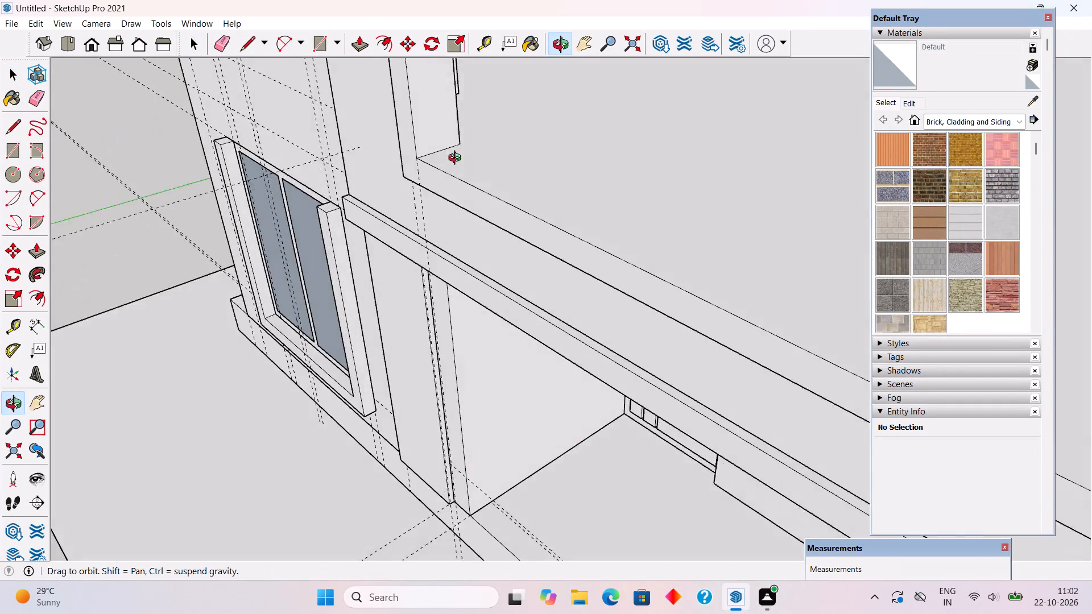
middle_drag(457, 159, 304, 107)
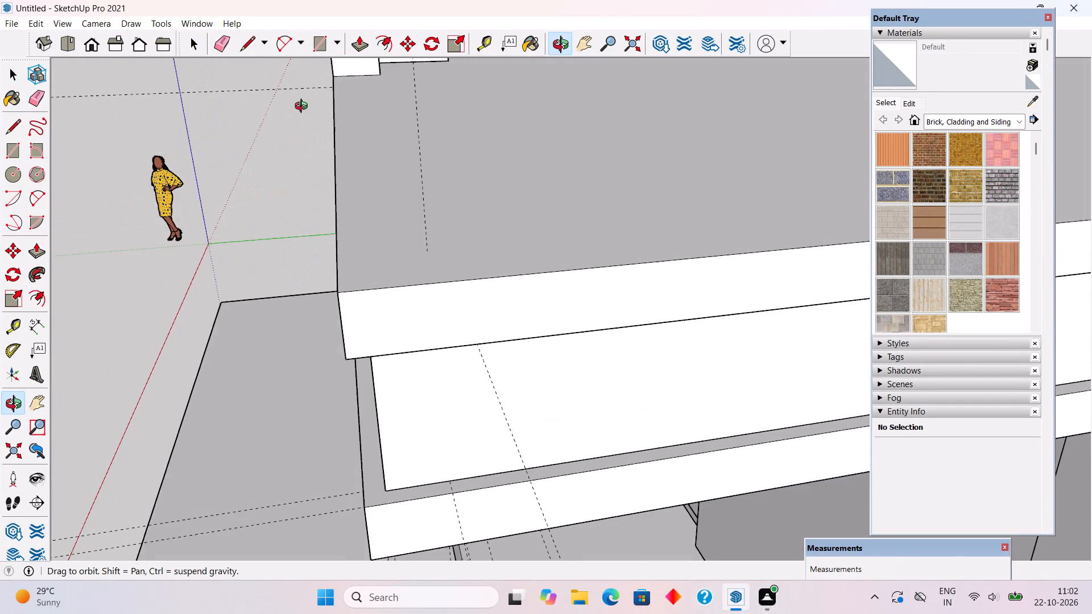
middle_drag(304, 107, 294, 168)
scroll(295, 168, down, 2)
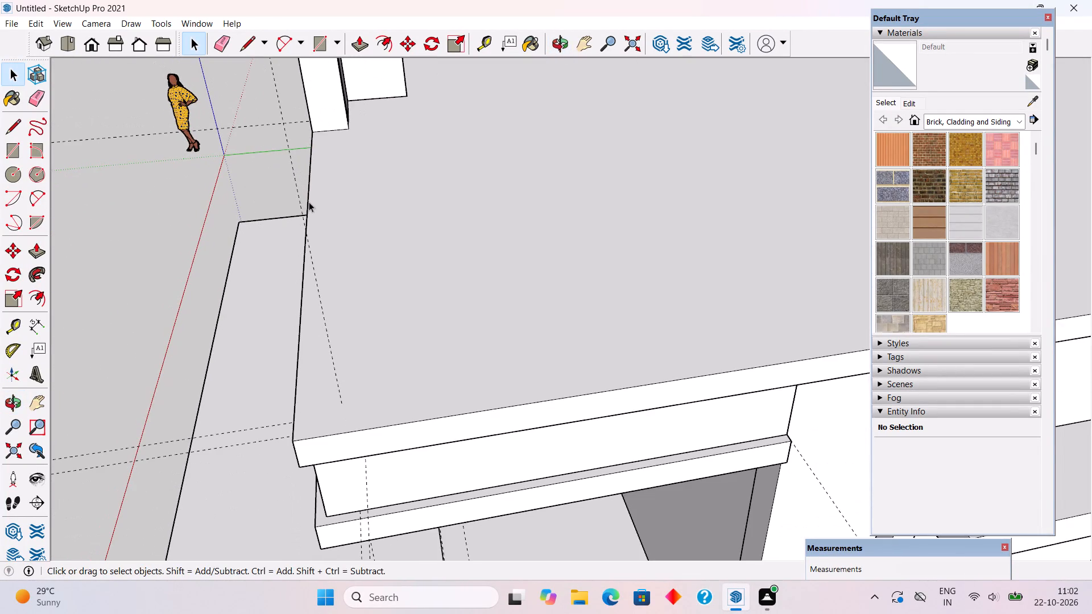
middle_drag(309, 210, 237, 276)
scroll(246, 274, down, 1)
scroll(317, 297, down, 5)
middle_drag(289, 222, 361, 192)
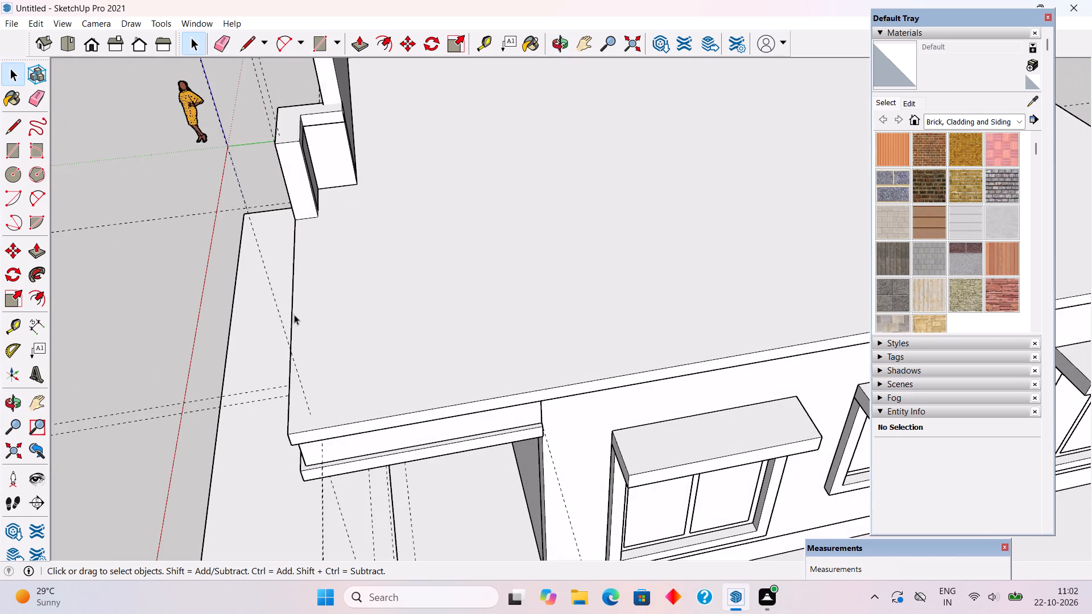
scroll(270, 330, up, 4)
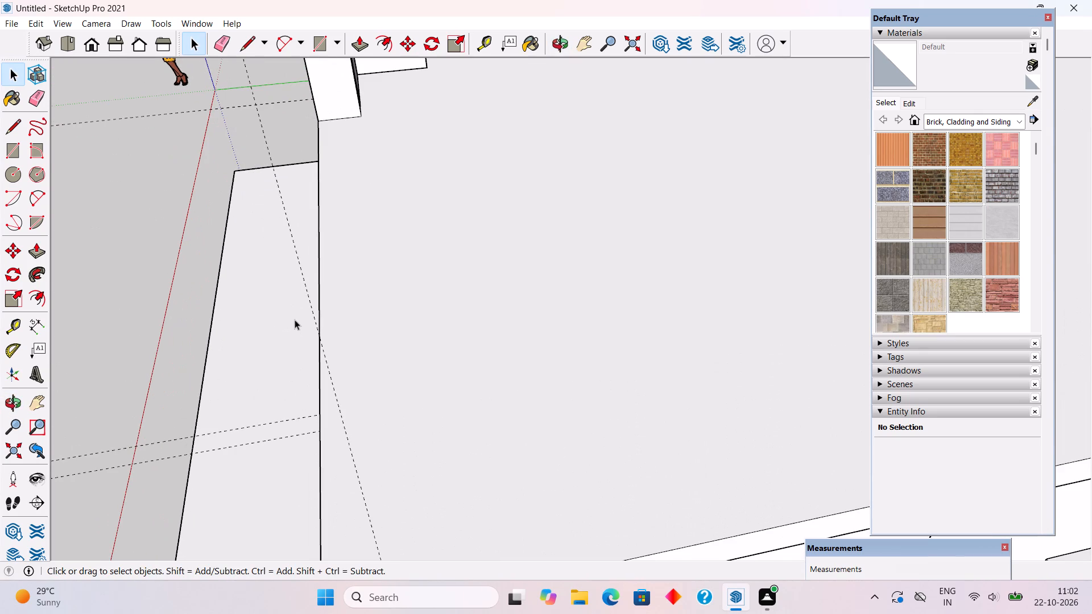
key(t)
click(319, 312)
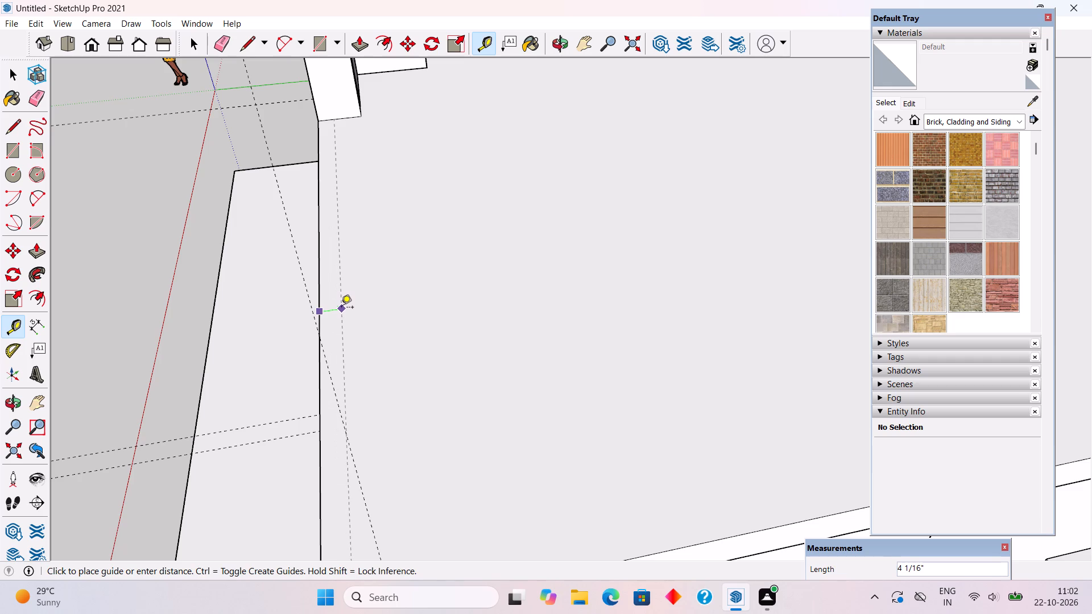
text(2")
key(Return)
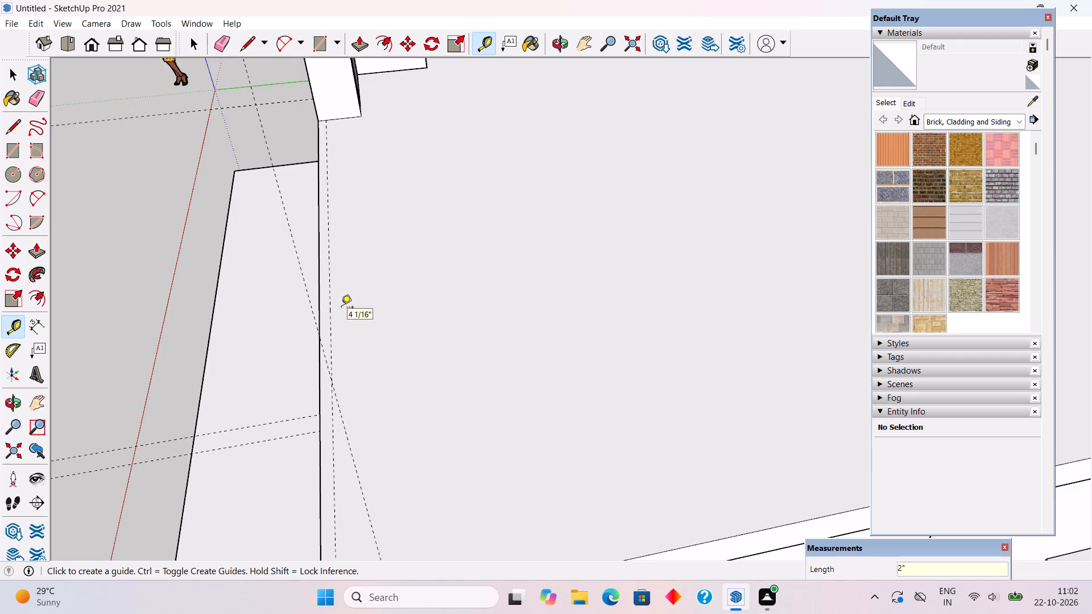
click(327, 144)
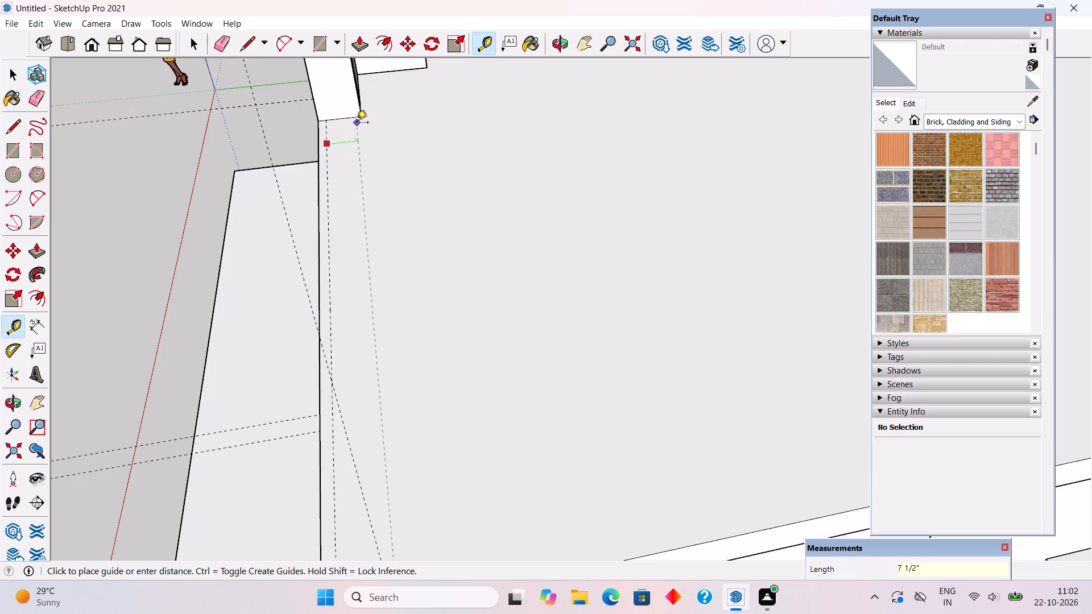
click(360, 118)
Place a guide on the roof slab top 2'' in from its side edge above the porch.
scroll(360, 118, down, 5)
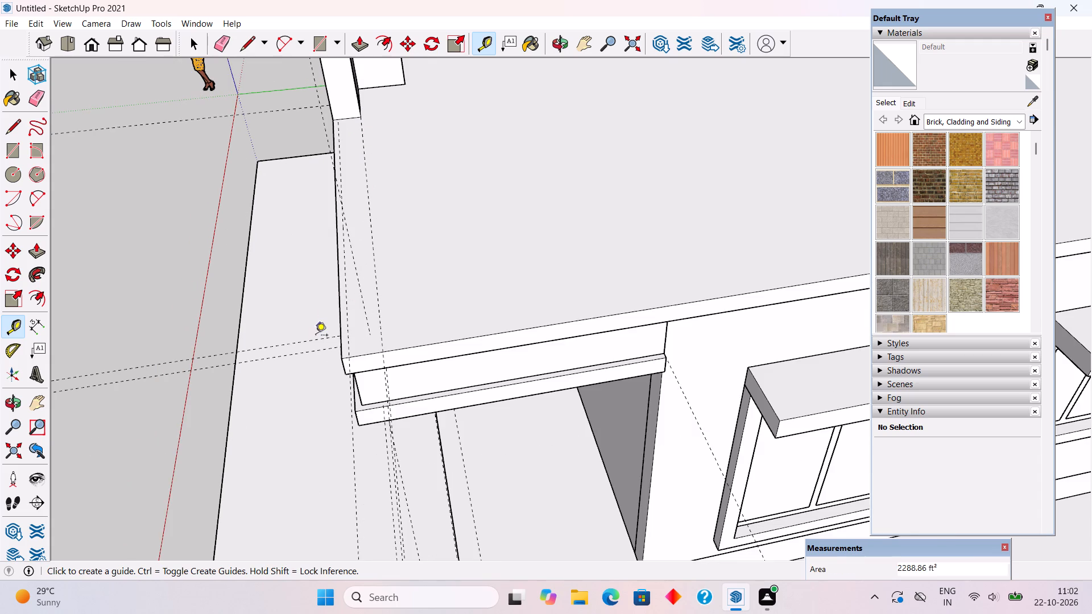
scroll(311, 355, up, 3)
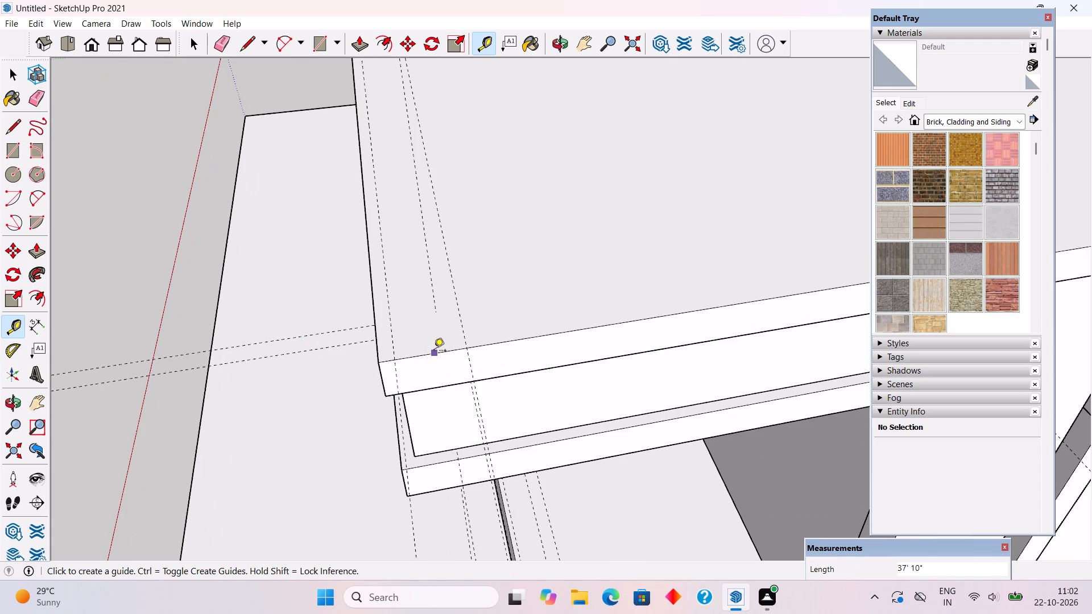
click(434, 351)
text(2")
key(Return)
key(space)
Draw an 11' 9'' by 9'' rectangle between the guides along the slab's front edge, from the upstand to the porch corner.
scroll(432, 334, down, 9)
key(r)
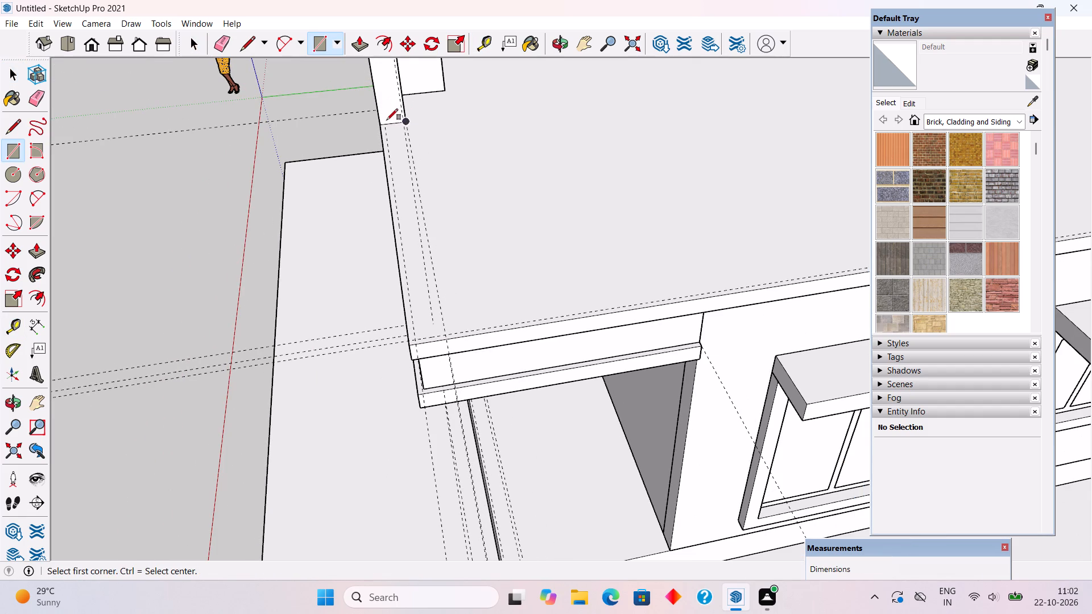
scroll(387, 124, up, 5)
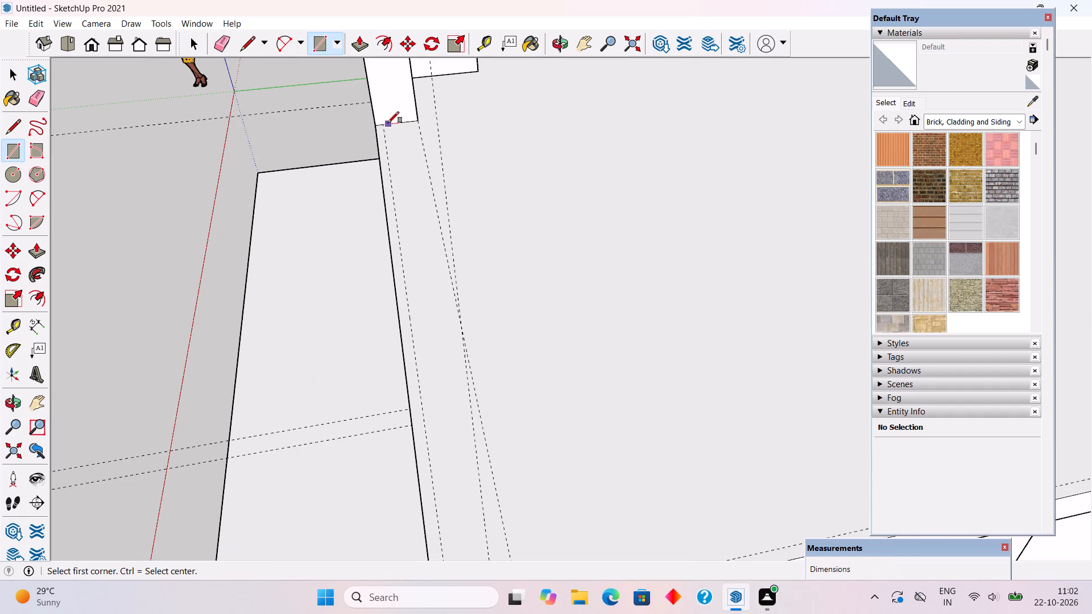
click(384, 125)
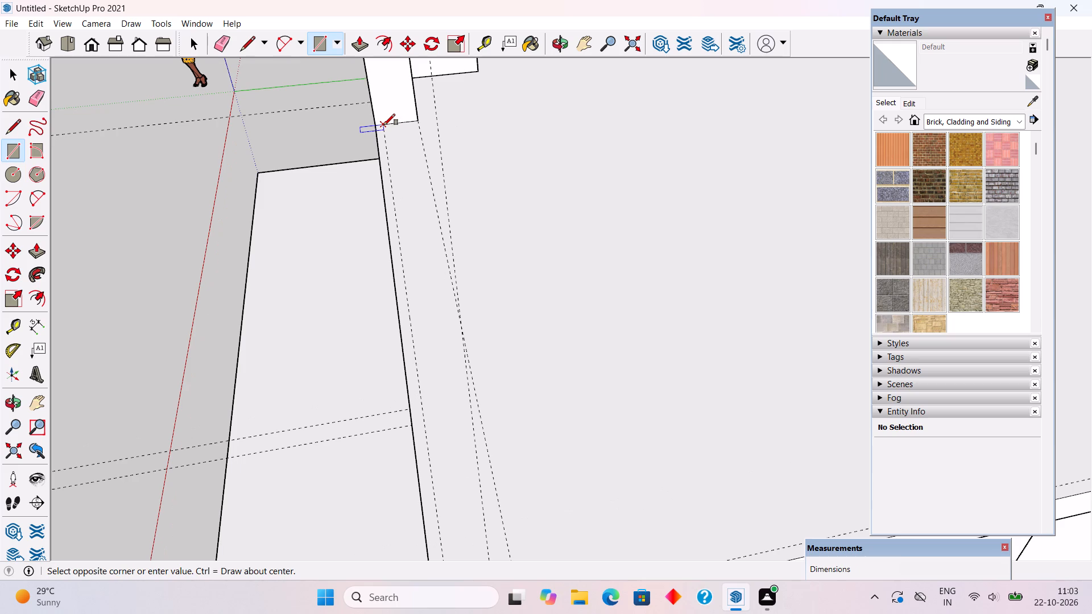
scroll(384, 125, down, 3)
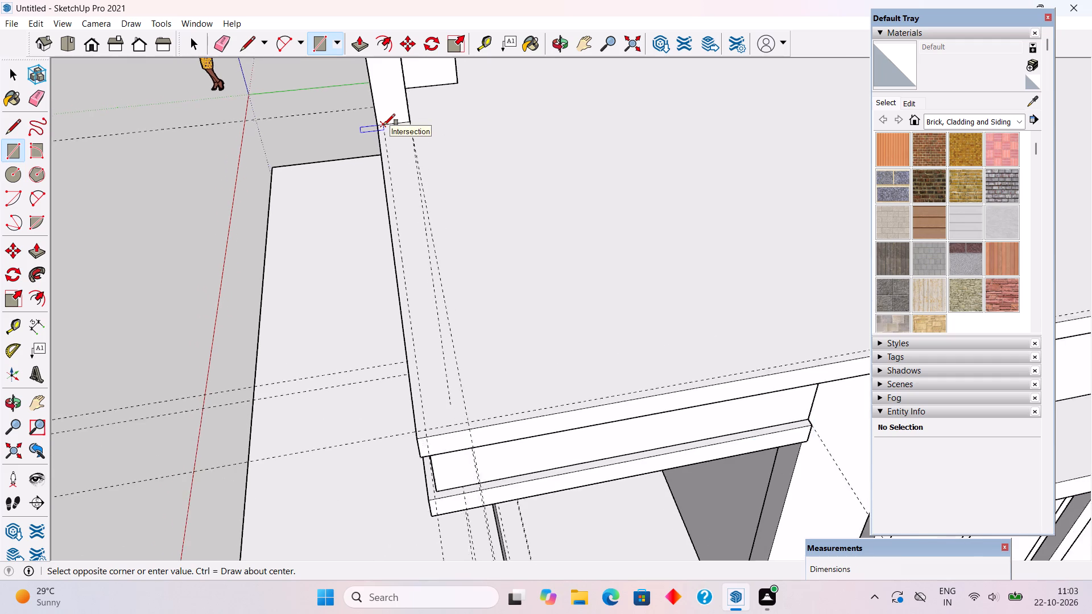
scroll(384, 125, down, 3)
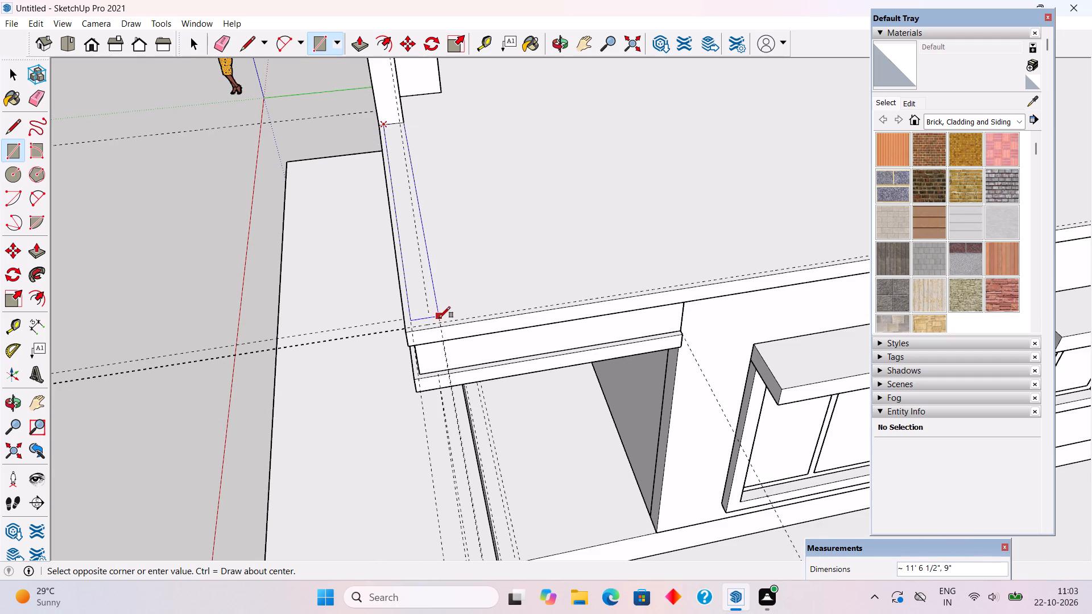
click(439, 320)
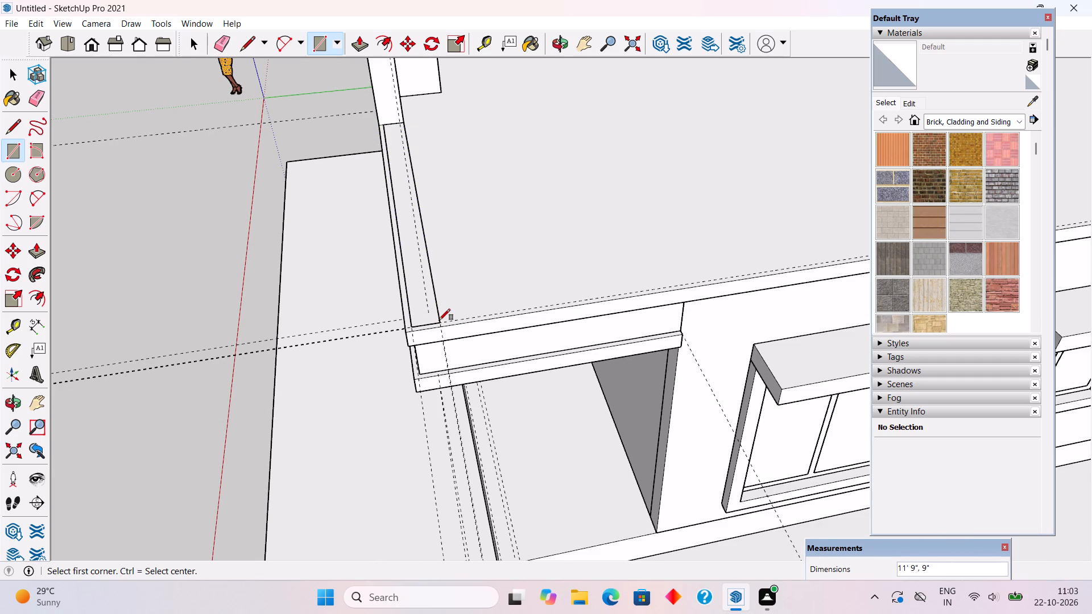
scroll(439, 320, down, 4)
Measure the height of the front fascia between the slab's upper lip and the canopy lip below.
middle_drag(284, 329, 631, 266)
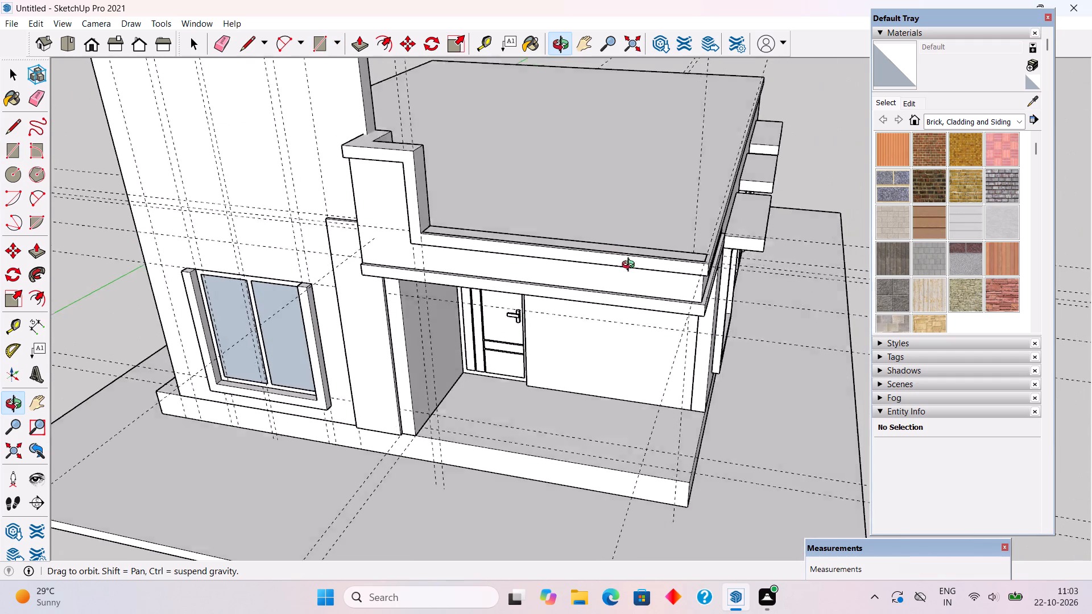
middle_drag(631, 266, 691, 356)
key(space)
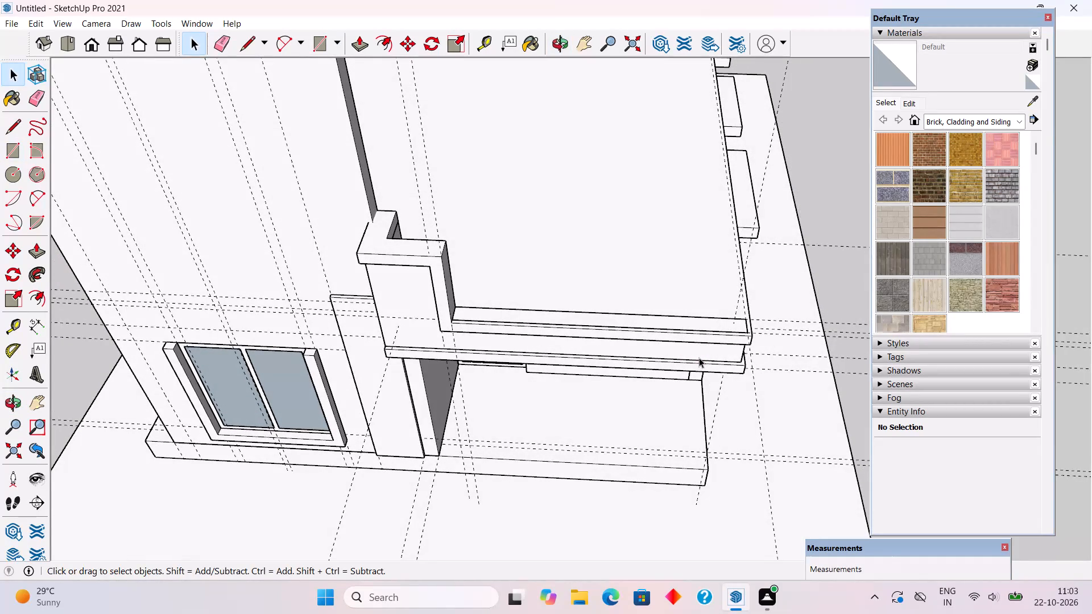
middle_drag(672, 339, 646, 212)
scroll(652, 202, up, 6)
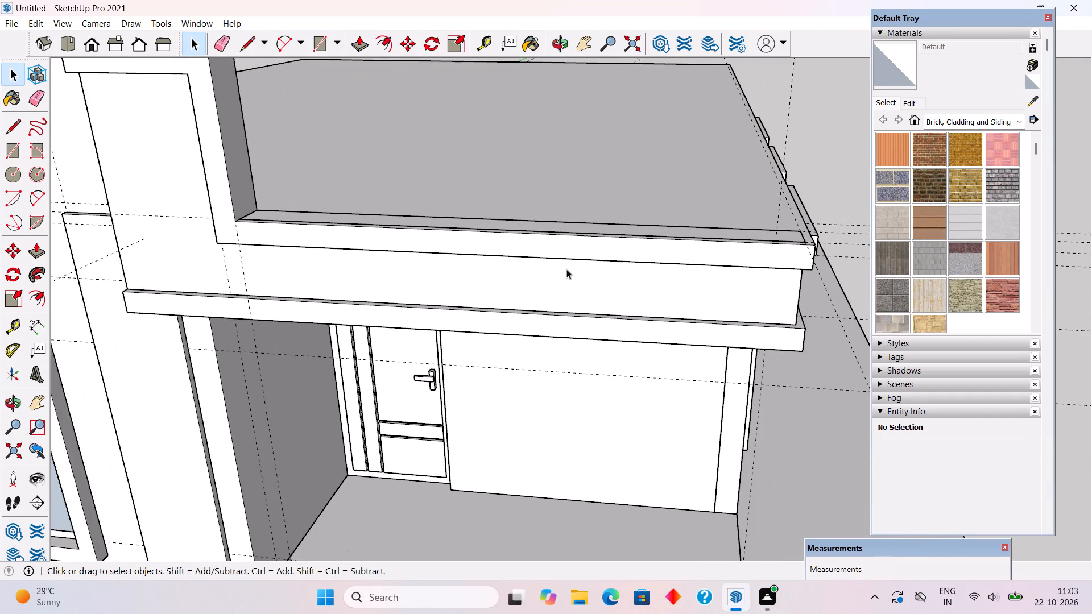
middle_drag(526, 245, 369, 115)
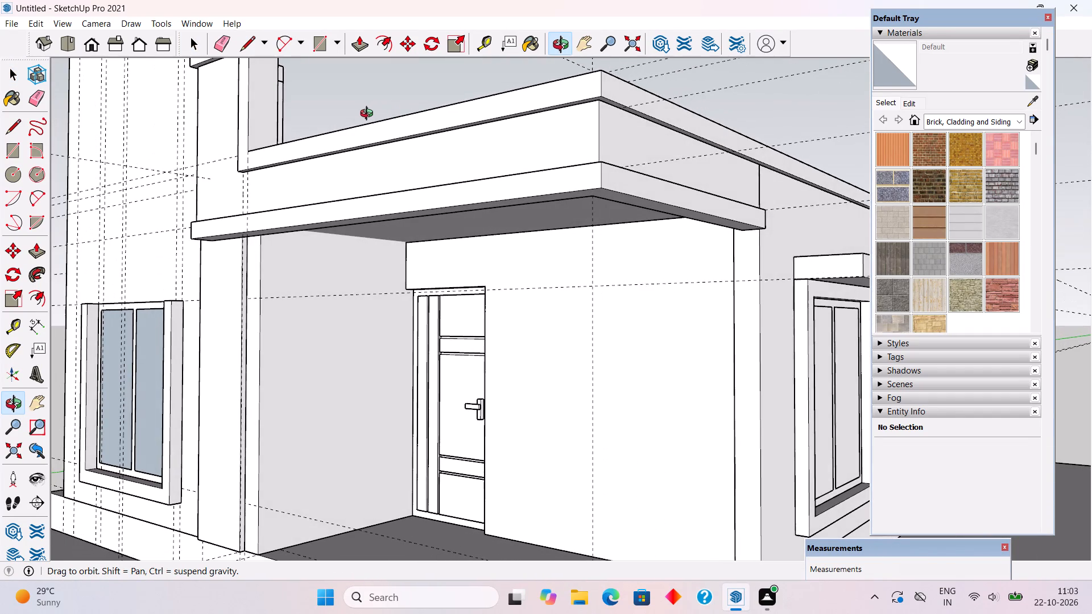
middle_drag(369, 115, 390, 120)
scroll(390, 120, down, 4)
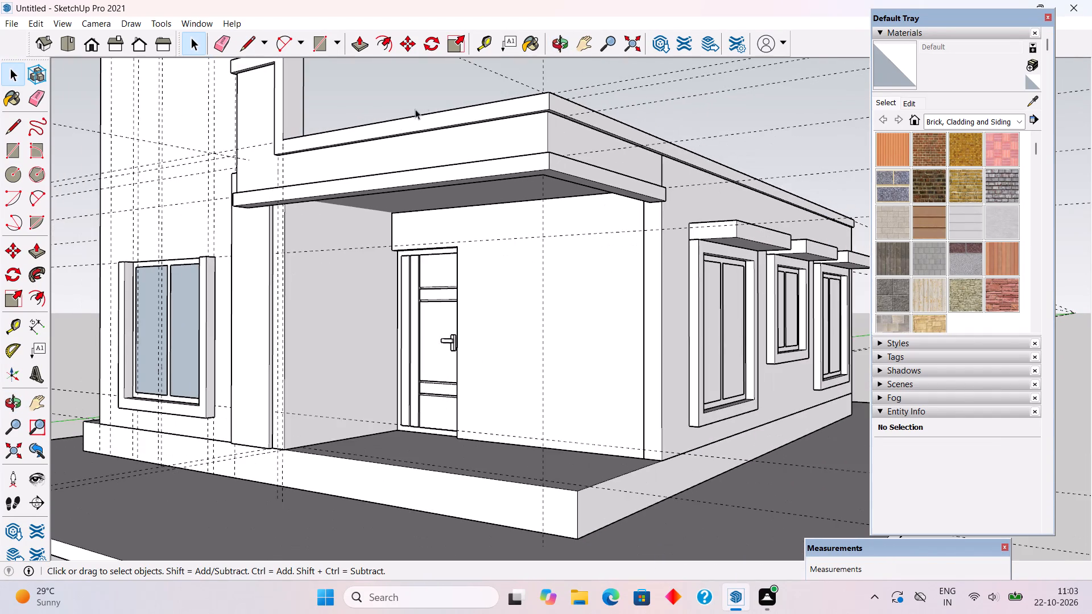
scroll(439, 74, up, 5)
scroll(448, 130, down, 1)
middle_drag(458, 195, 461, 138)
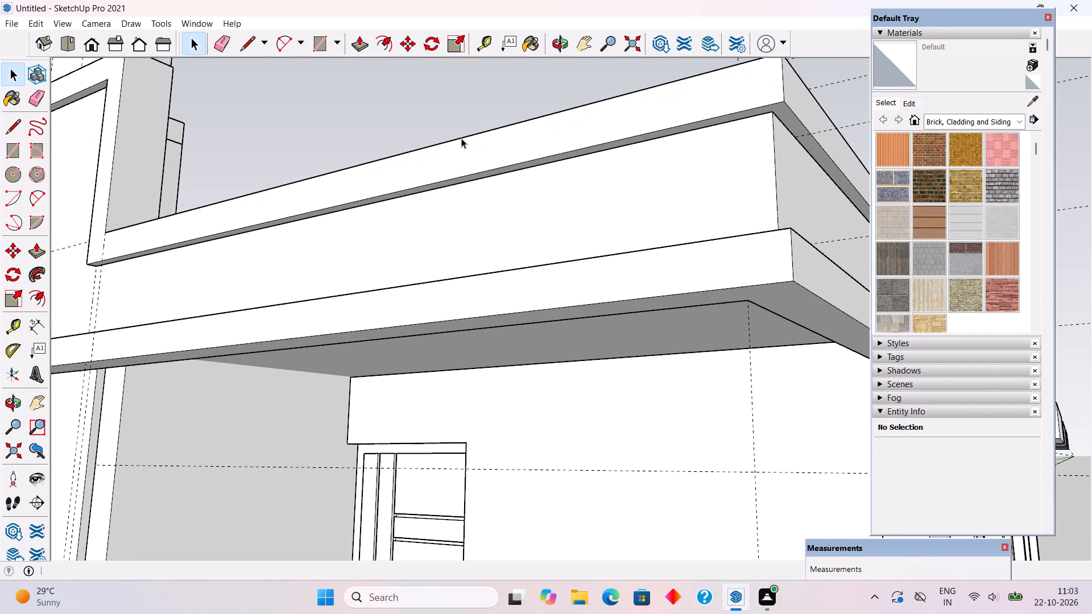
key(t)
click(470, 185)
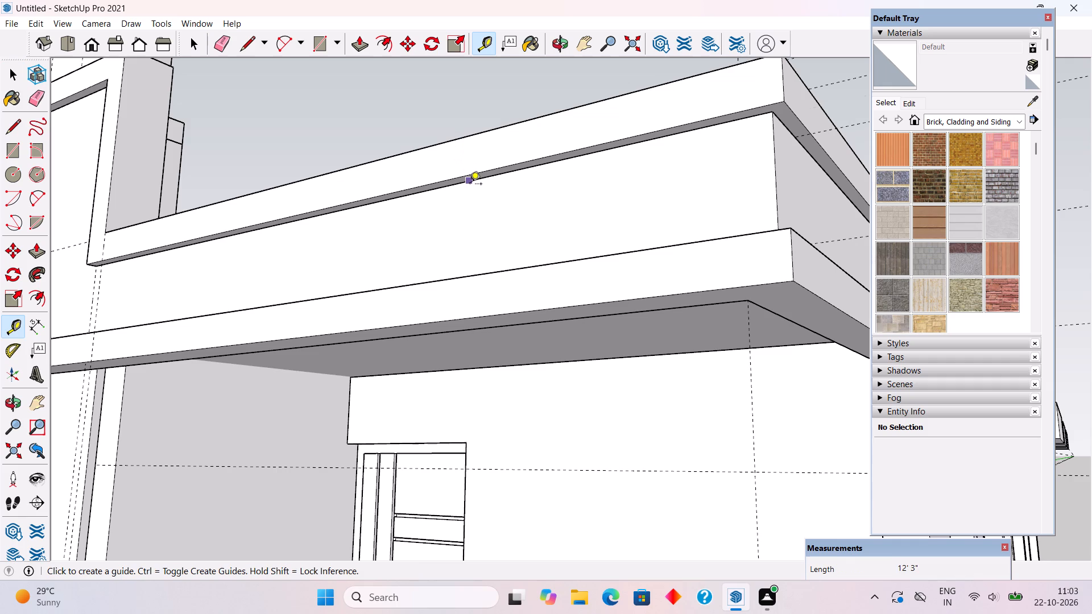
middle_drag(473, 192, 454, 283)
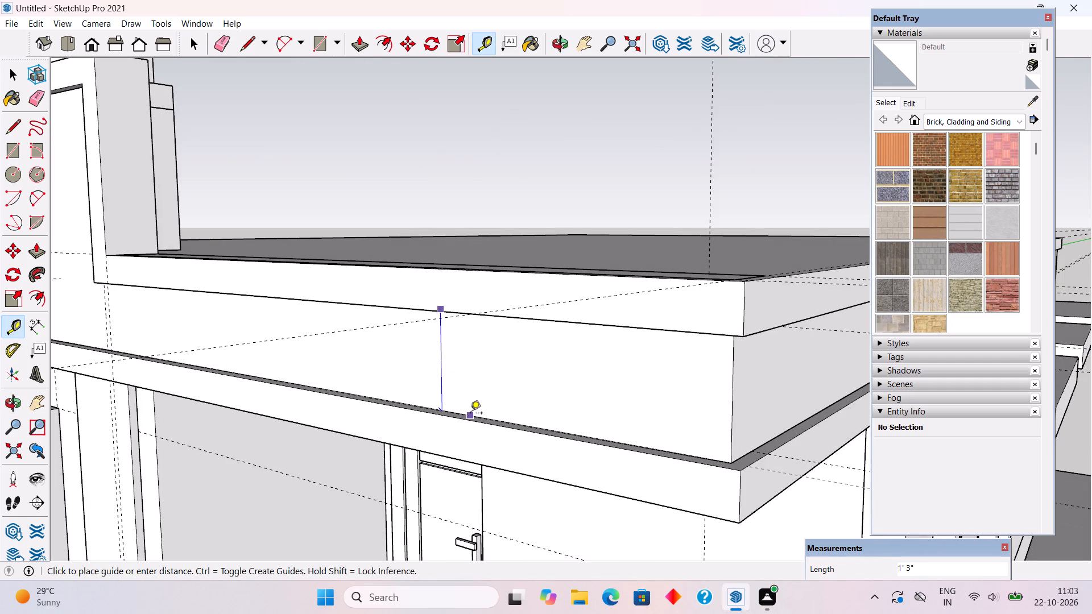
key(space)
Push/Pull the narrow rectangle on the slab's front edge up 1' 3'' to form a parapet.
scroll(433, 330, down, 4)
middle_drag(390, 260, 387, 340)
key(p)
click(358, 420)
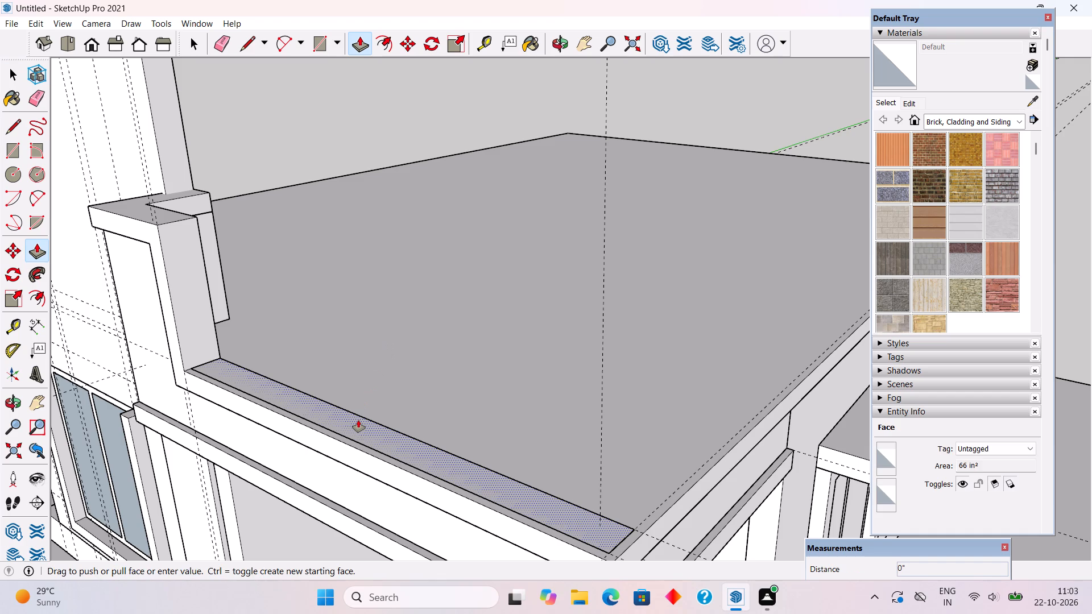
text(1'3")
key(Return)
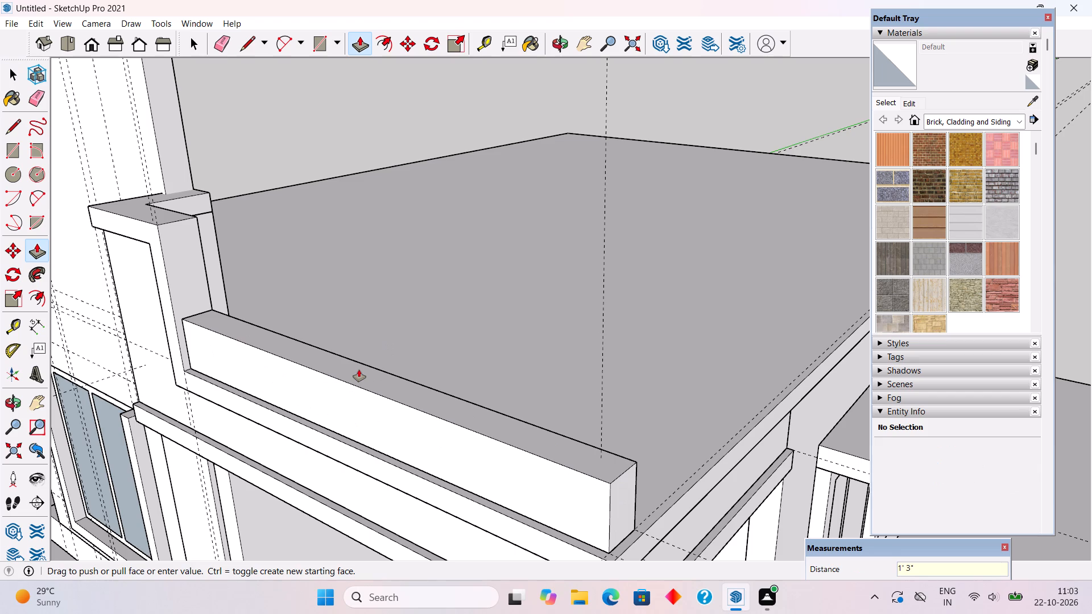
key(space)
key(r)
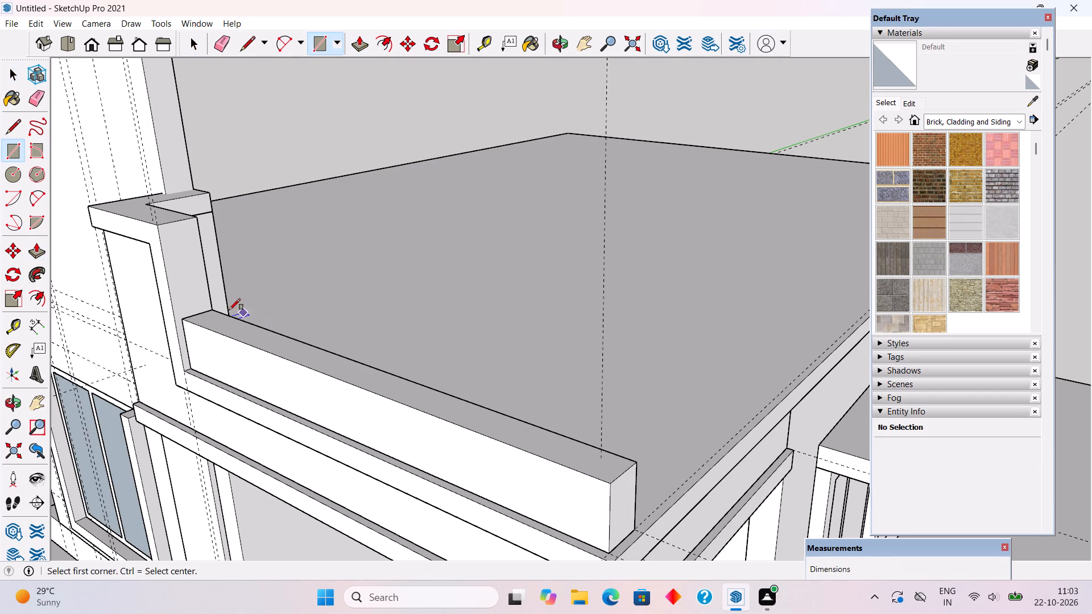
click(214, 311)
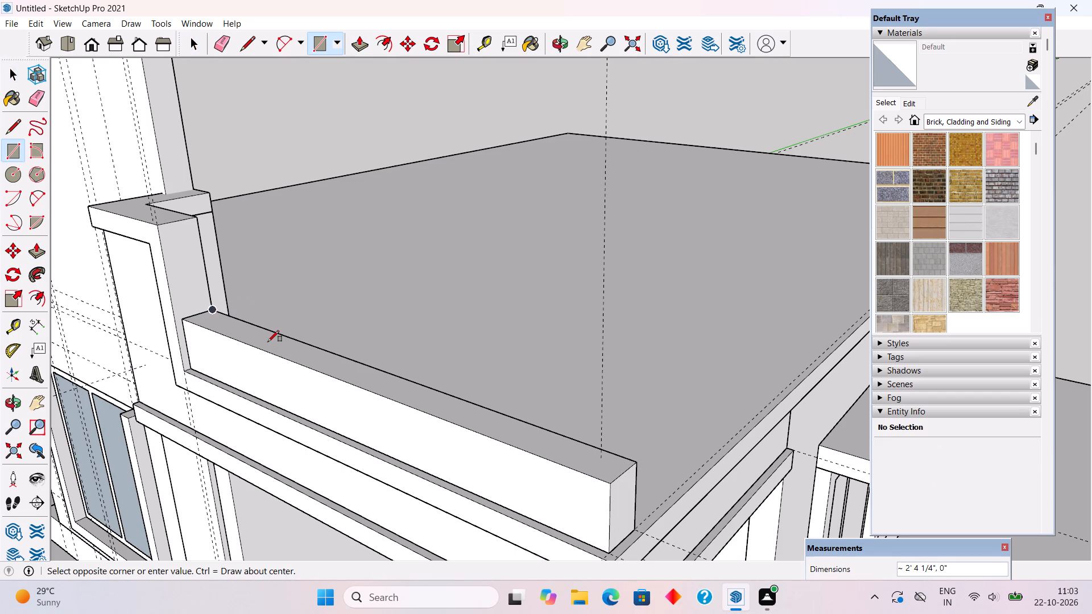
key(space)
Set a guide 9'' from the free end of the parapet's inner face and draw a 1' 3'' vertical line along it.
middle_drag(437, 385, 74, 404)
scroll(118, 352, up, 3)
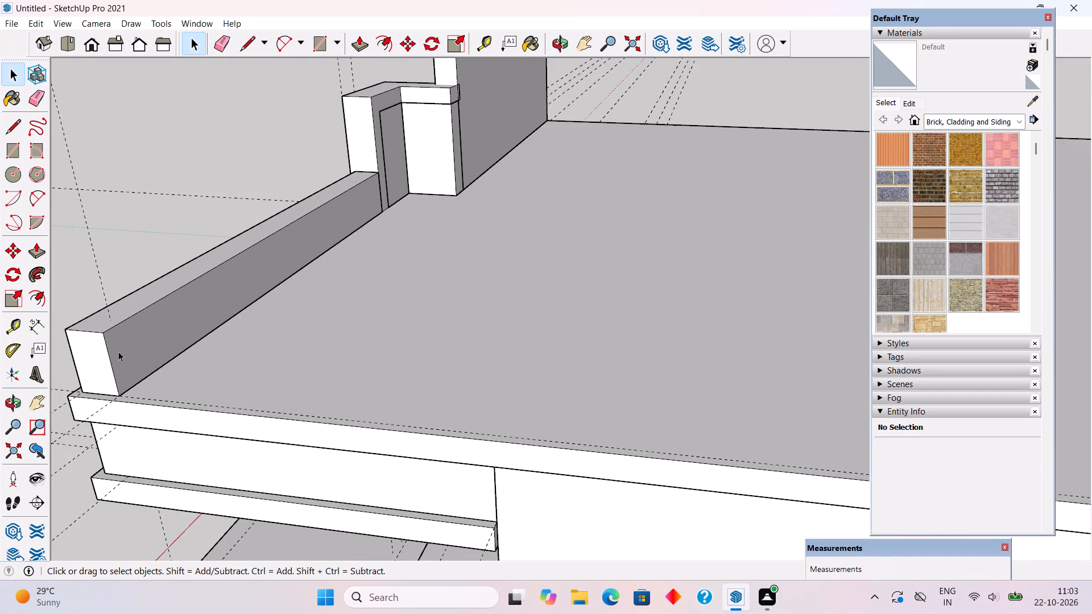
key(t)
click(111, 356)
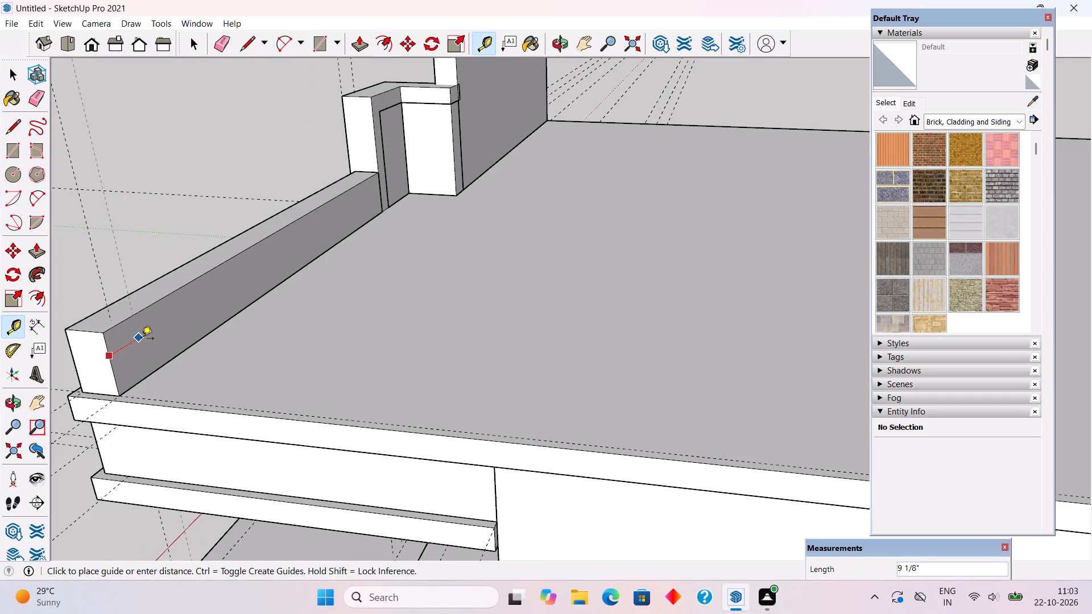
key(9)
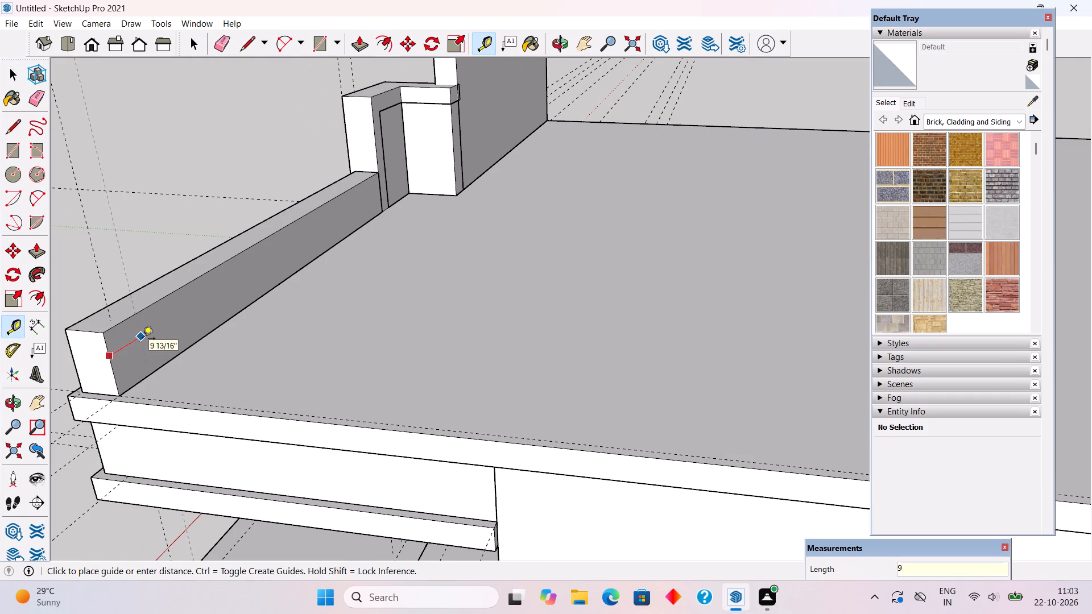
key(shift+quotedbl)
key(Return)
key(l)
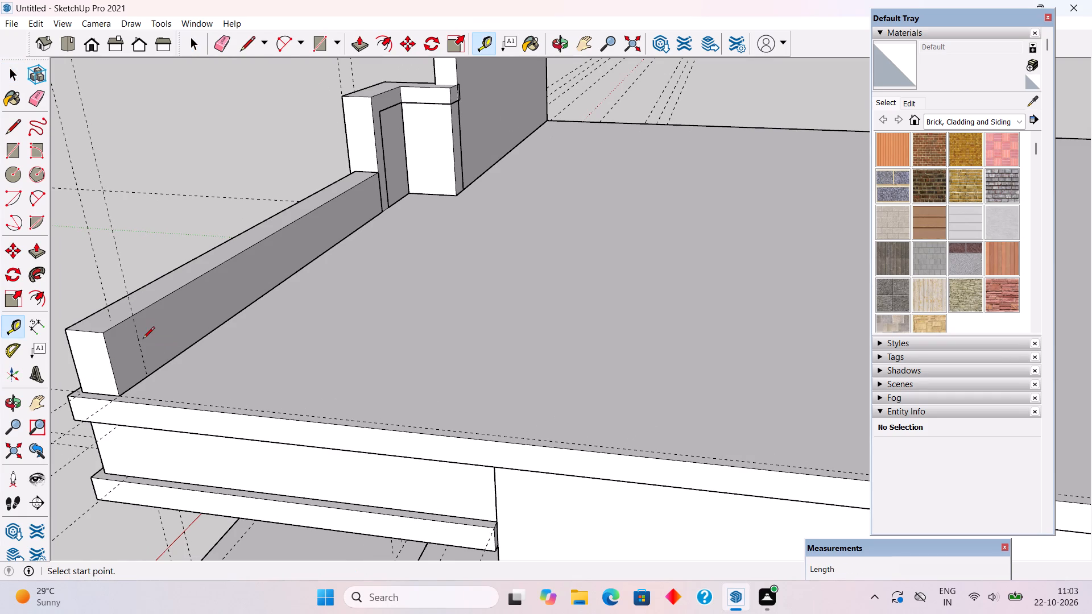
click(131, 318)
click(143, 381)
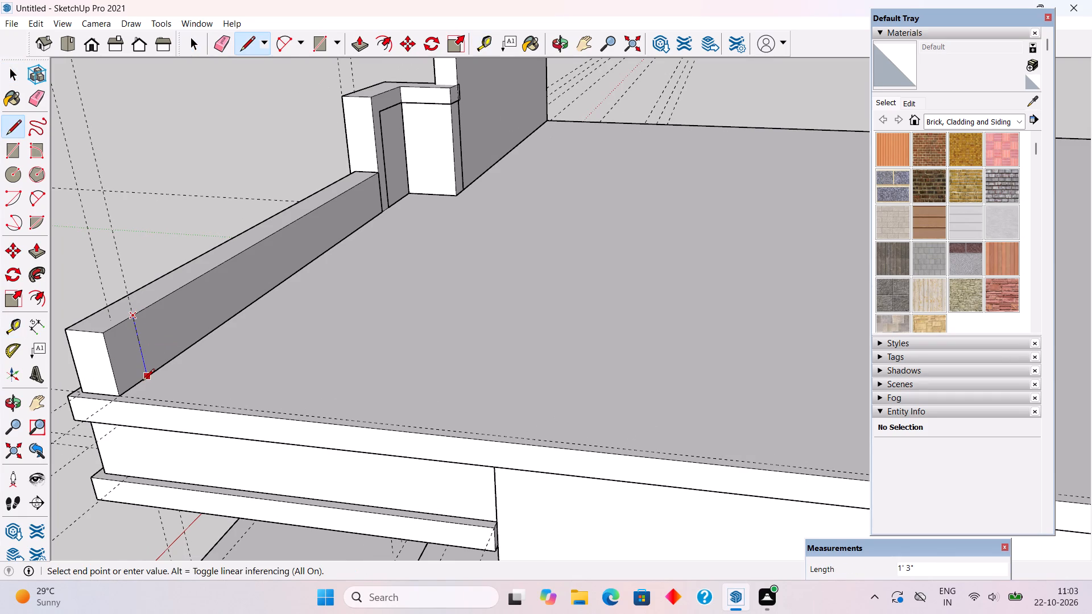
Push/Pull the 9'' end section of the parapet's inner face 6' 11'' to form the parapet along the porch's side edge.
key(p)
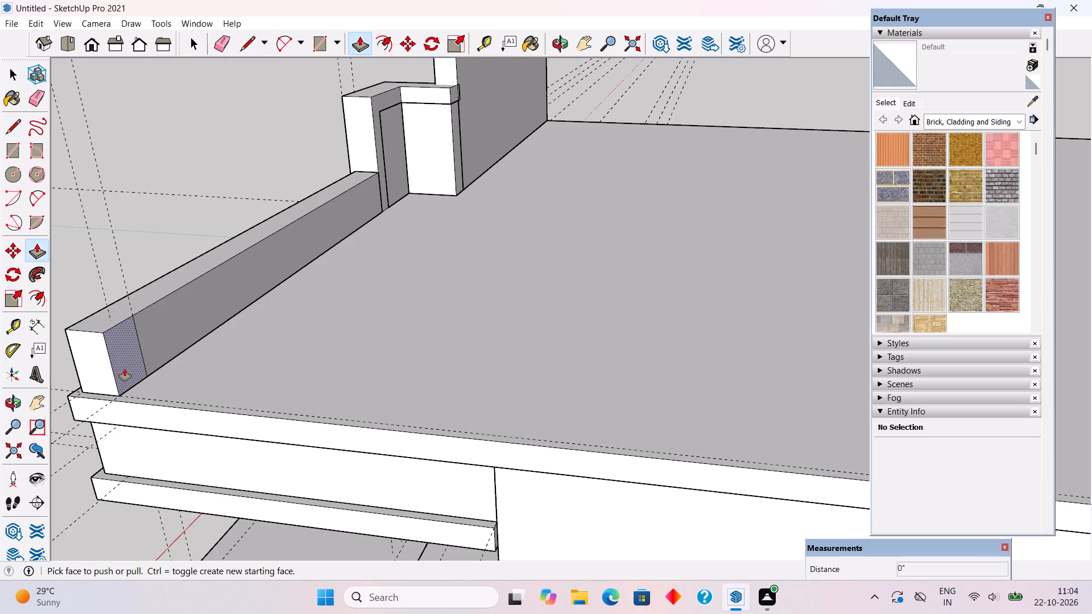
click(125, 369)
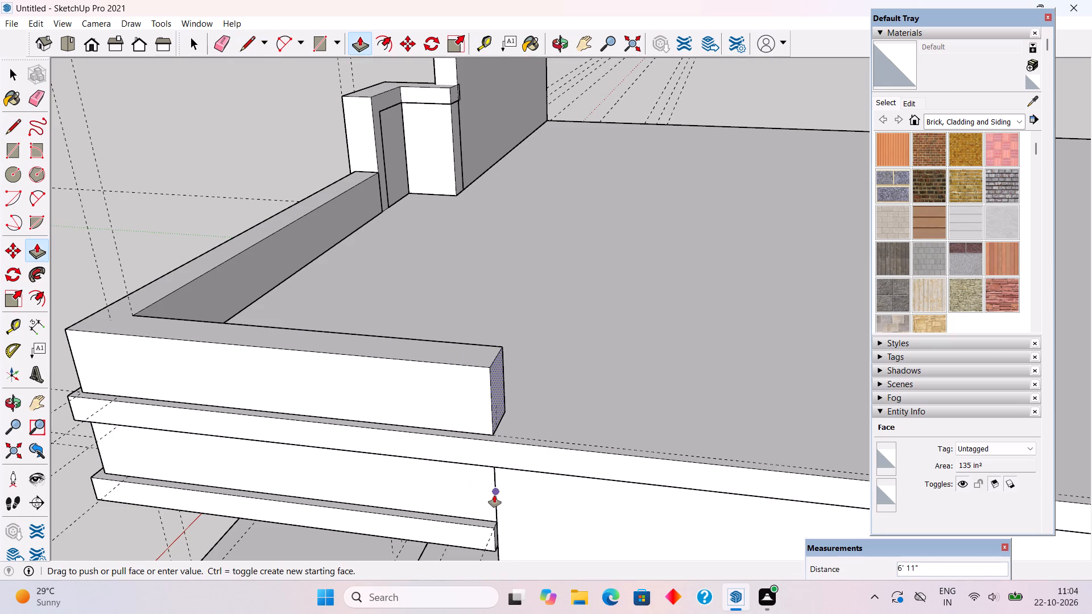
click(494, 495)
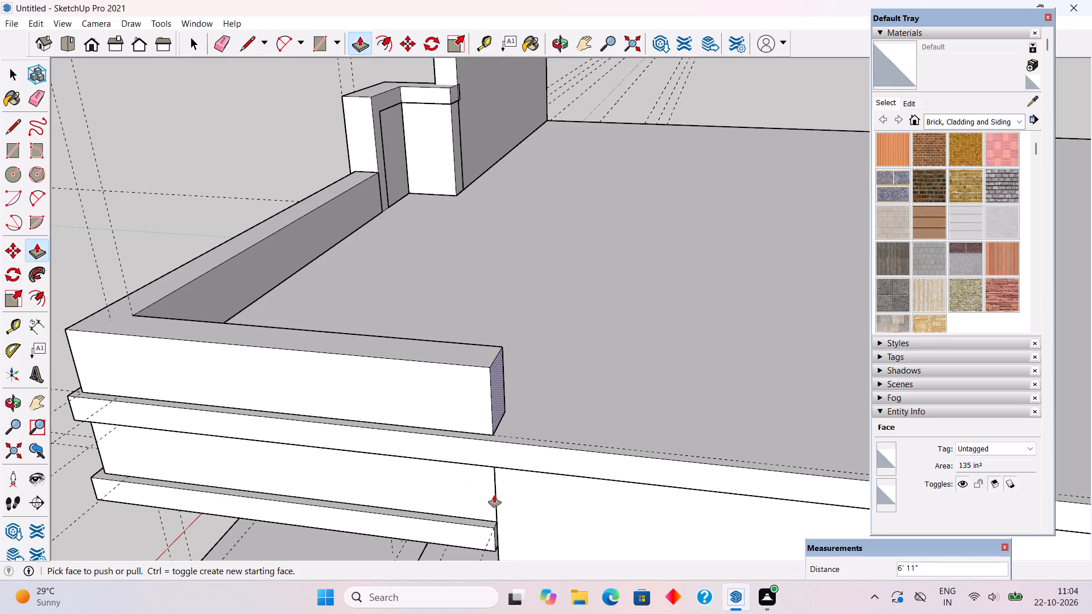
Select all connected geometry of the L-shaped porch-roof parapet and make it a group.
scroll(495, 495, down, 3)
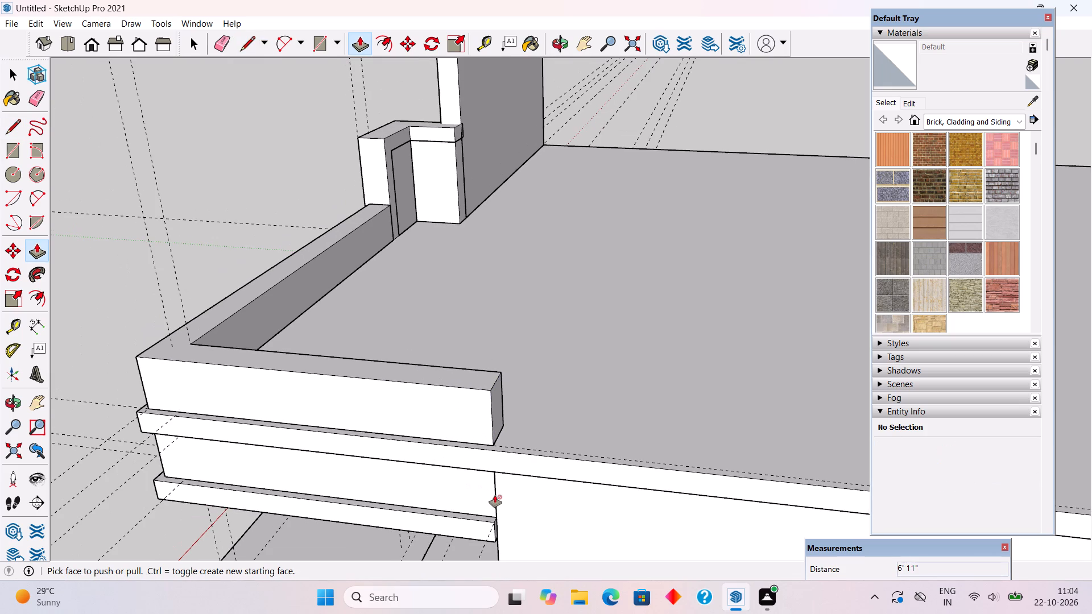
key(space)
scroll(495, 492, down, 4)
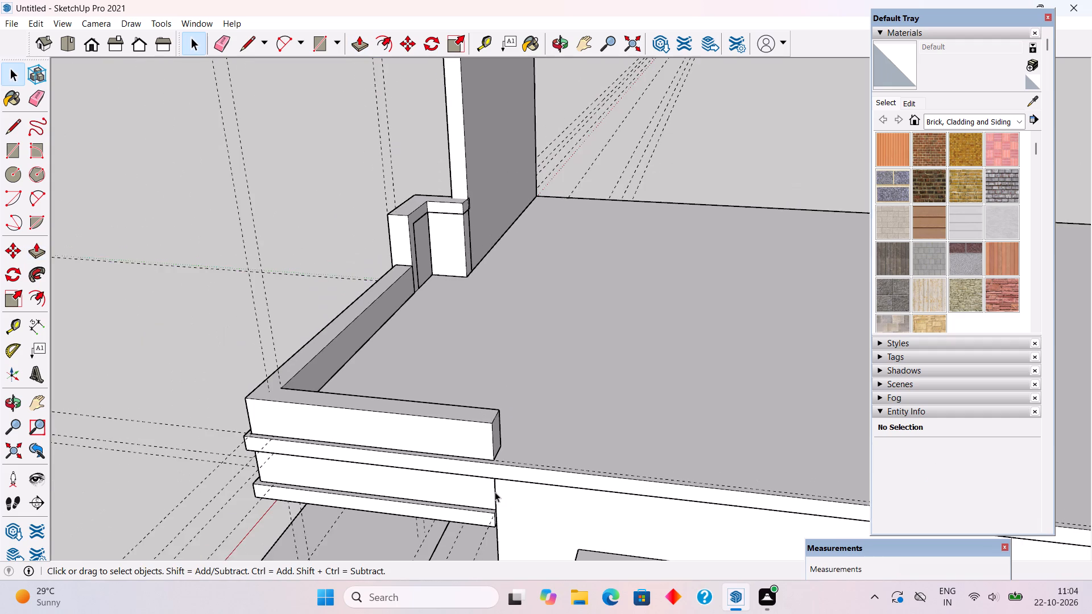
middle_drag(400, 486, 453, 464)
scroll(458, 458, down, 3)
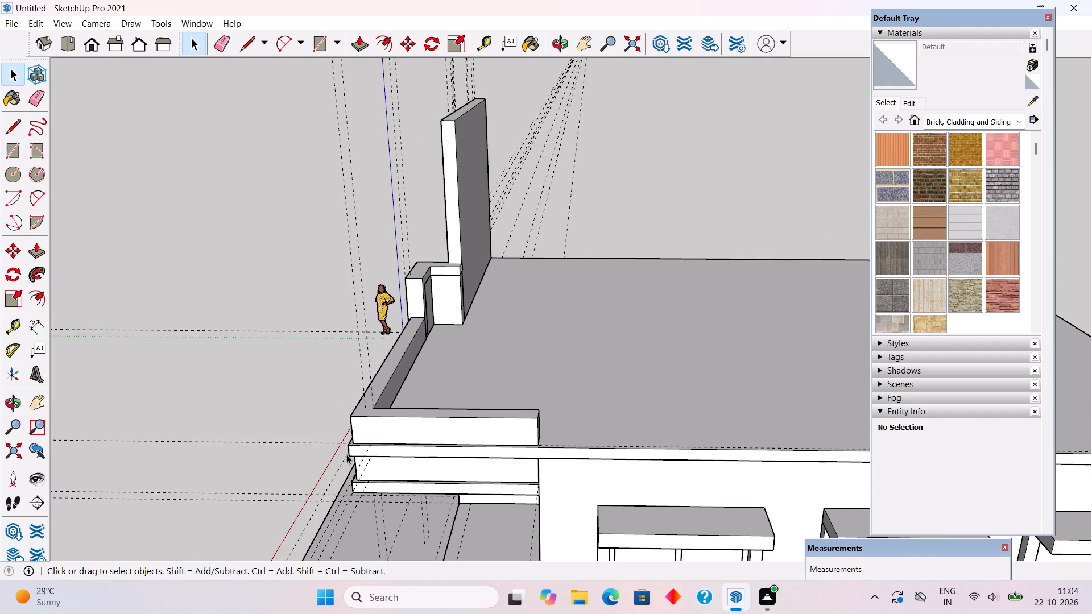
middle_drag(346, 454, 436, 479)
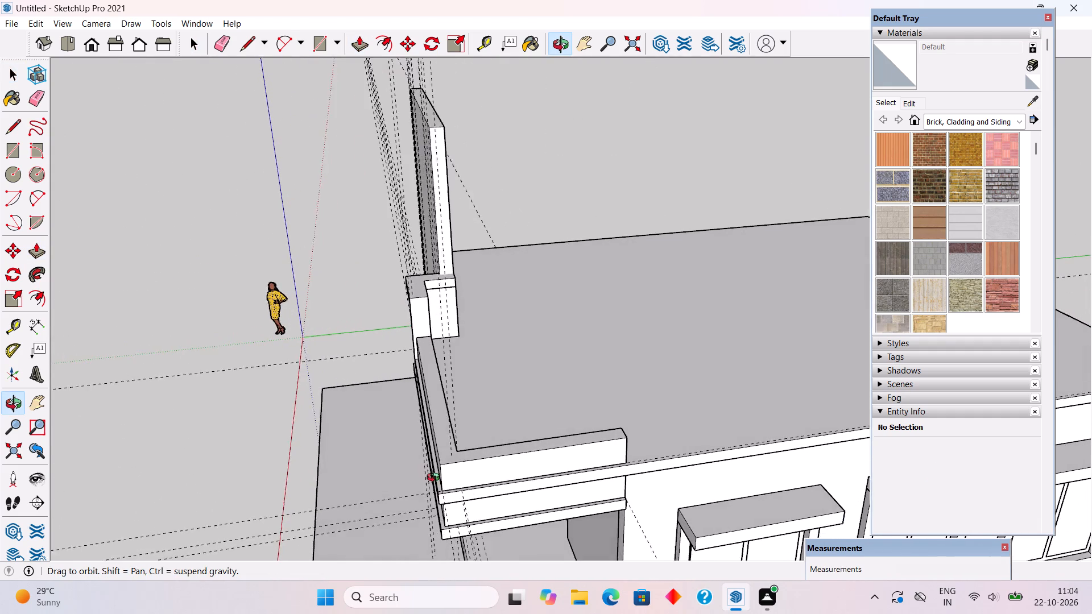
middle_drag(436, 479, 454, 478)
scroll(481, 454, down, 2)
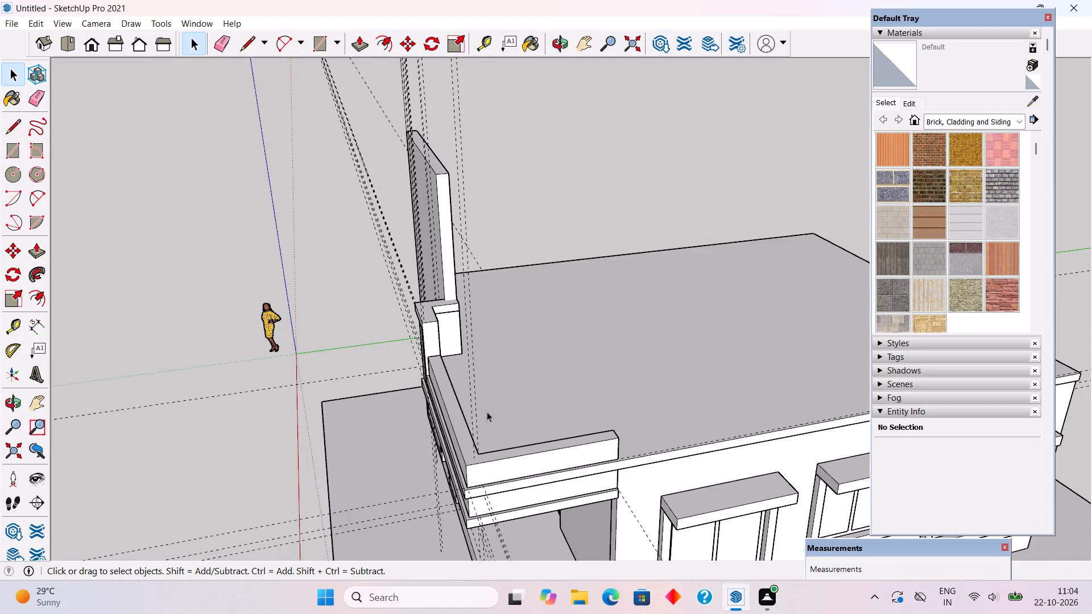
middle_drag(451, 496, 562, 469)
scroll(517, 320, up, 4)
scroll(448, 402, up, 3)
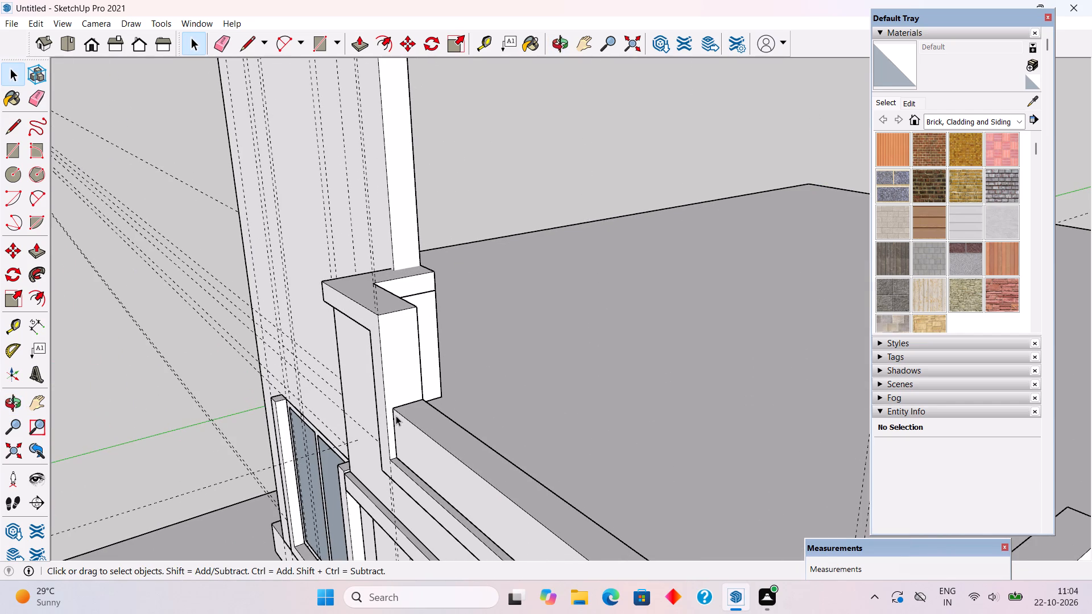
key(r)
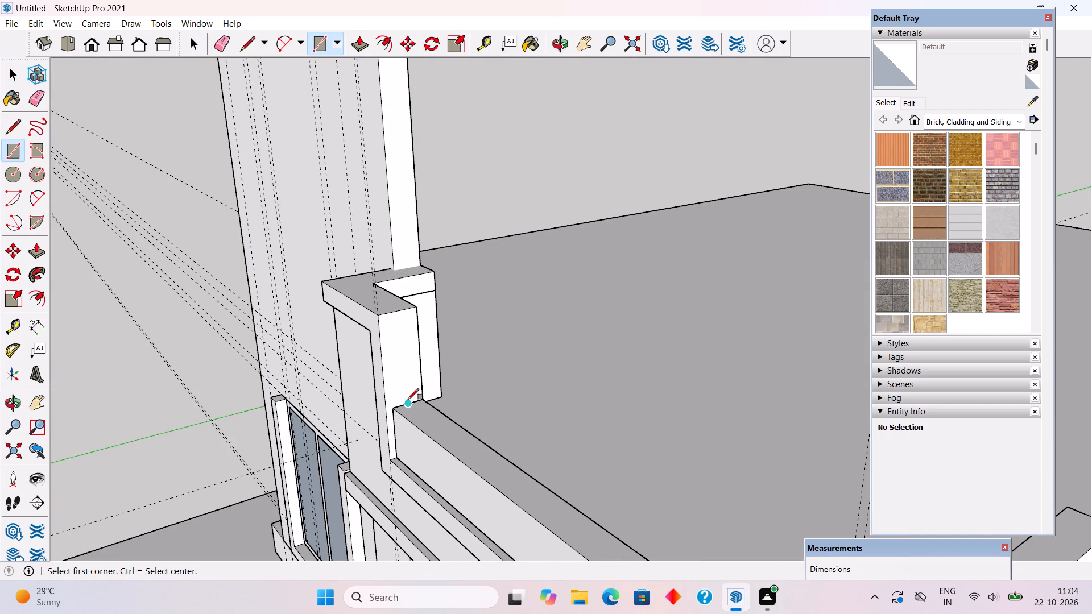
key(space)
triple_click(416, 418)
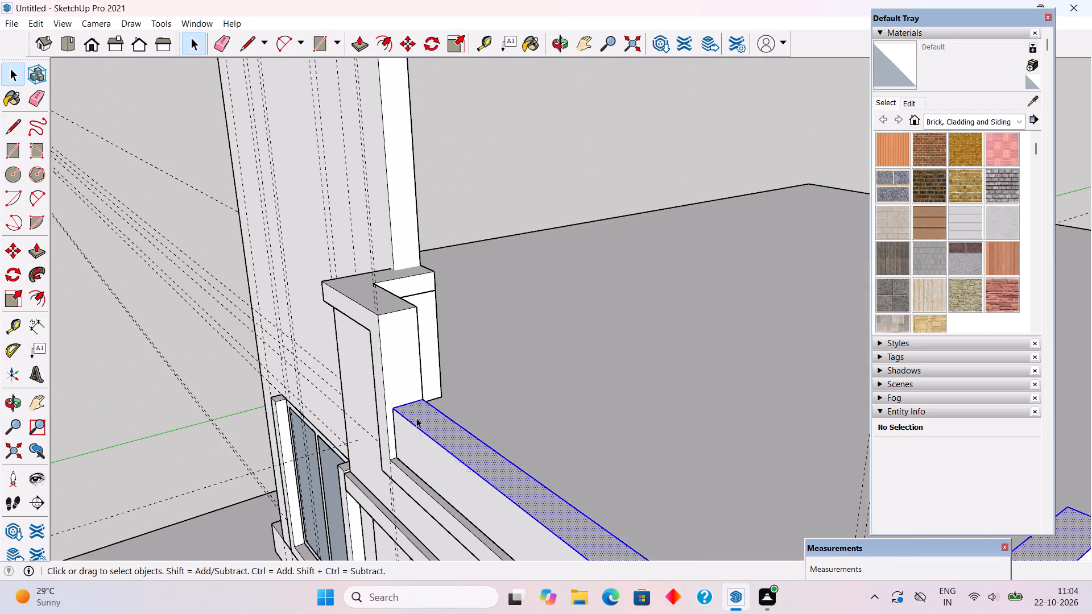
right_click(416, 418)
click(448, 323)
scroll(448, 323, down, 2)
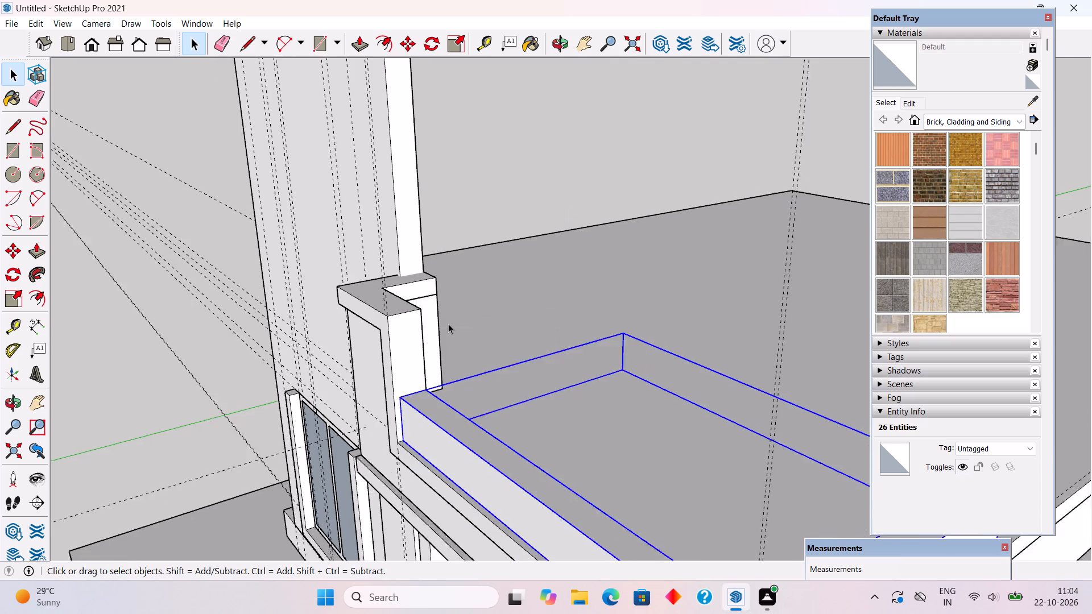
scroll(448, 323, down, 2)
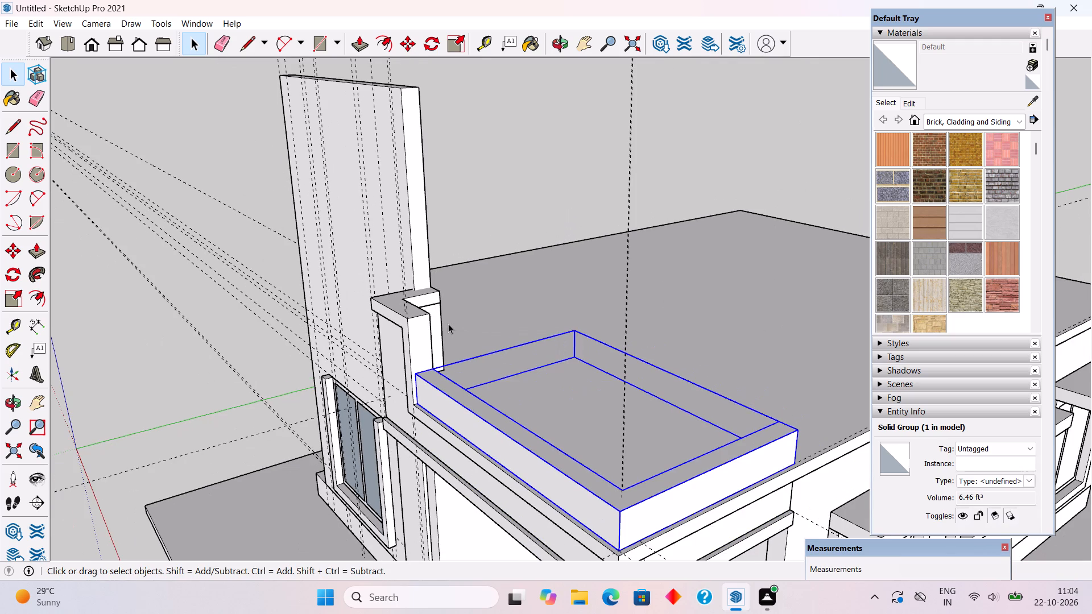
scroll(448, 323, down, 3)
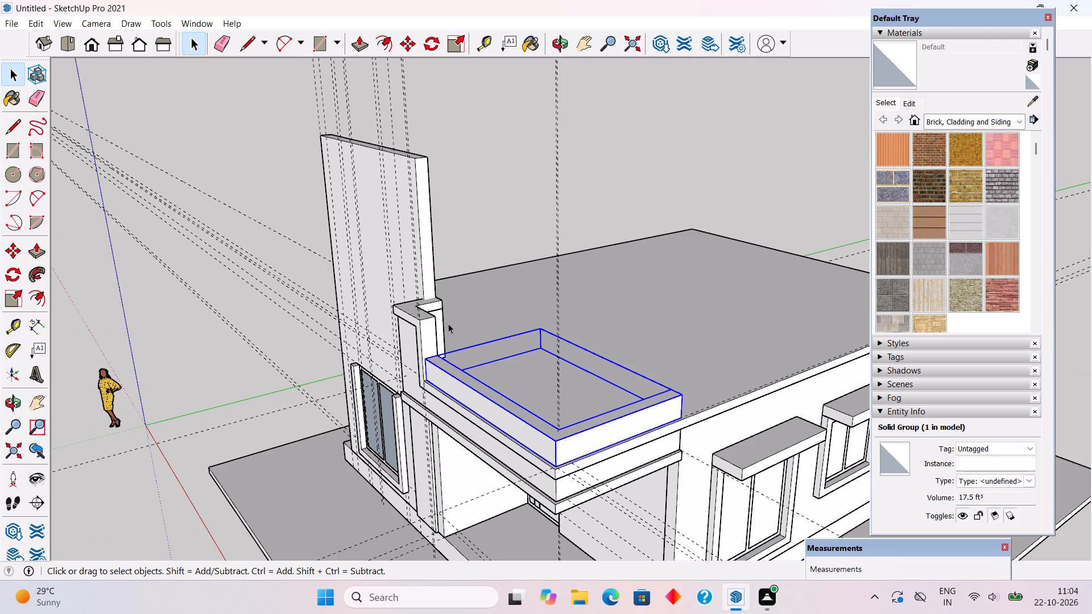
scroll(448, 323, down, 2)
click(221, 327)
Draw an 11' 9'' by 9'' rectangle on top of the front parapet, from the corner block to the outer corner.
middle_drag(404, 333, 406, 339)
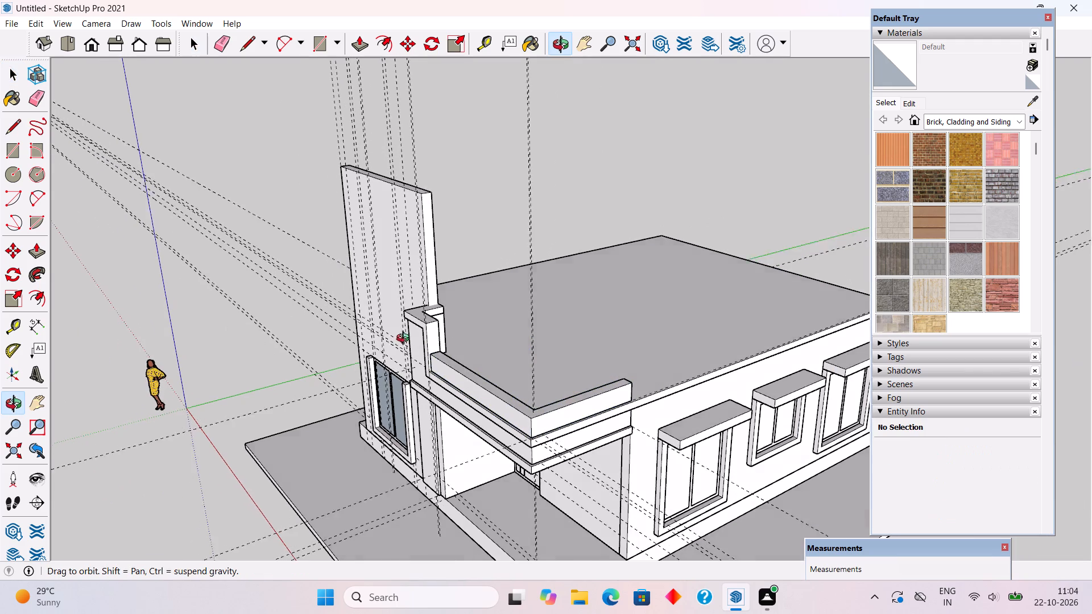
middle_drag(406, 339, 413, 379)
scroll(415, 343, down, 3)
middle_drag(446, 310, 454, 441)
scroll(552, 562, up, 8)
scroll(512, 470, up, 1)
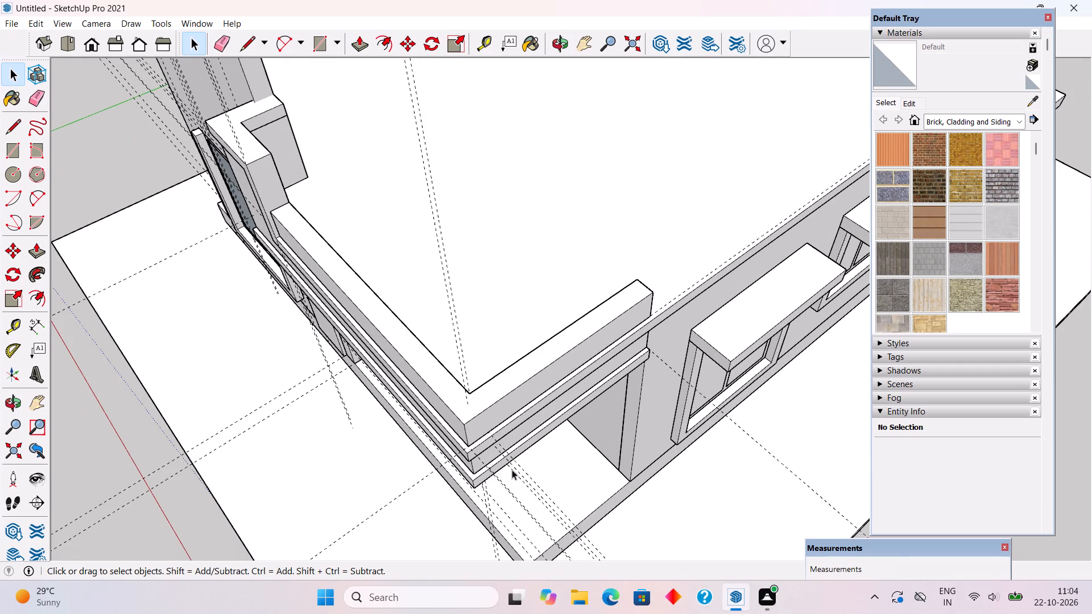
key(r)
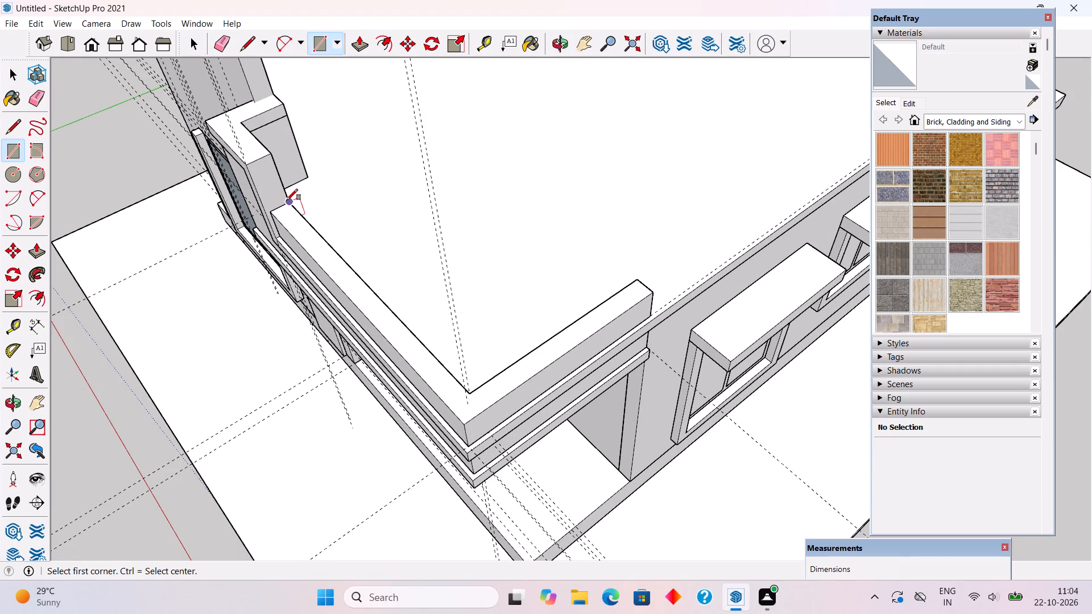
click(287, 200)
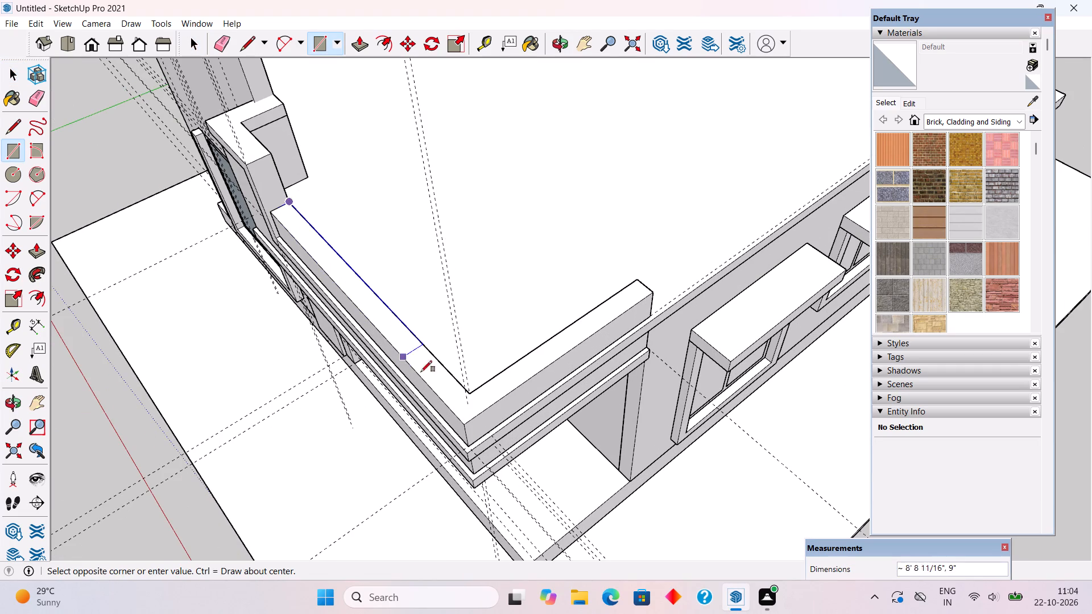
click(468, 422)
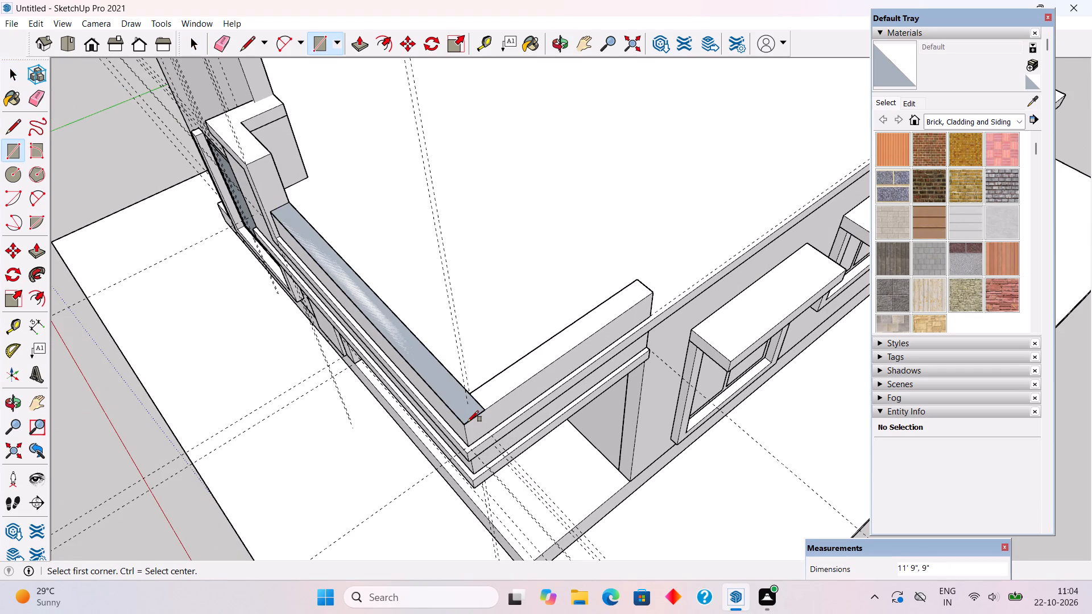
Push/Pull the rectangle on top of the front parapet up 6'' to form a cap.
key(p)
click(463, 413)
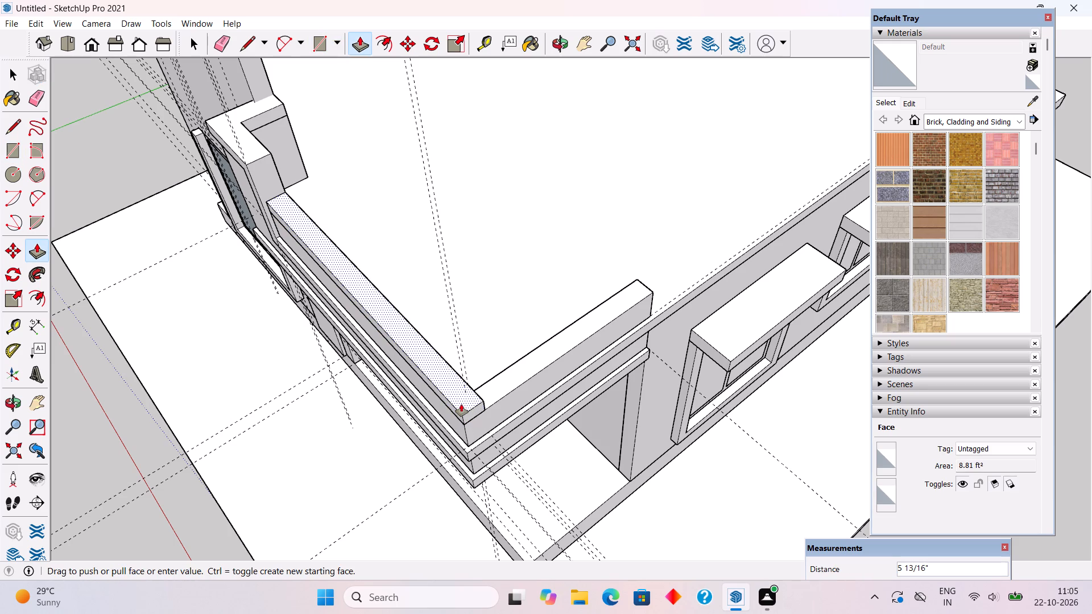
text(6")
key(Return)
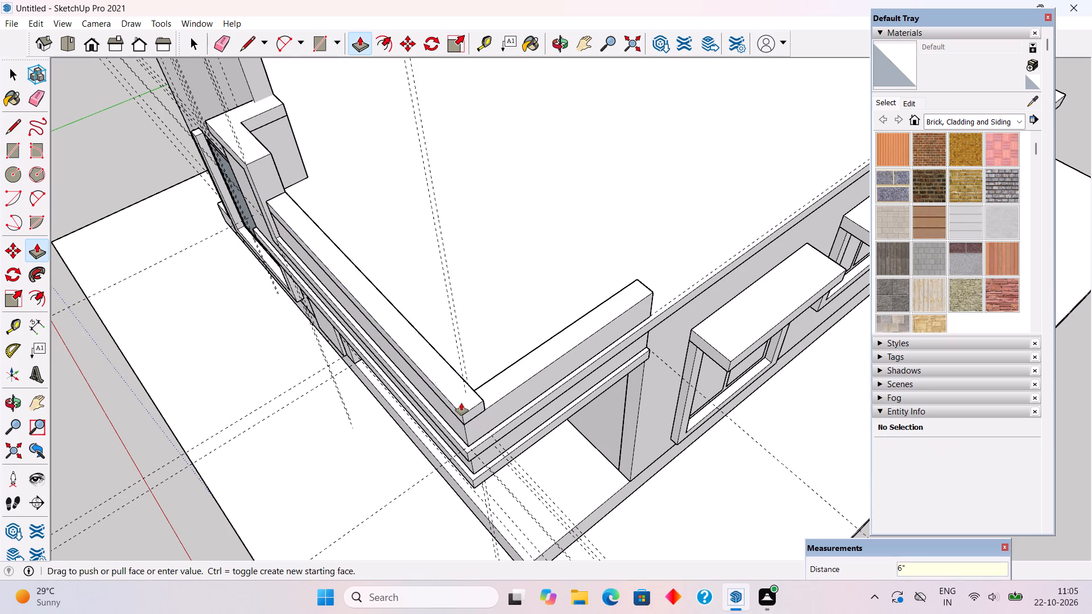
Push/Pull the front face of the parapet cap outward 2'' to overhang the facade.
middle_drag(396, 373, 420, 289)
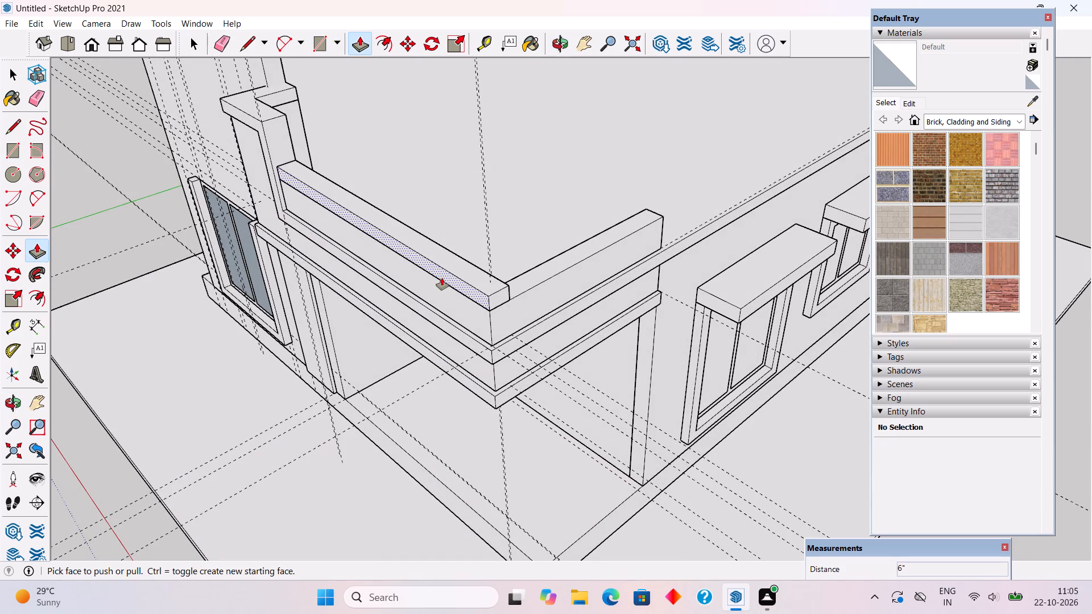
click(442, 278)
click(454, 331)
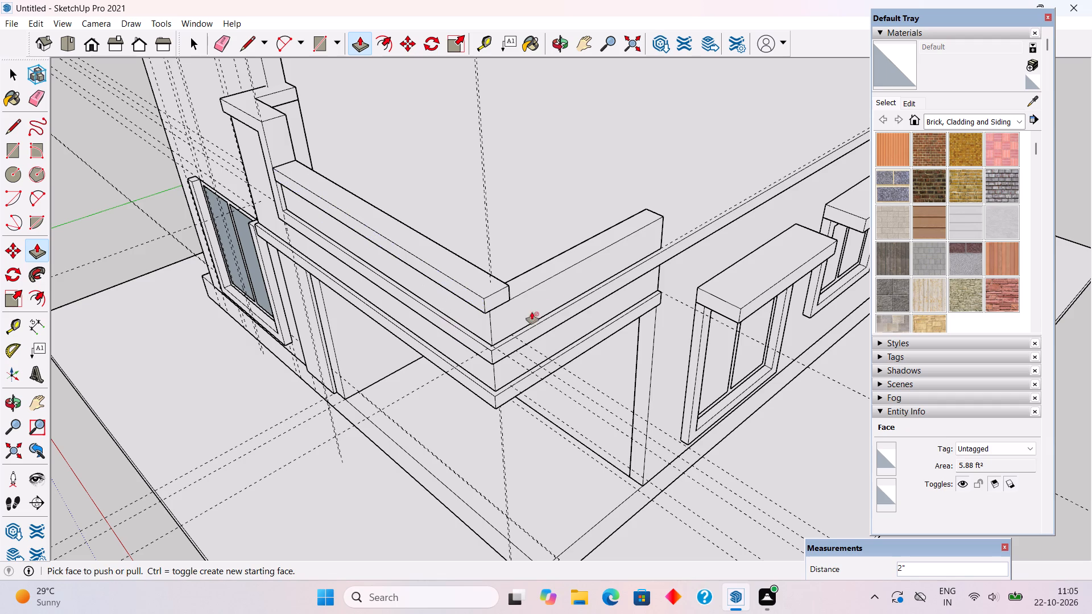
Draw a 6'' vertical line on the cap's inner face at the parapet corner and Push/Pull the end section 6' 11'' along the side parapet.
middle_drag(557, 297, 245, 382)
scroll(295, 260, up, 5)
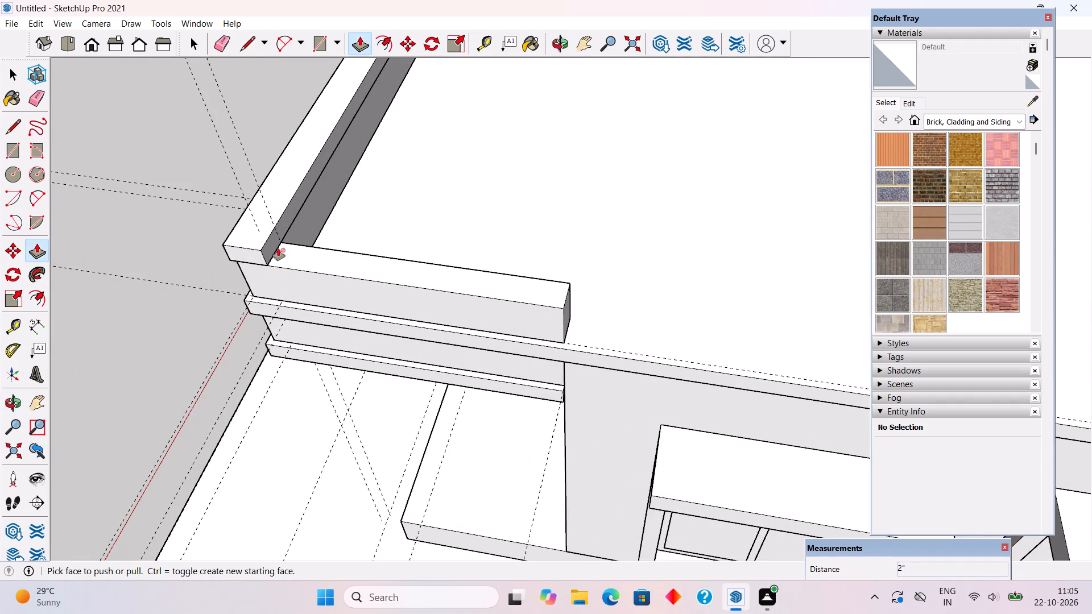
scroll(275, 249, up, 3)
key(l)
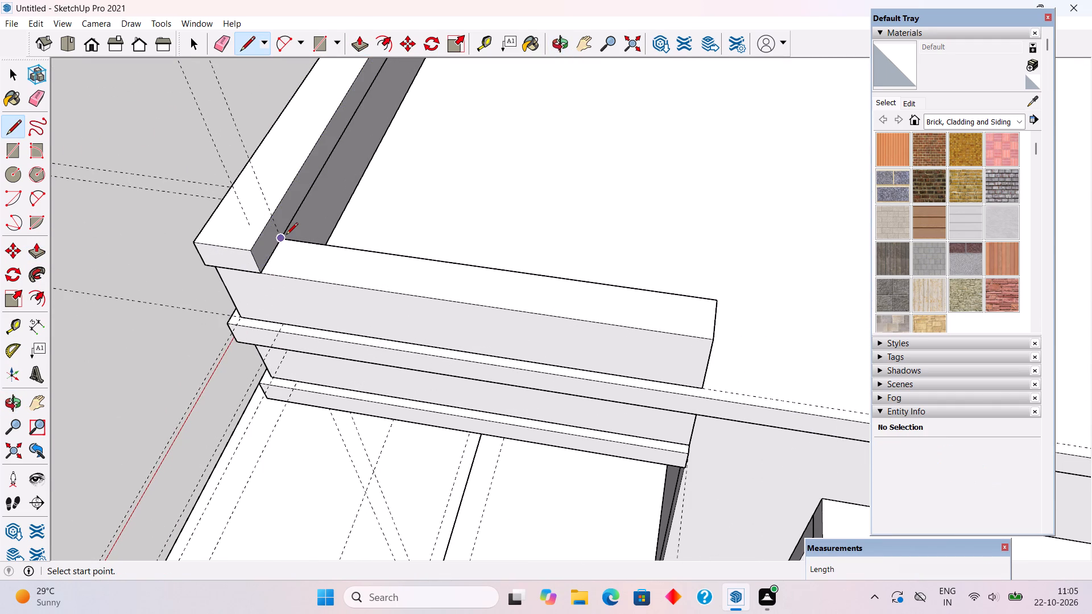
click(286, 235)
click(271, 214)
key(p)
click(266, 244)
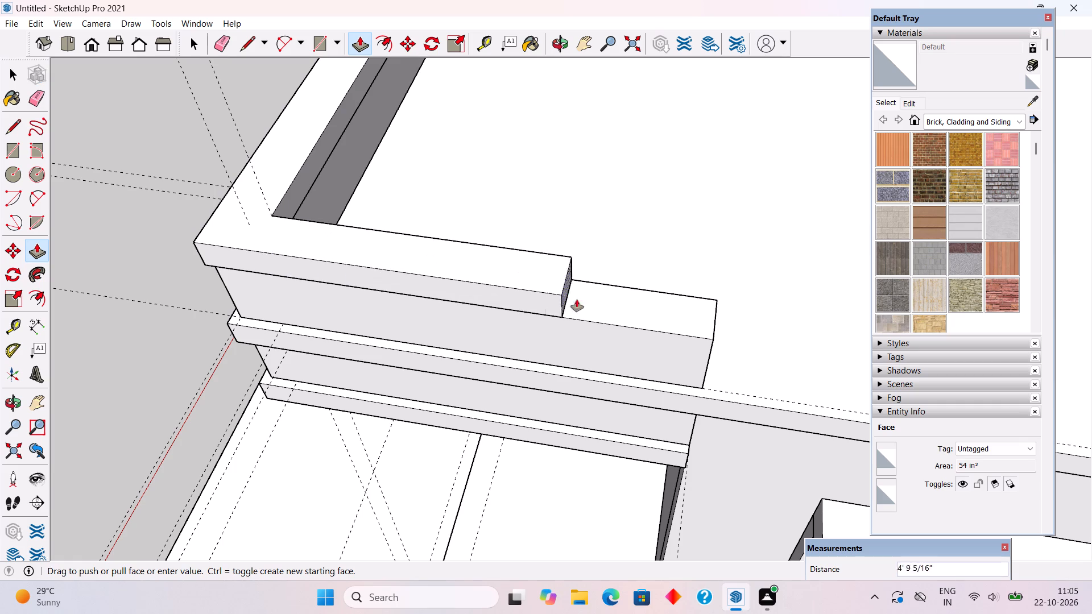
click(706, 370)
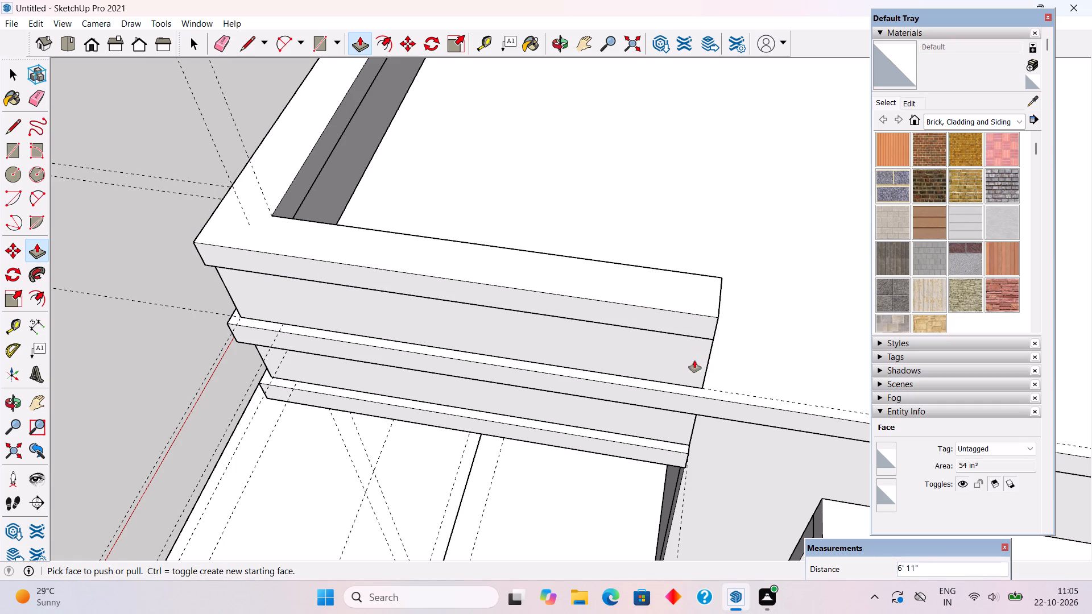
Push/Pull the outer face of the side parapet's cap outward 2''.
click(675, 330)
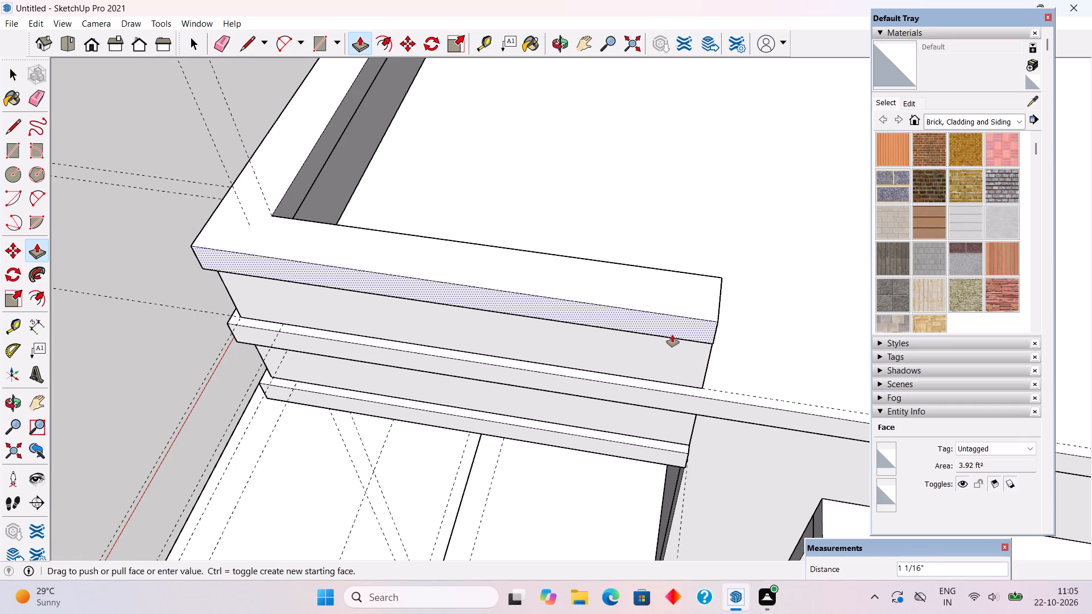
key(2)
key(shift+quotedbl)
key(Return)
key(space)
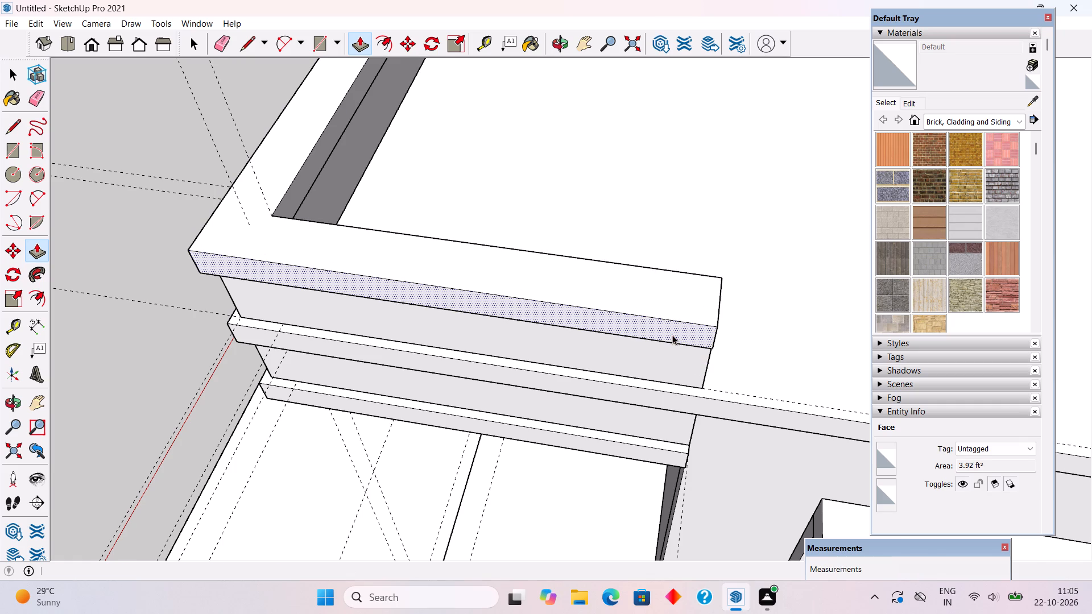
Select all connected geometry of the L-shaped parapet cap and make it a group.
scroll(672, 335, down, 9)
middle_drag(360, 335, 762, 213)
middle_drag(623, 285, 763, 216)
triple_click(679, 138)
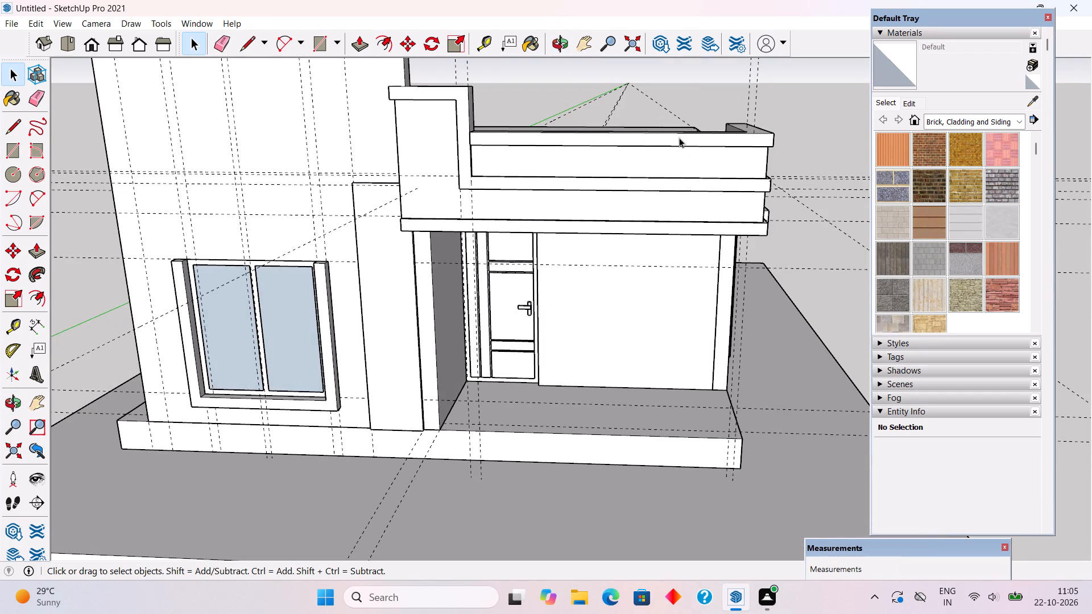
right_click(679, 138)
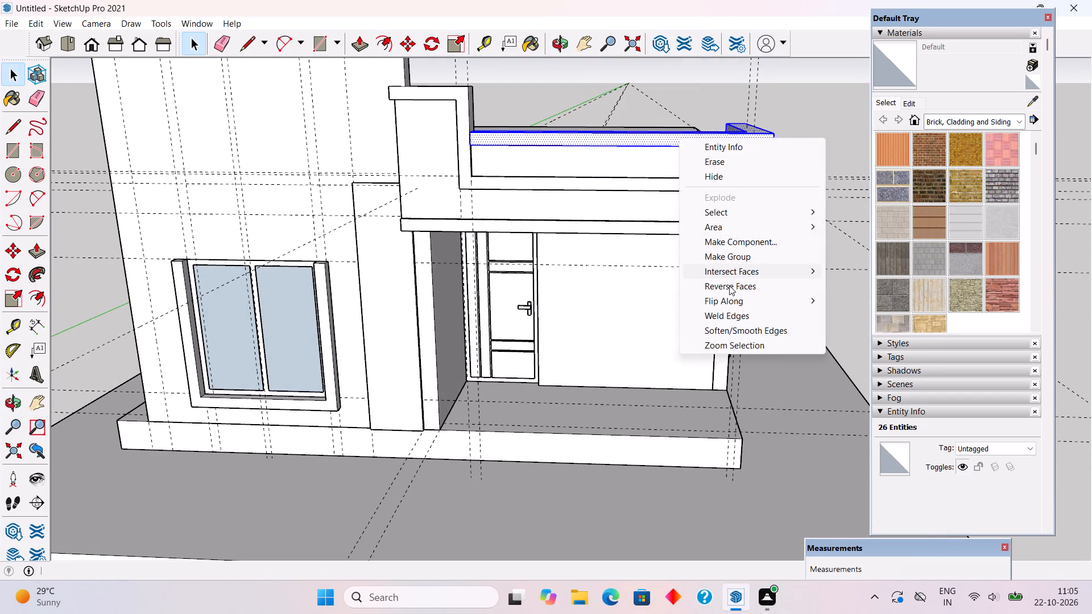
click(729, 259)
click(810, 298)
Examine the front facade and porch-roof parapet from low and high angles, then the capped corner block up close.
middle_drag(508, 87, 511, 162)
scroll(511, 162, down, 9)
middle_drag(553, 261, 566, 132)
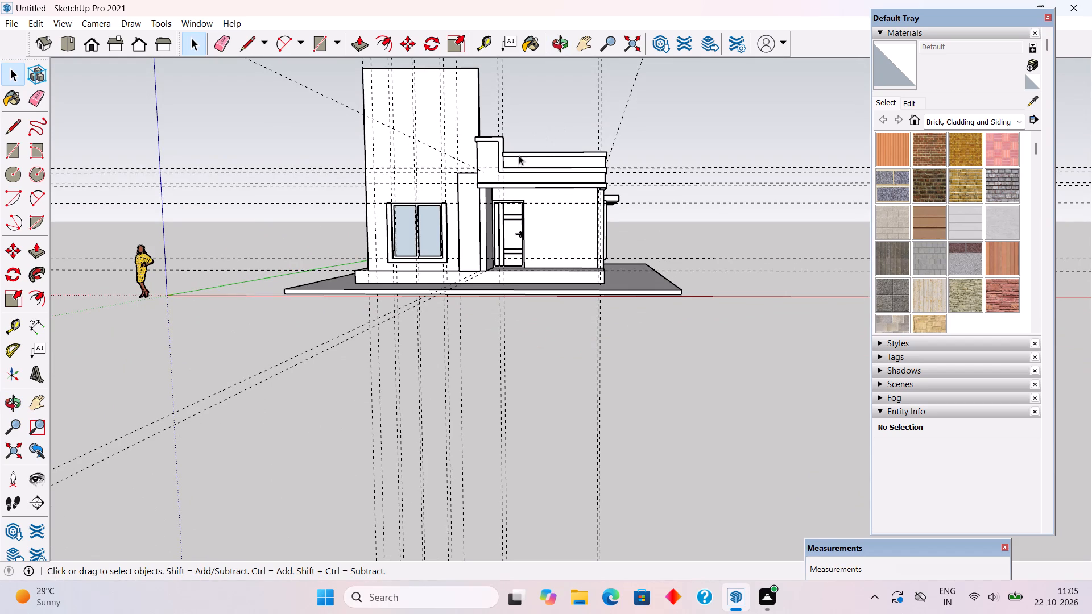
middle_drag(519, 265, 564, 439)
scroll(491, 233, up, 3)
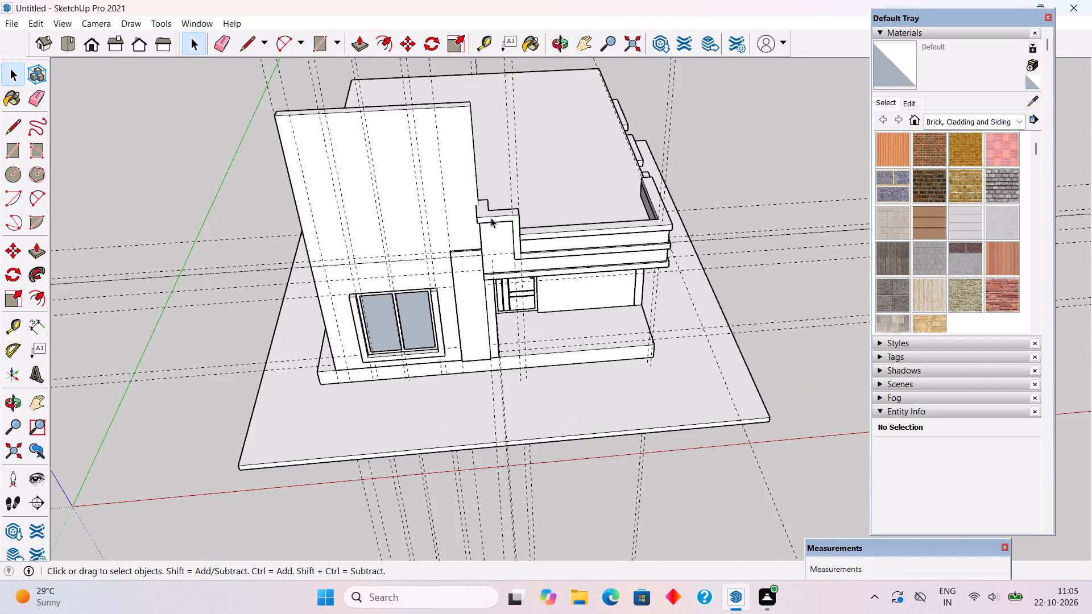
scroll(491, 218, up, 9)
middle_click(508, 211)
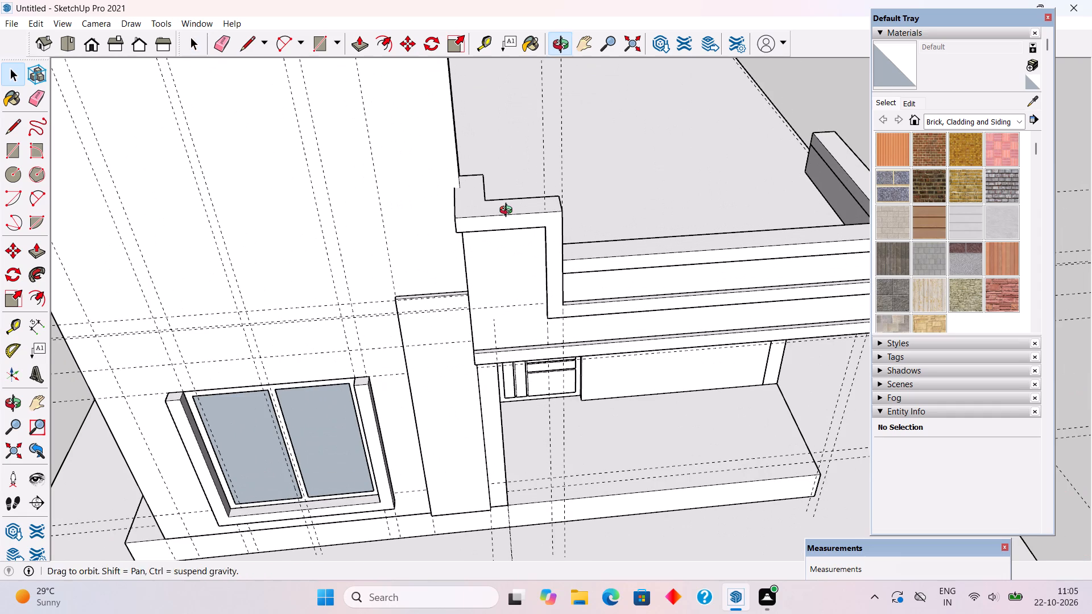
Examine the front facade, porch-roof parapet and side windows from front, low, high and side angles.
middle_drag(508, 210, 490, 115)
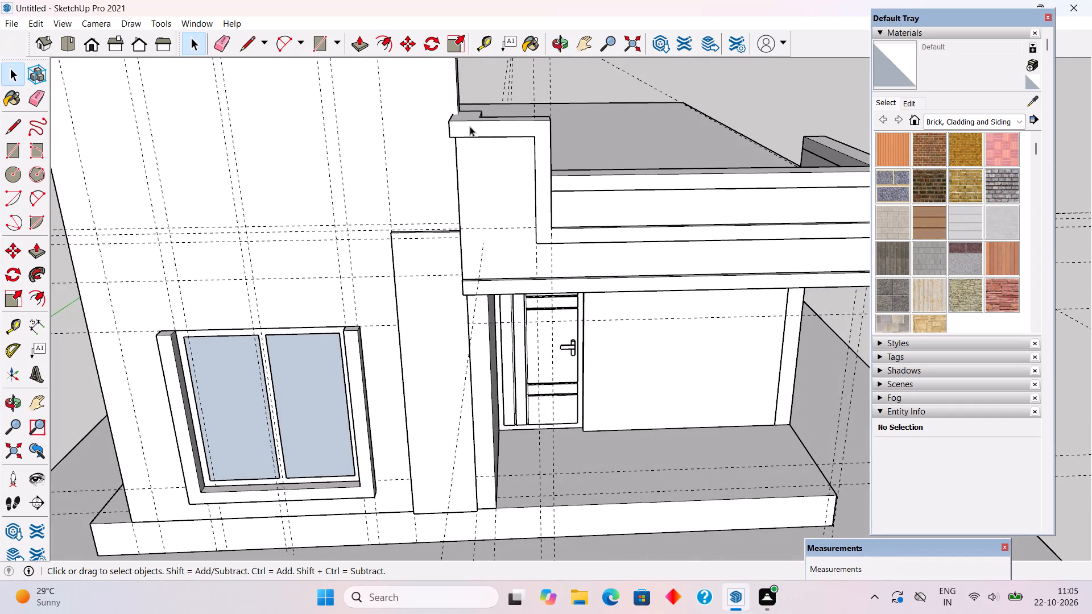
scroll(469, 127, down, 3)
middle_drag(499, 167, 476, 107)
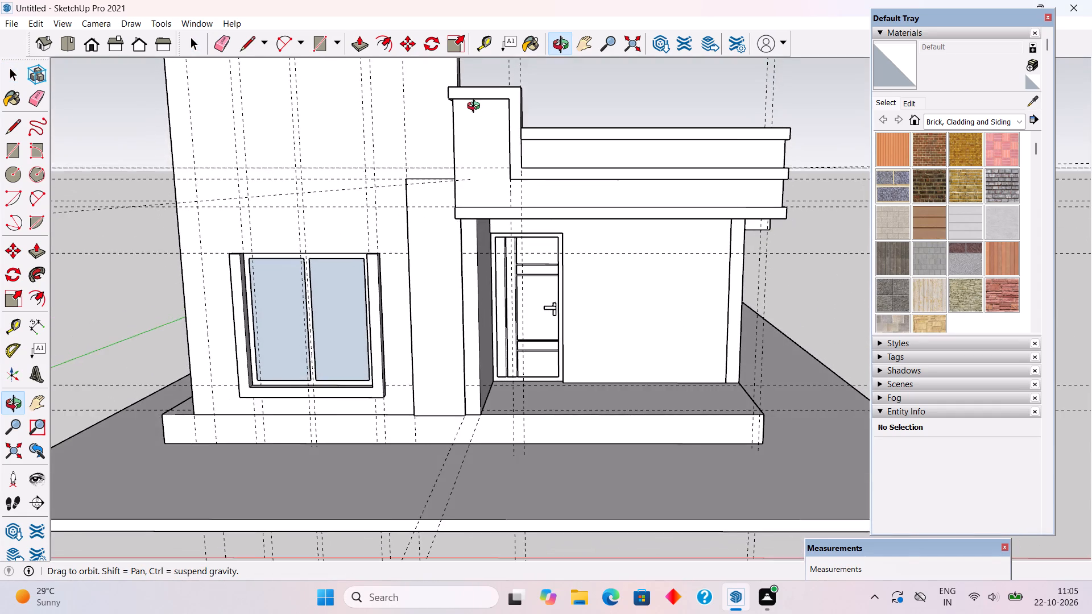
middle_drag(476, 107, 404, 161)
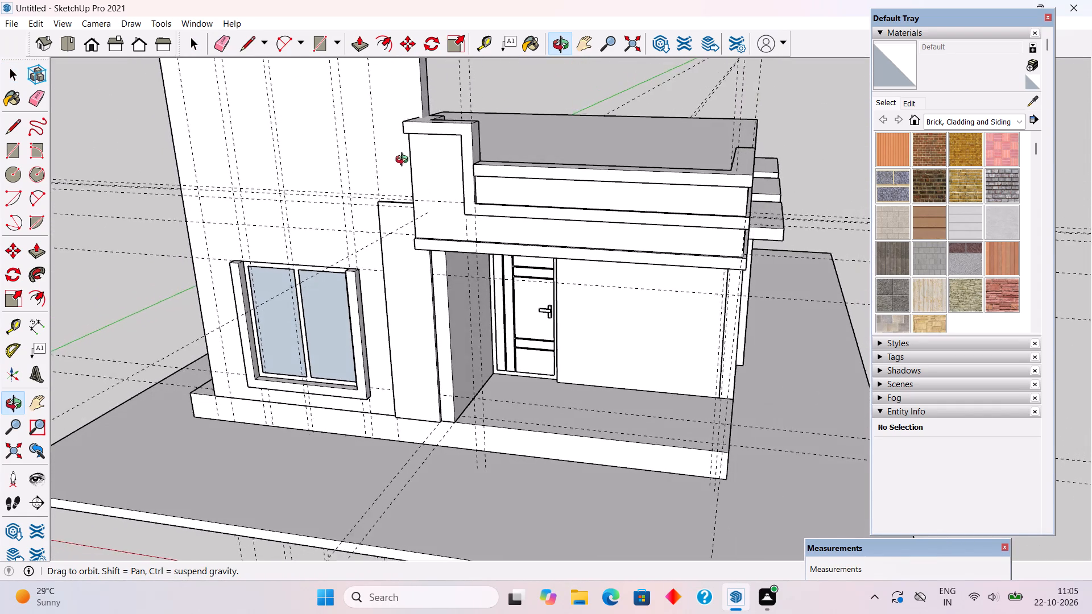
middle_drag(404, 161, 370, 161)
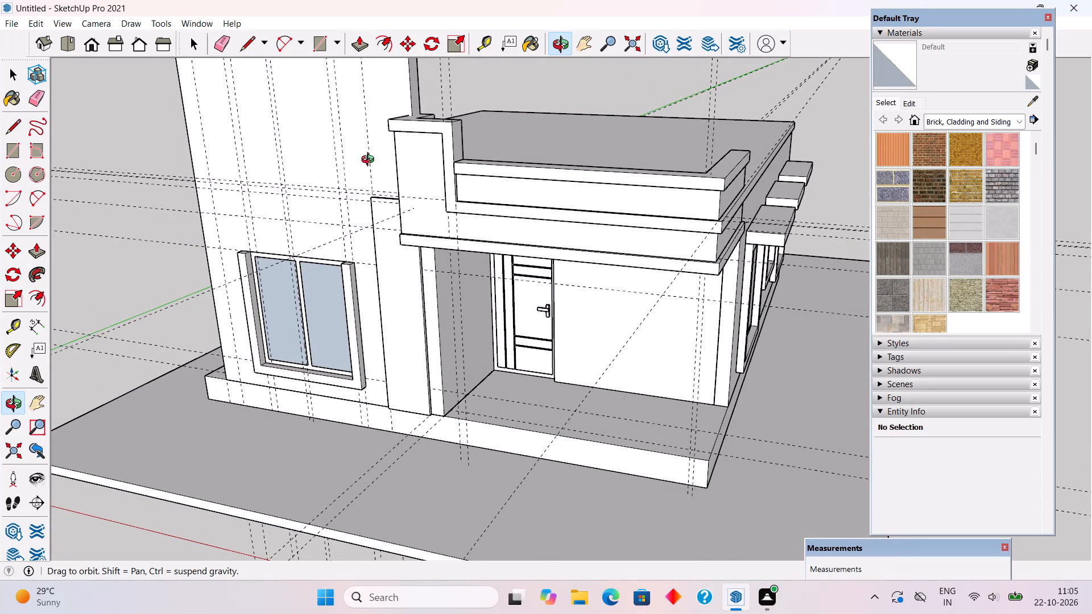
middle_drag(370, 161, 370, 161)
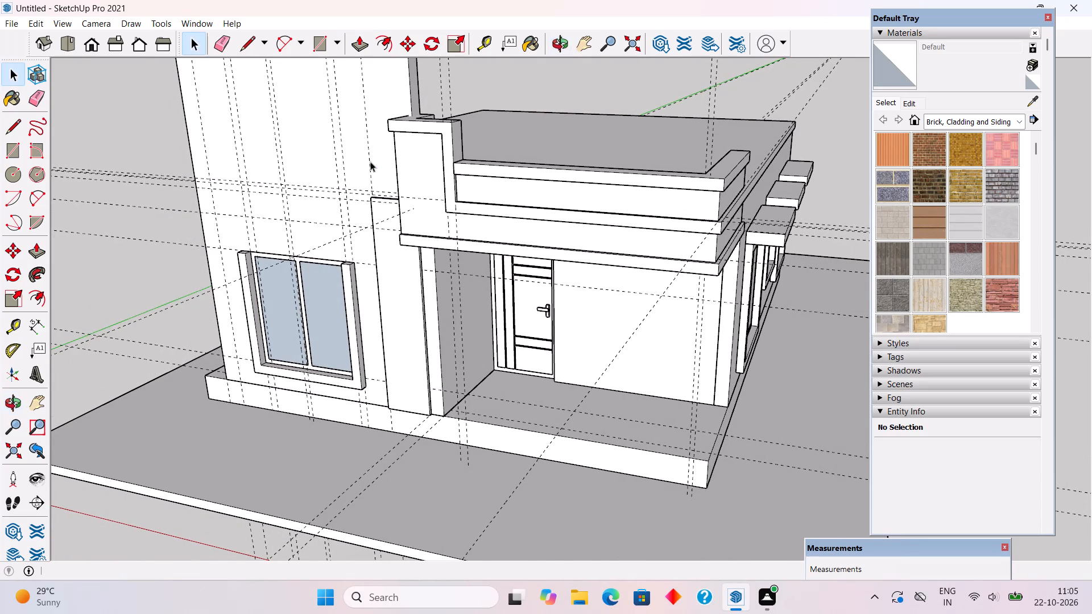
scroll(370, 161, down, 4)
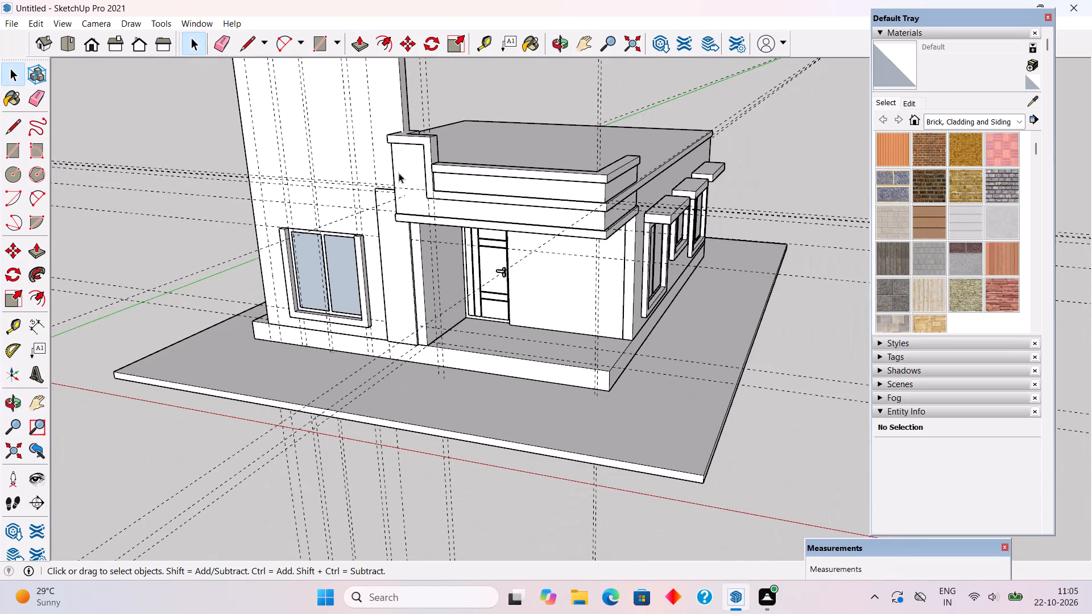
middle_drag(512, 269, 519, 161)
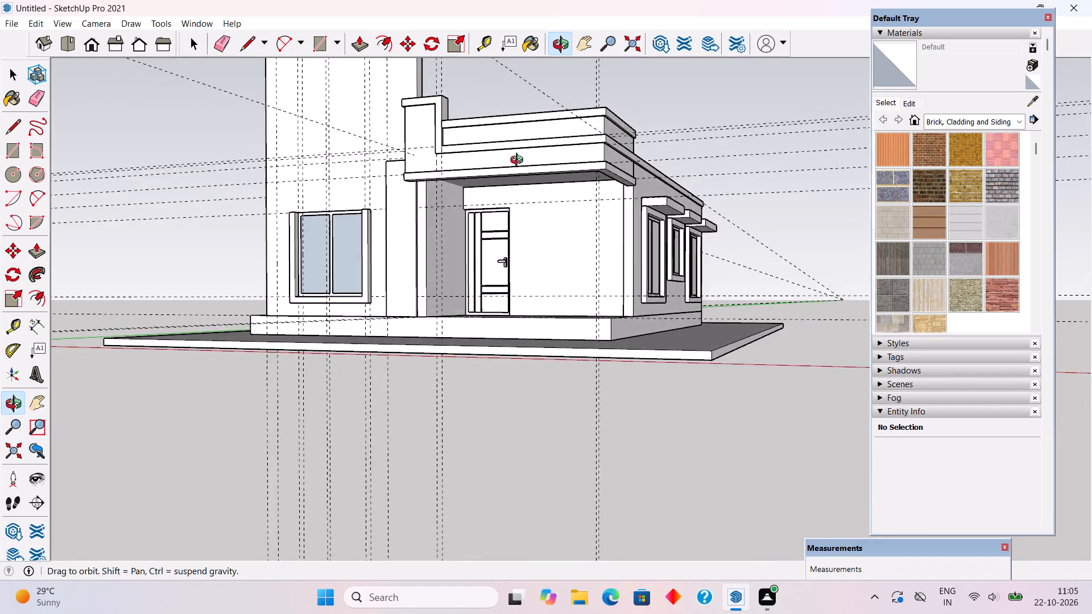
middle_drag(519, 161, 505, 225)
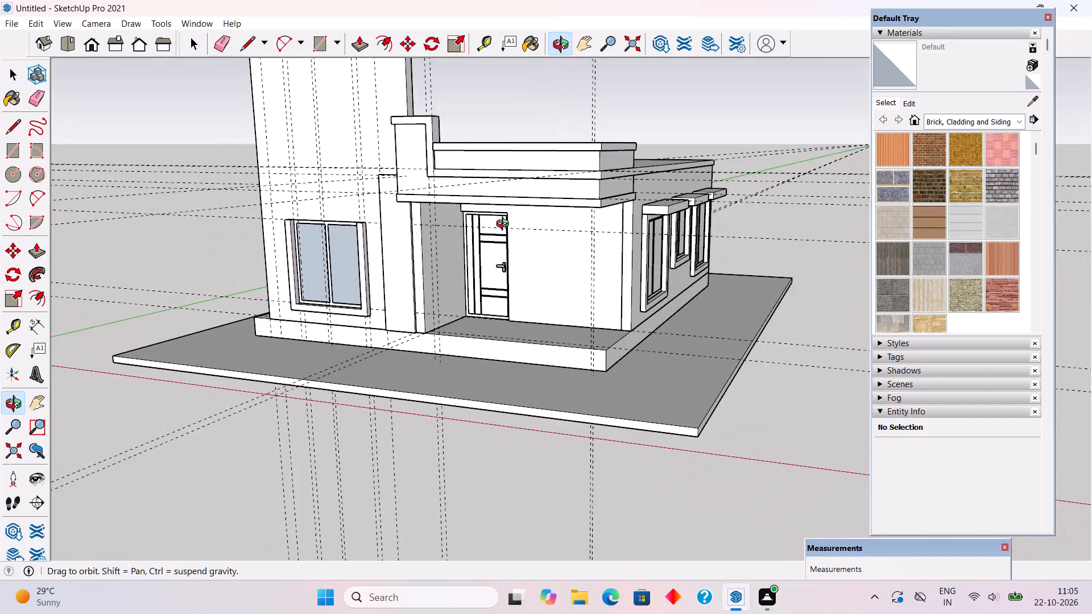
middle_drag(505, 225, 388, 320)
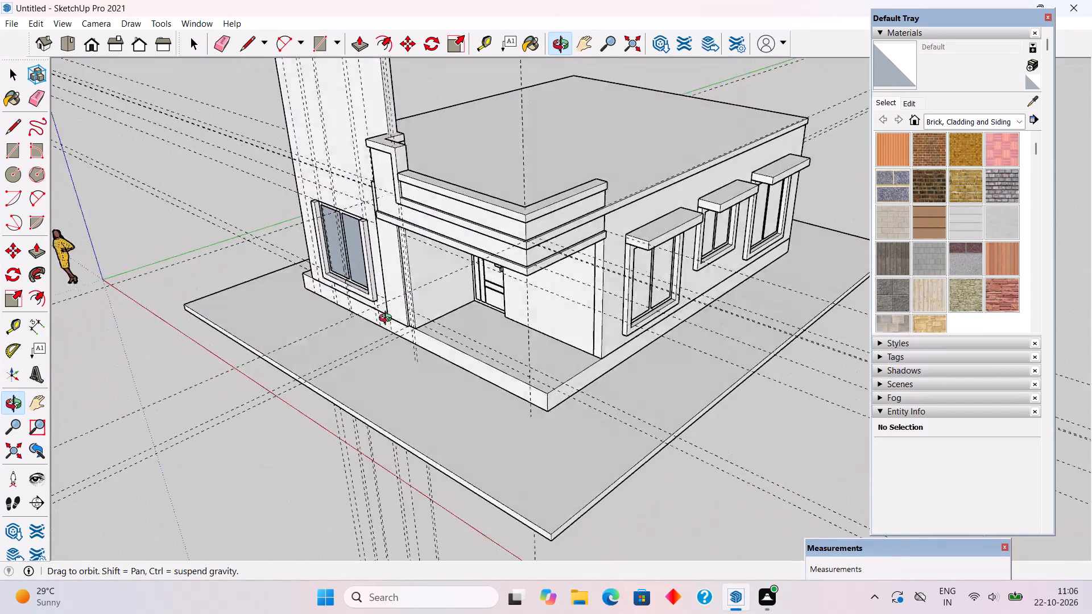
middle_drag(388, 320, 154, 345)
middle_drag(474, 207, 296, 239)
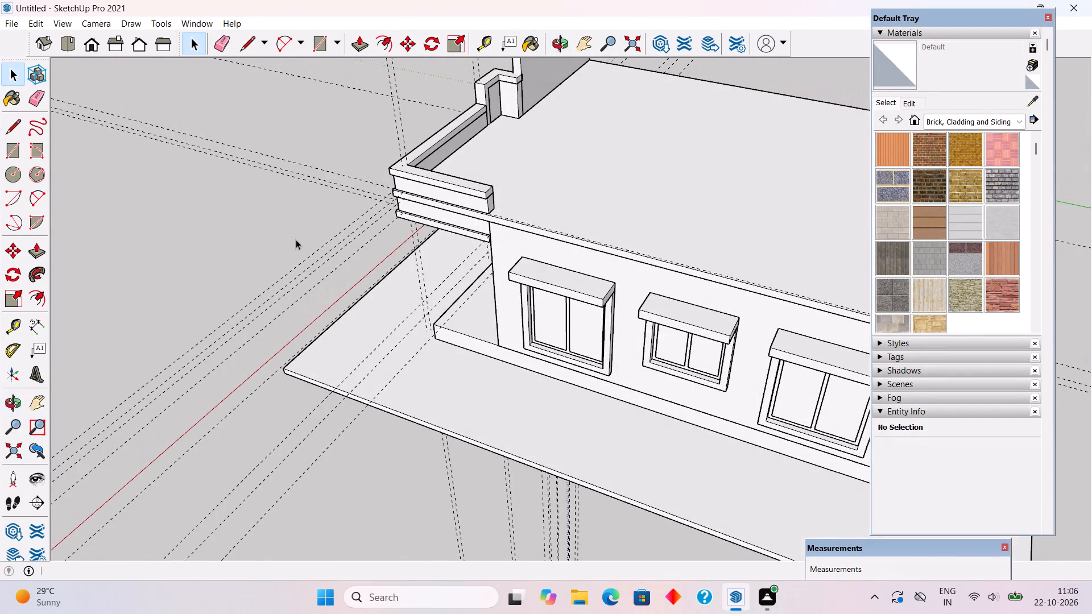
Place a guide across the main roof in line with the bottom edge of the side parapet's end face.
scroll(503, 237, up, 6)
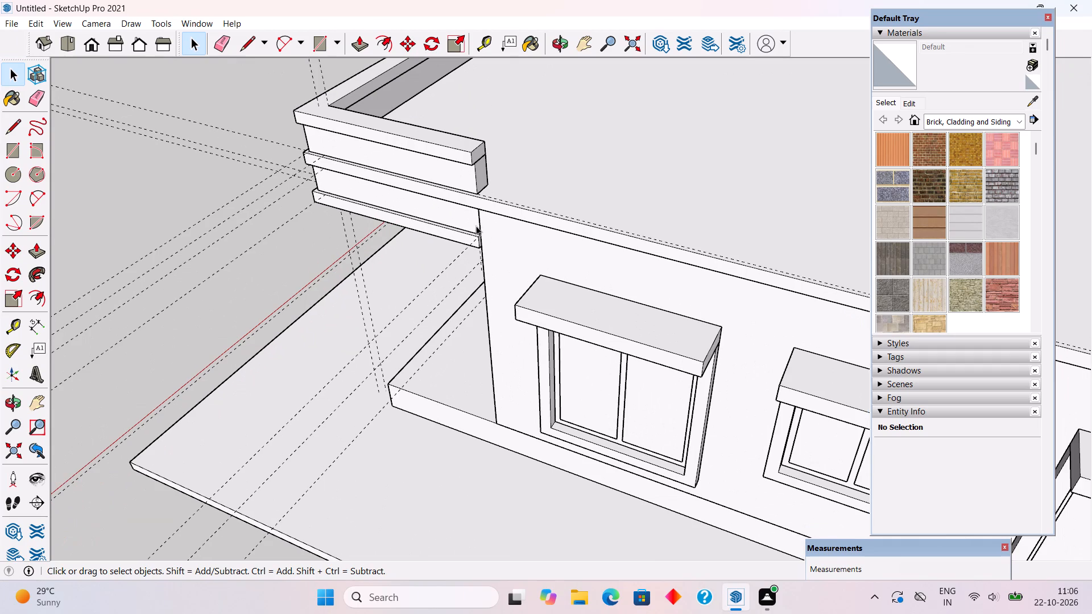
scroll(475, 220, up, 6)
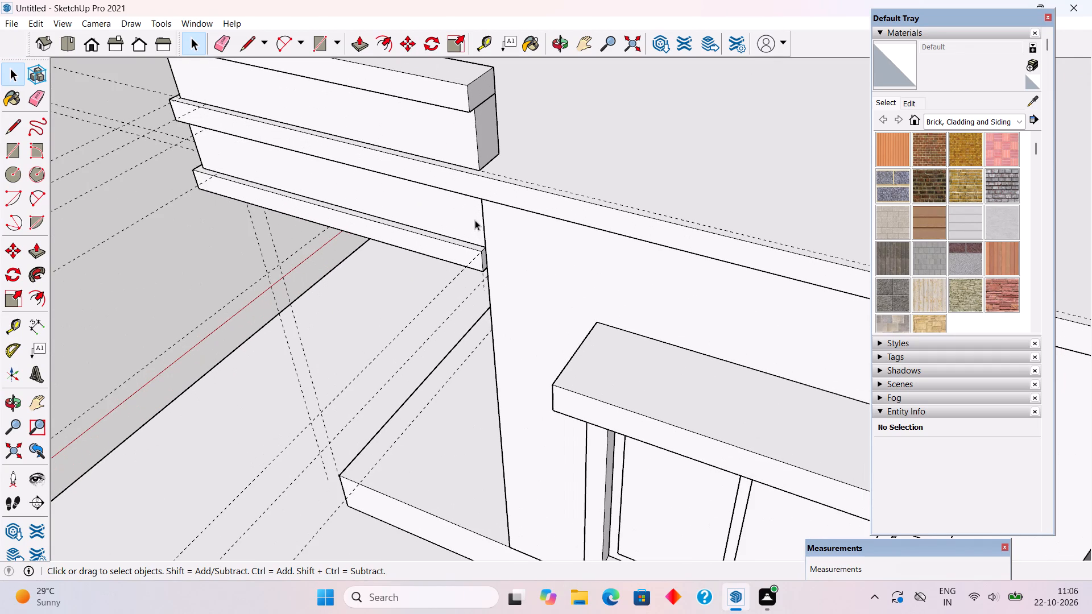
key(t)
double_click(481, 218)
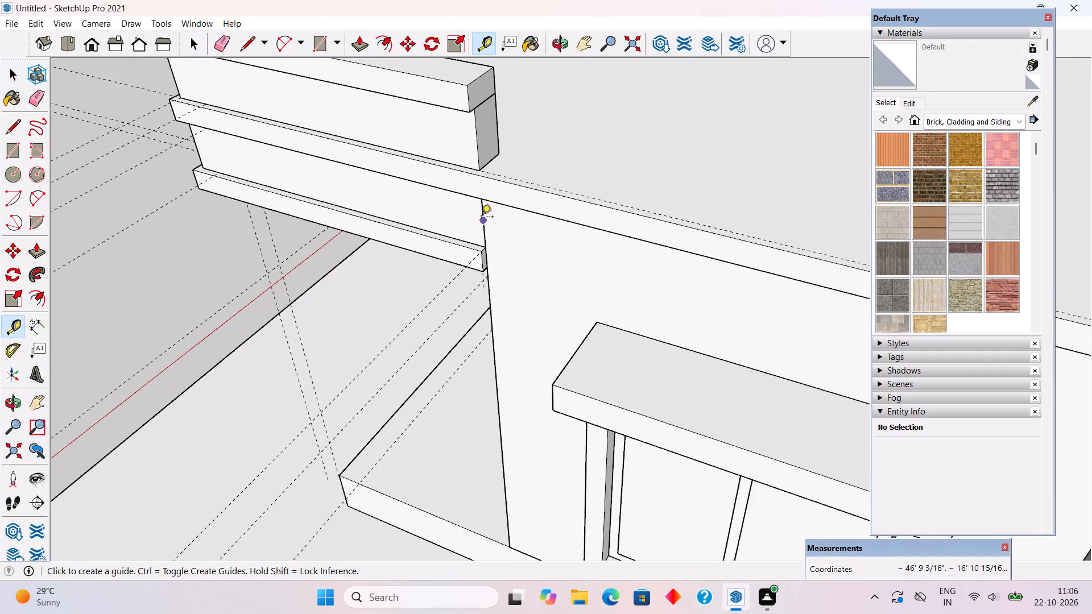
middle_drag(515, 198, 613, 281)
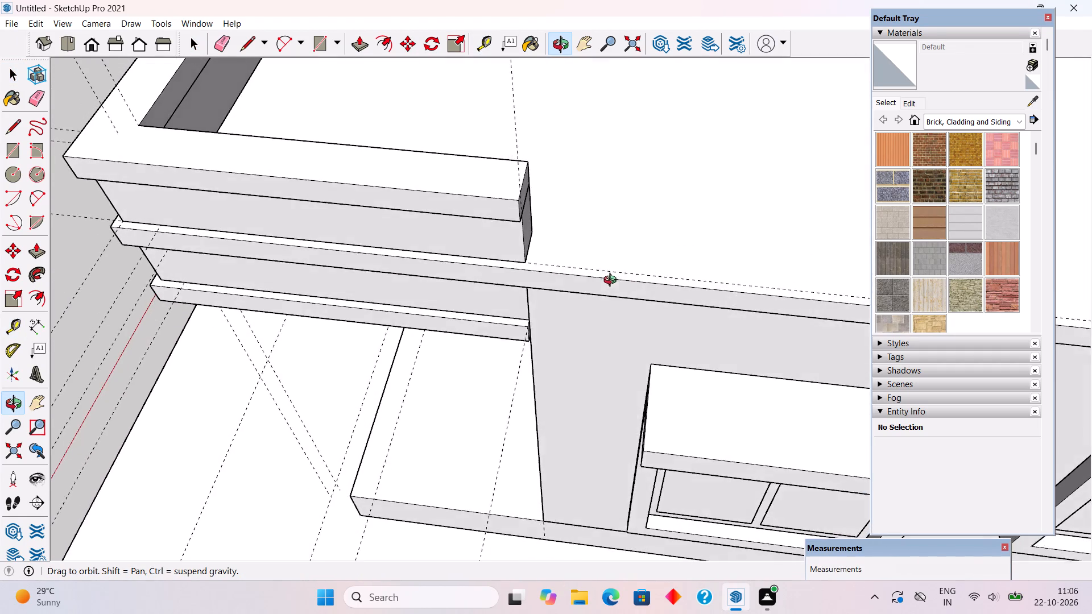
middle_drag(613, 281, 604, 293)
scroll(542, 262, up, 4)
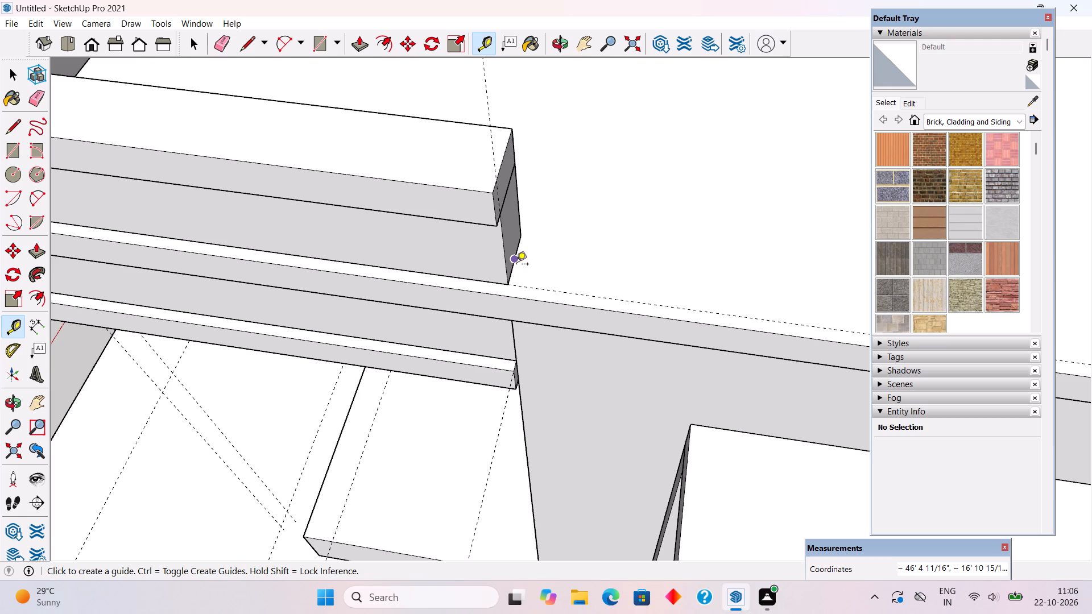
double_click(516, 265)
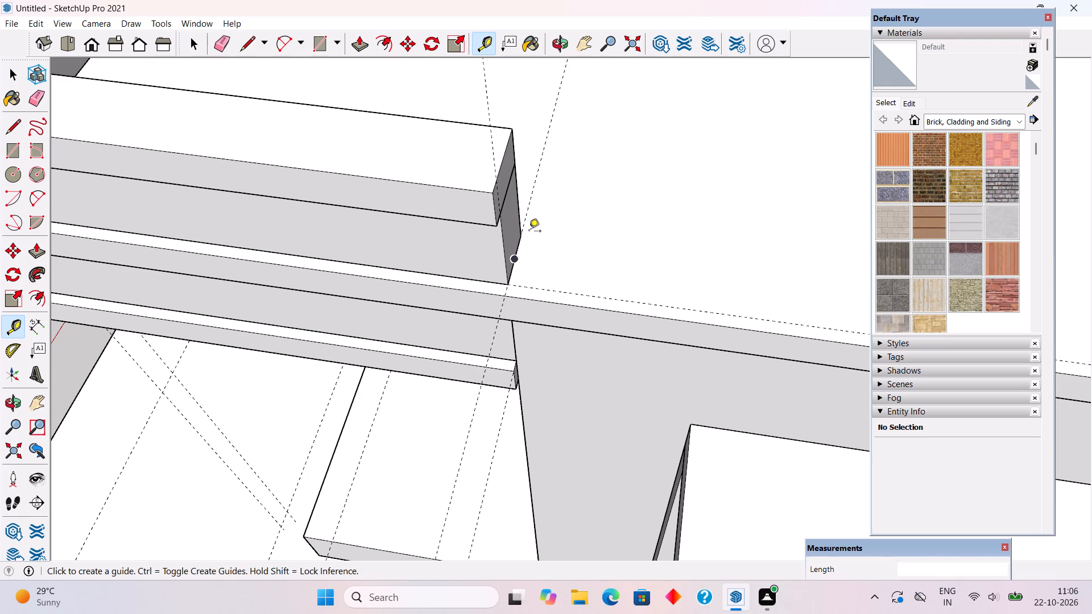
Place a guide 9'' in from the main roof's side edge, through the inner corner of the parapet's end.
scroll(474, 272, down, 8)
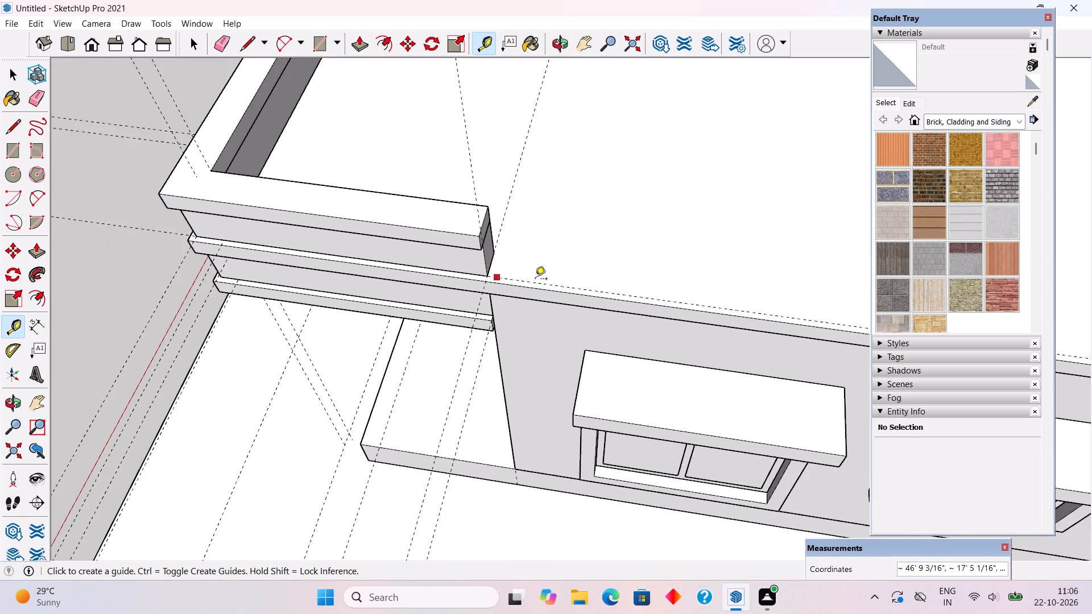
middle_drag(591, 296, 295, 326)
scroll(458, 228, up, 3)
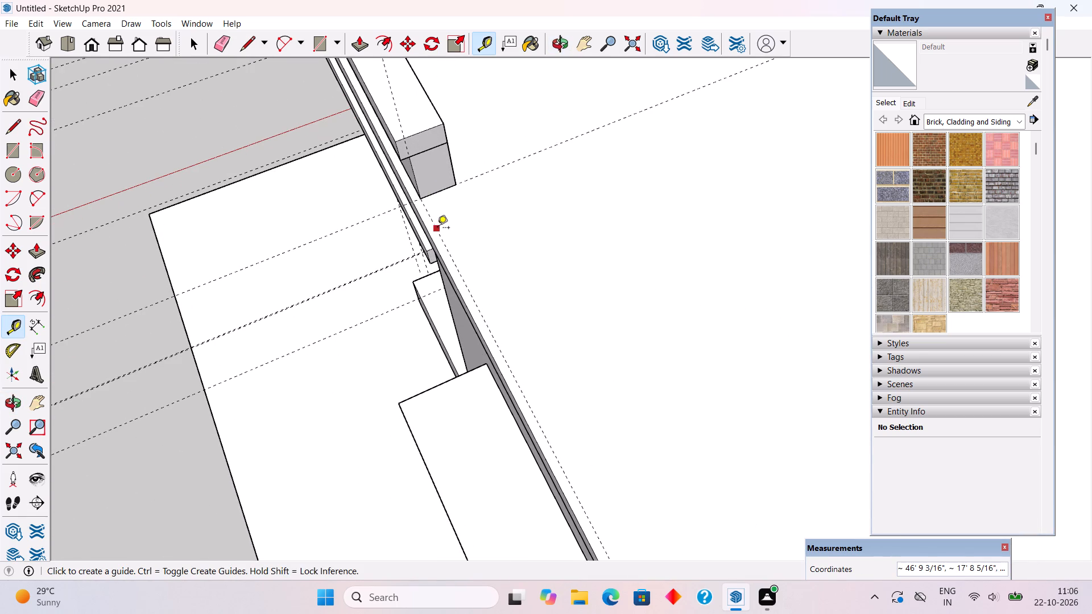
click(437, 229)
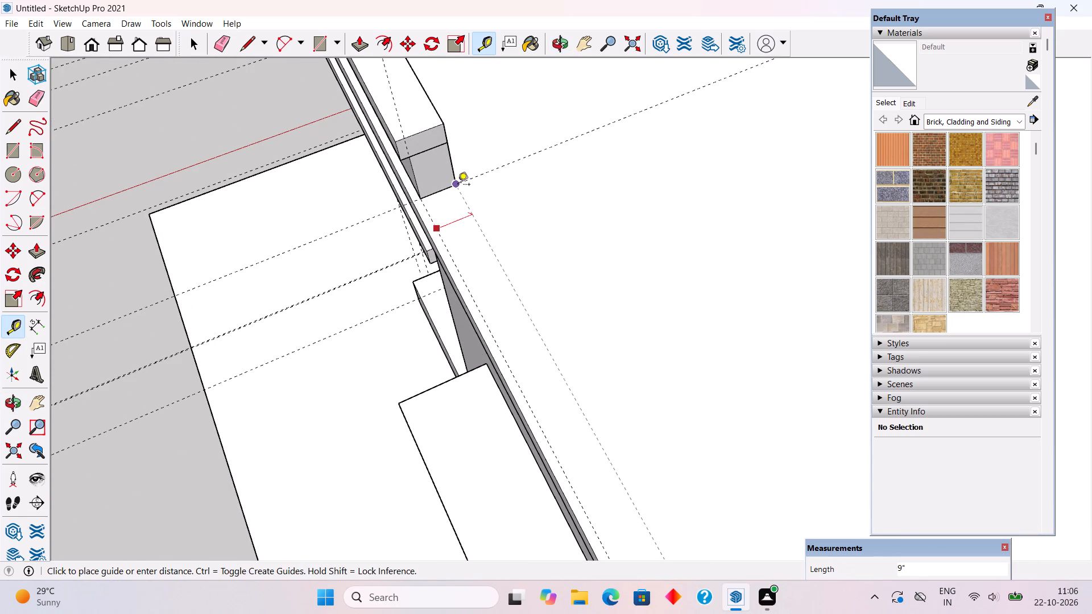
click(458, 182)
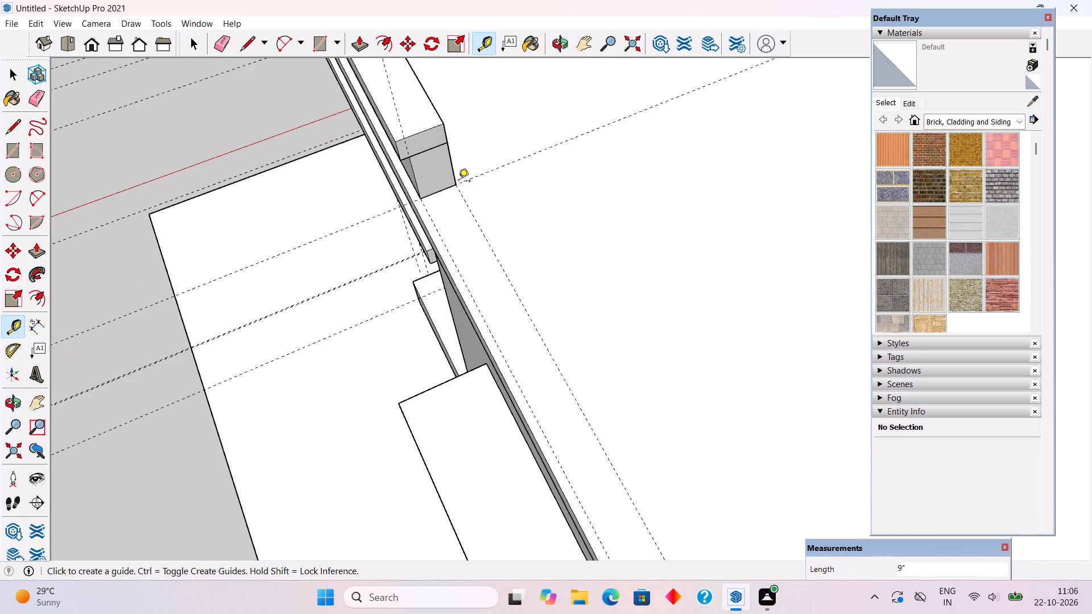
Draw a 9'' by 30' rectangle on the roof along its side edge, from the parapet's end to the back corner.
scroll(458, 182, down, 3)
key(r)
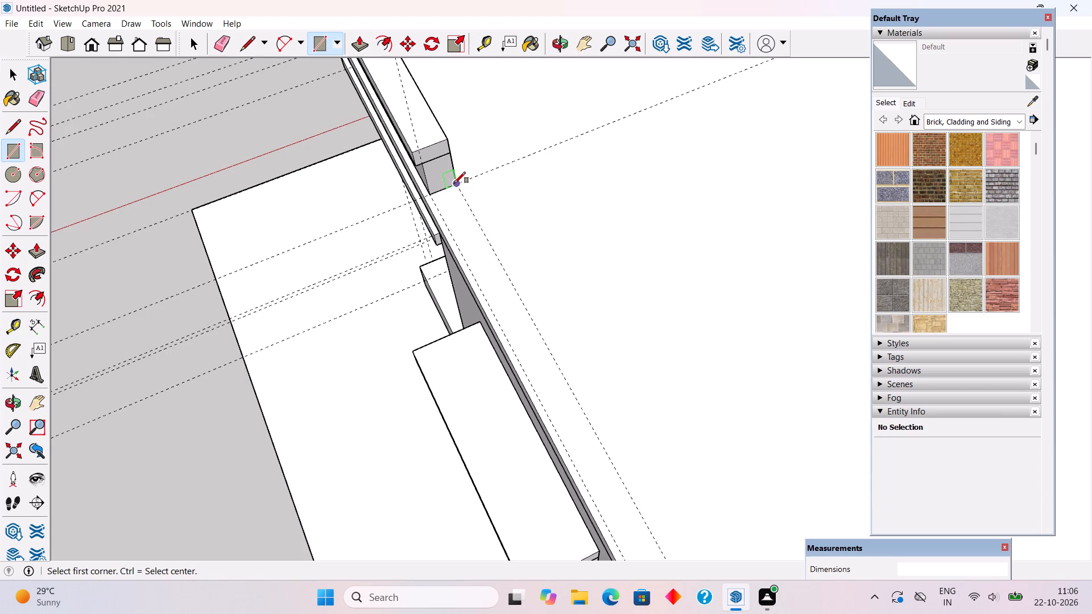
click(454, 183)
scroll(415, 190, down, 6)
scroll(415, 190, up, 1)
scroll(415, 190, down, 10)
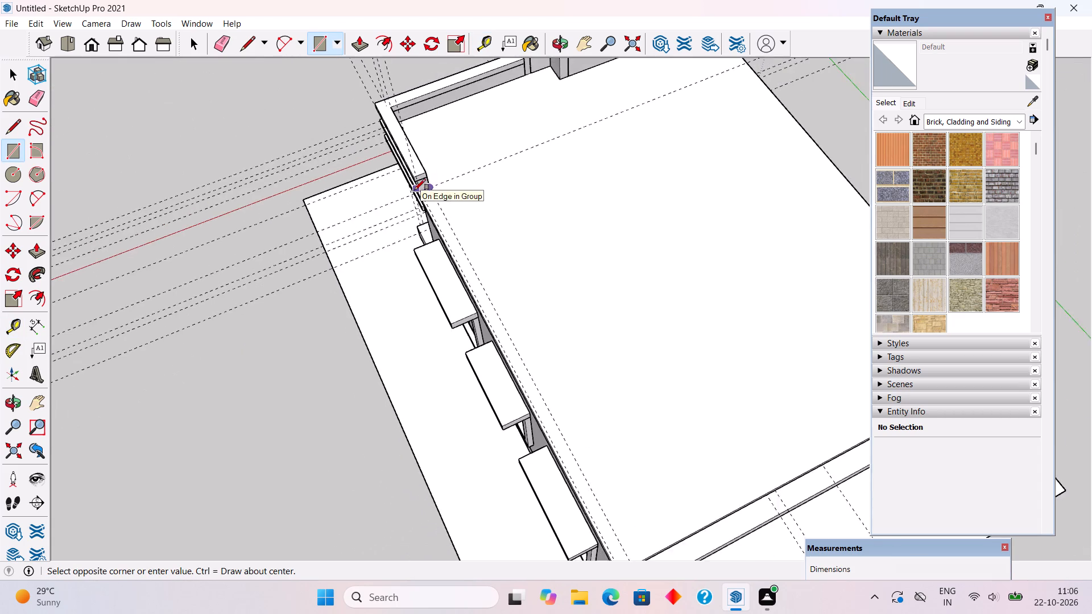
scroll(415, 190, down, 1)
scroll(551, 436, up, 9)
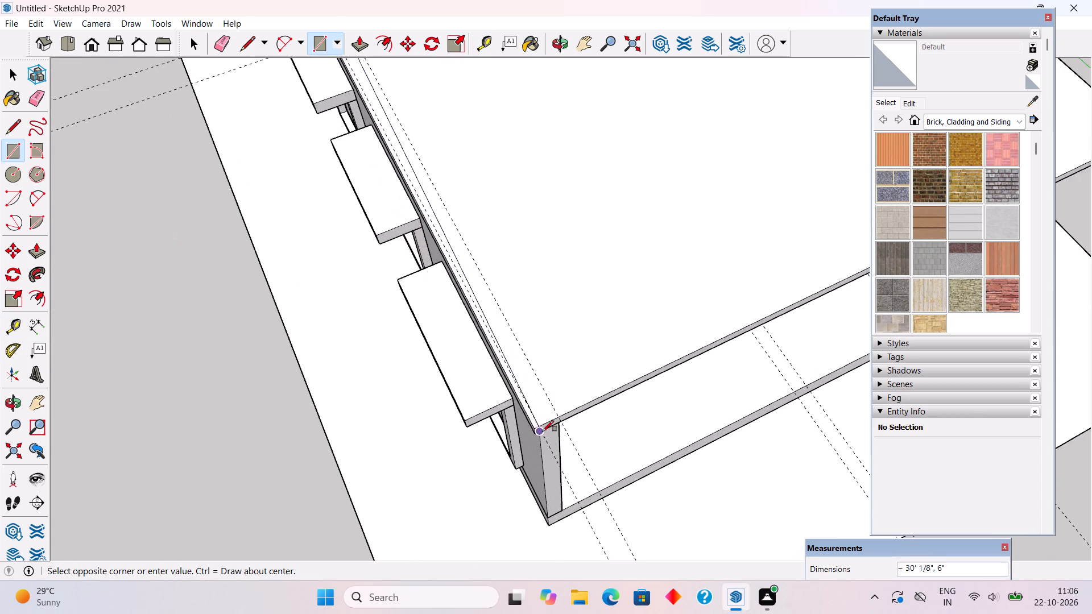
scroll(537, 426, up, 4)
click(544, 424)
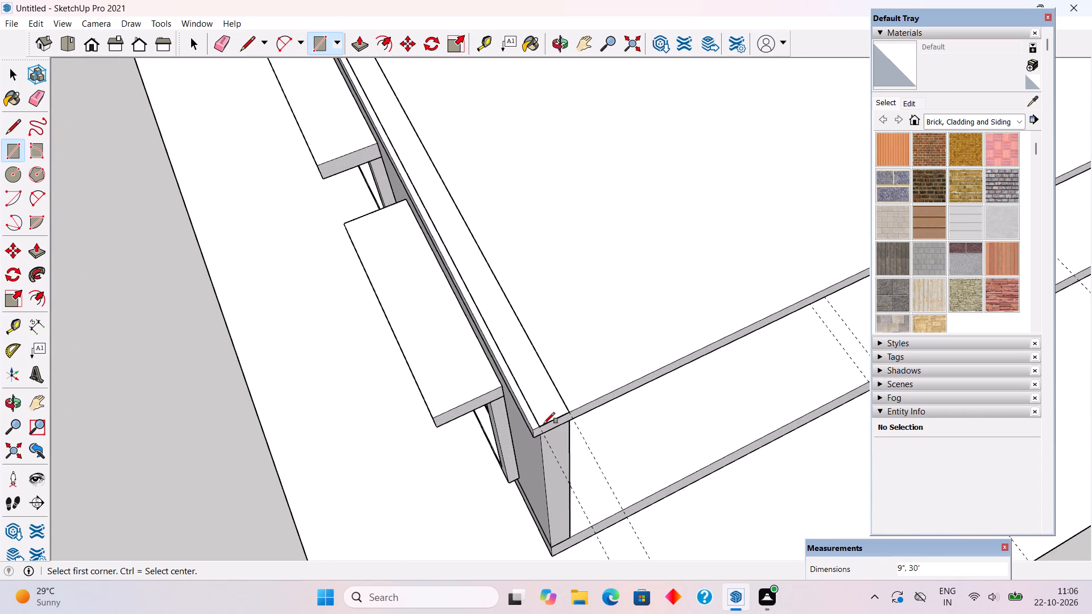
Push/Pull the 9''-wide roof rectangle up 10' to form the upper-floor side wall.
scroll(543, 423, down, 2)
key(p)
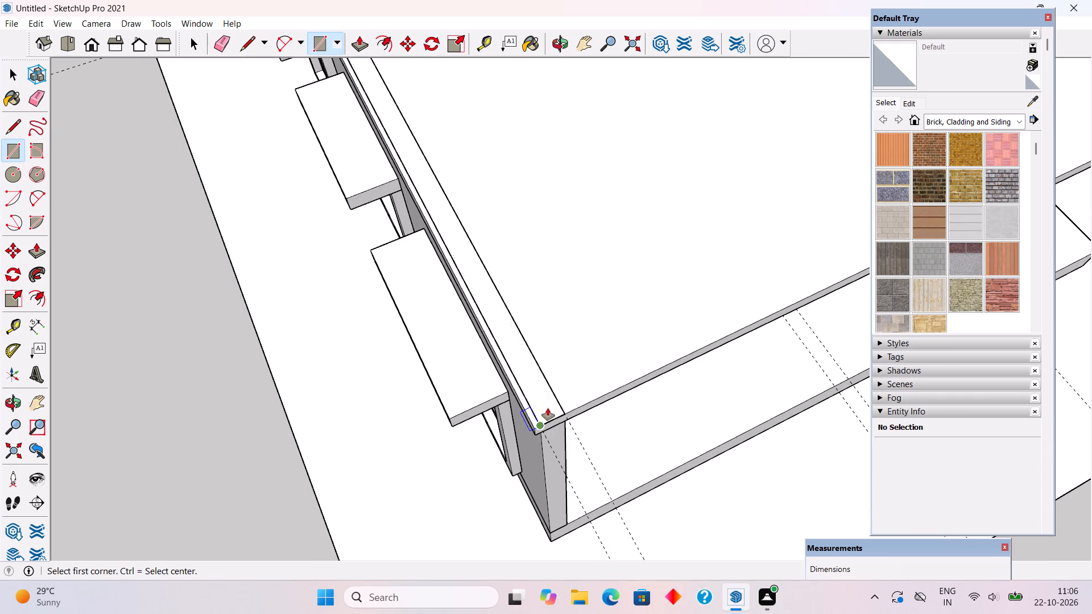
click(548, 408)
text(10')
key(Return)
key(space)
scroll(550, 318, down, 4)
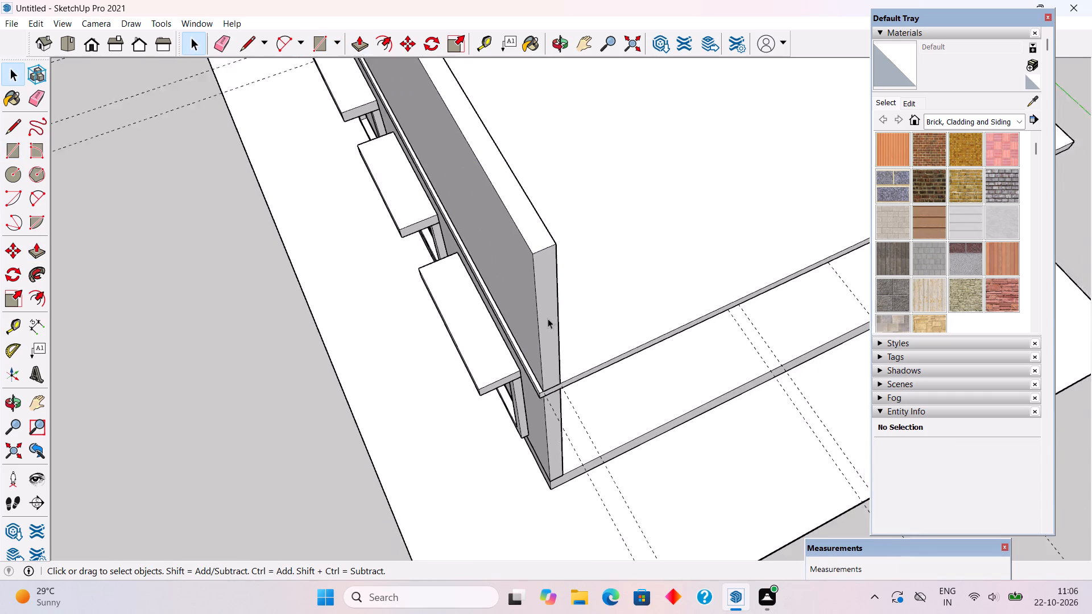
Examine the new upper-floor side wall and its alignment with the windowed wall below from several angles.
scroll(548, 318, down, 7)
middle_drag(530, 335, 714, 128)
middle_drag(494, 238, 642, 153)
scroll(642, 153, down, 4)
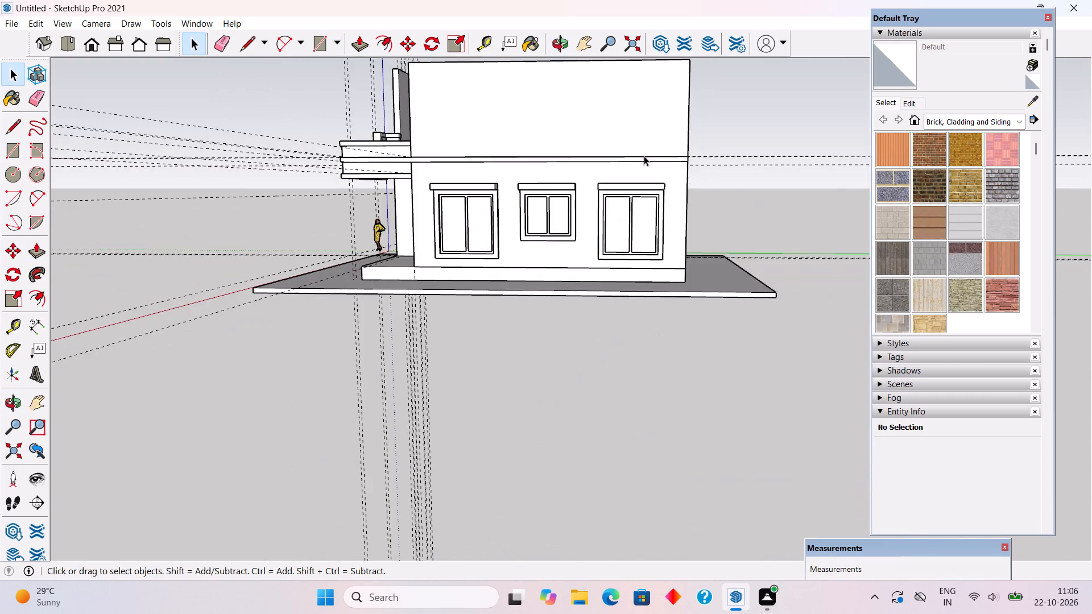
scroll(644, 157, down, 4)
middle_drag(431, 265, 584, 323)
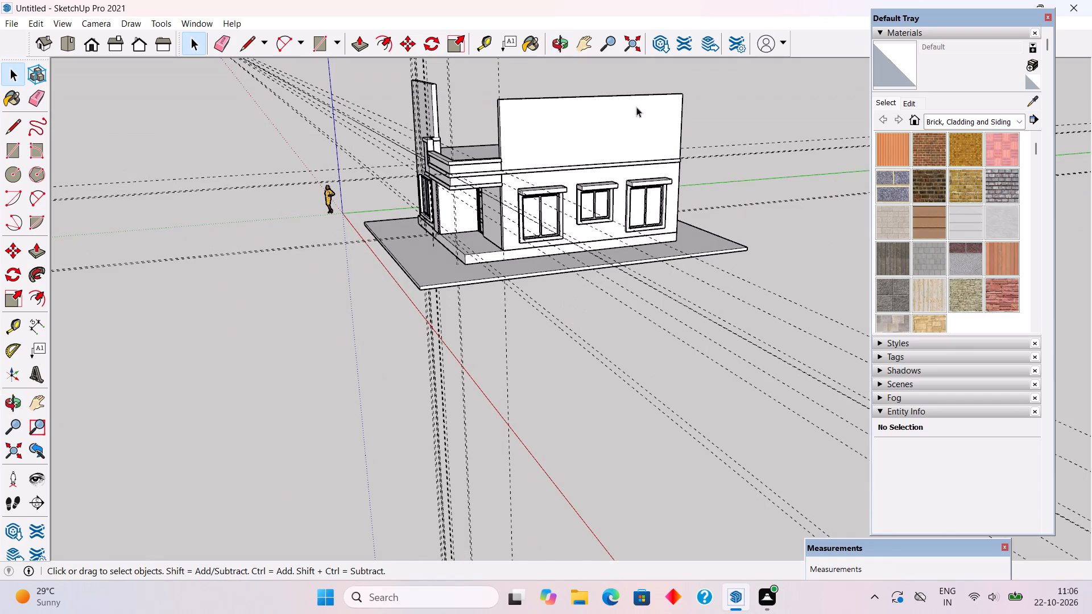
scroll(636, 66, up, 7)
middle_drag(706, 172, 698, 148)
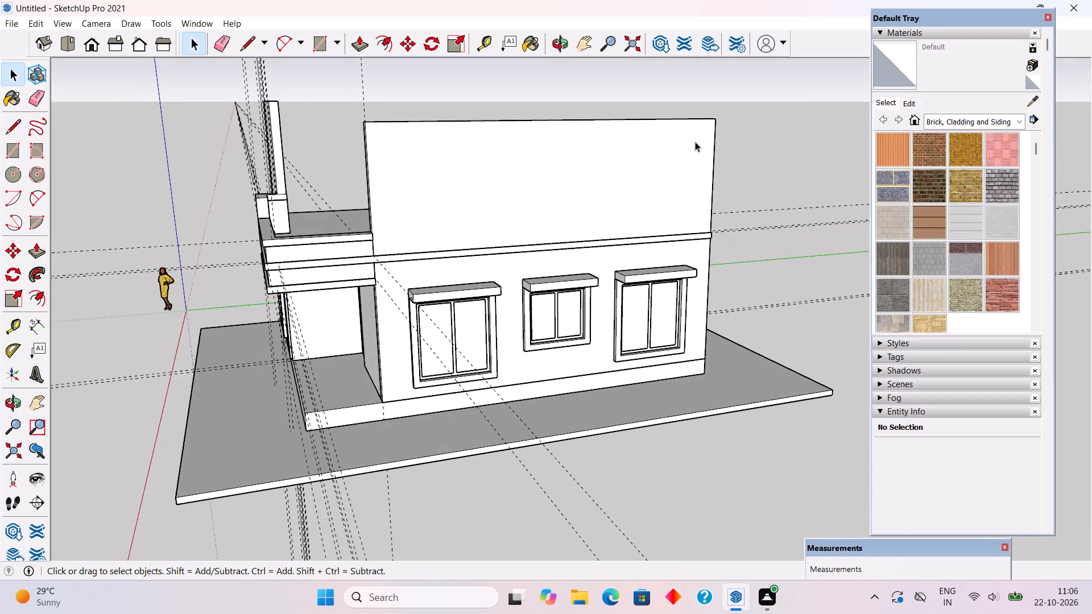
scroll(672, 103, up, 3)
middle_drag(733, 172, 650, 148)
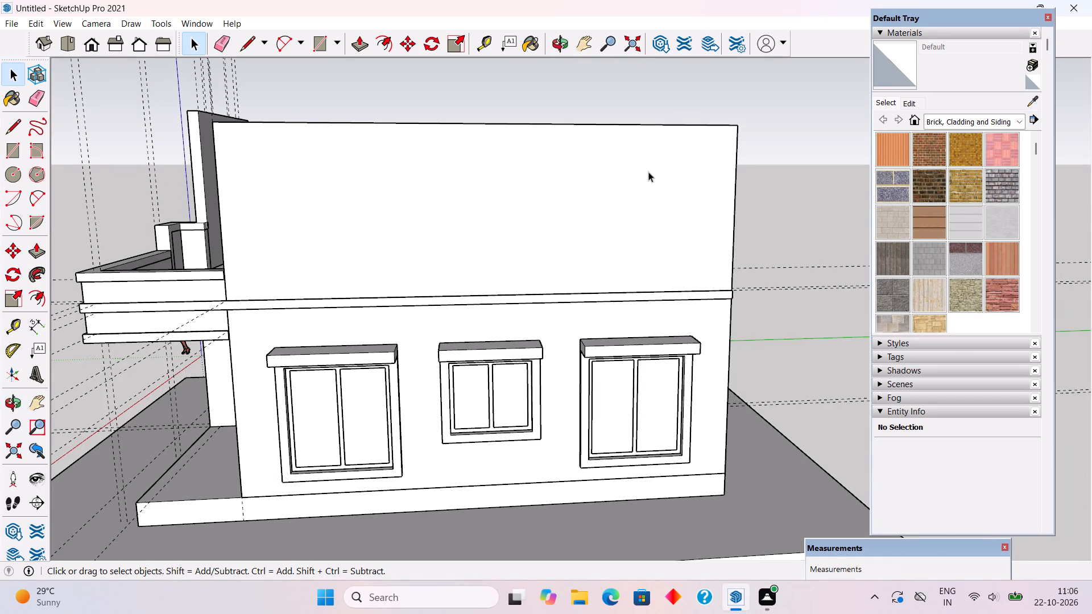
middle_drag(679, 329, 659, 294)
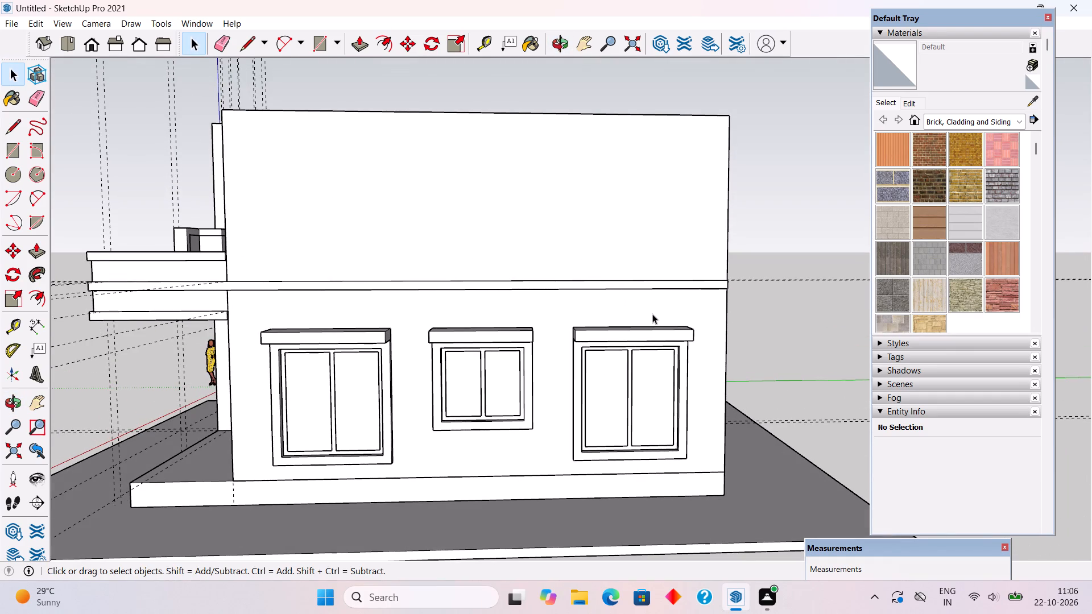
Measure the ground-floor side wall's height from the top of the plinth to the roof slab.
key(t)
click(437, 479)
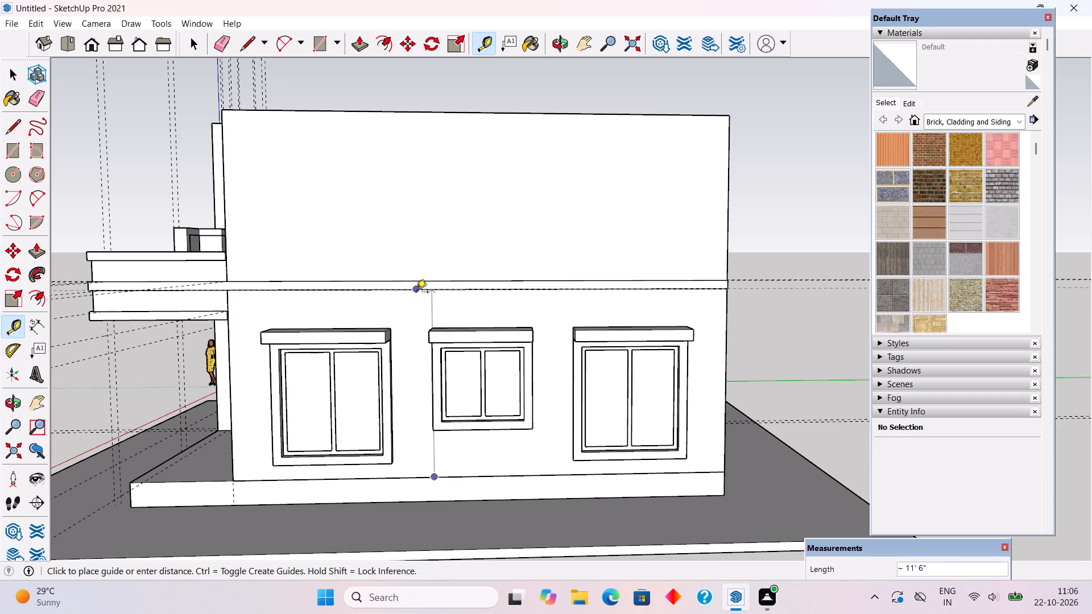
key(space)
Place a horizontal guide 11'6" above the base edge of the upper-floor side wall.
middle_drag(428, 192, 449, 239)
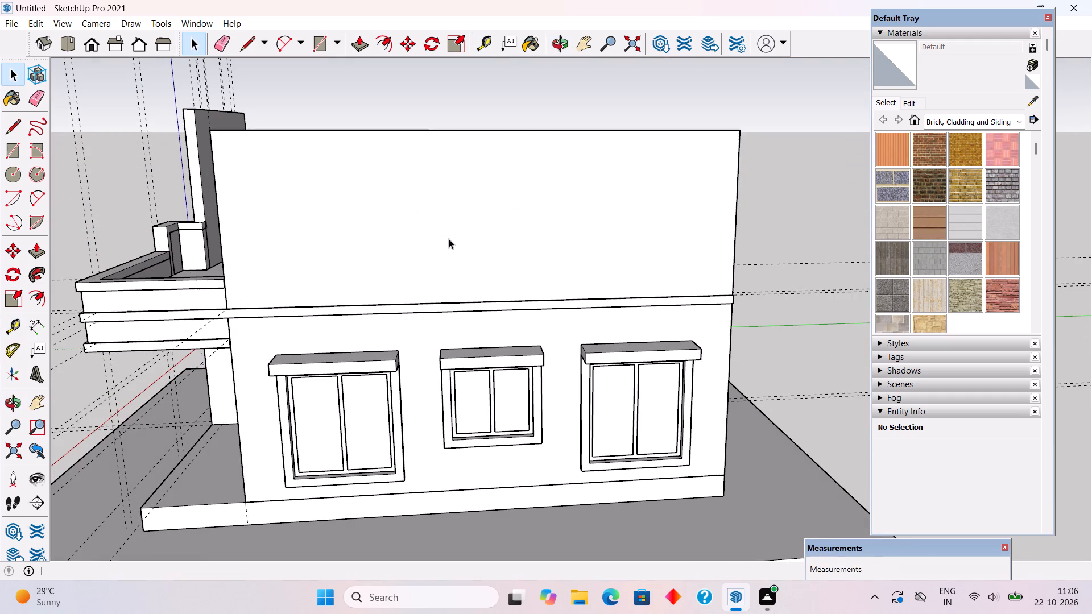
key(t)
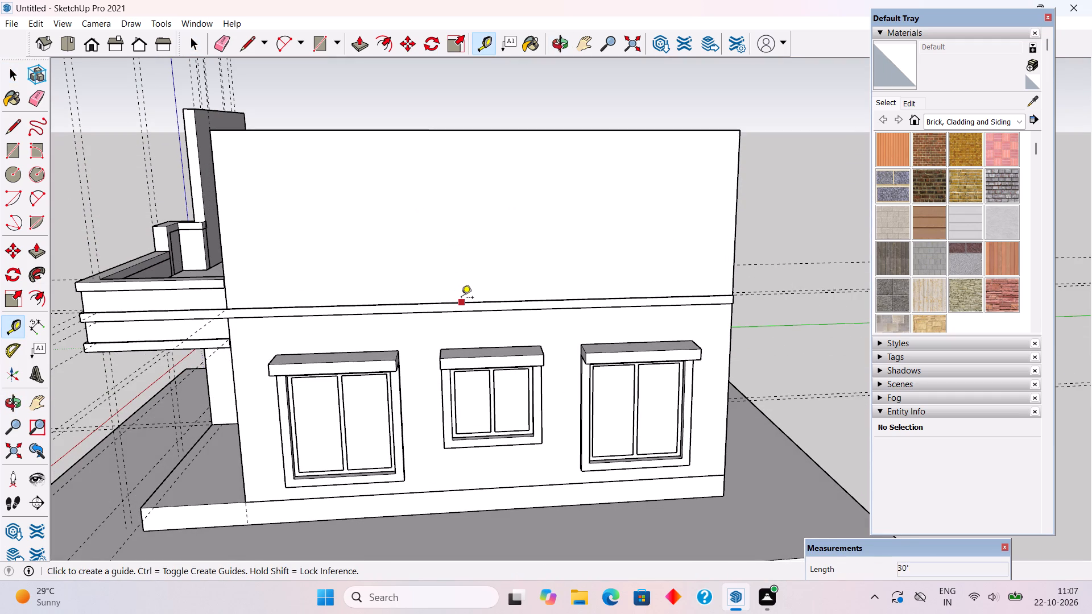
click(461, 298)
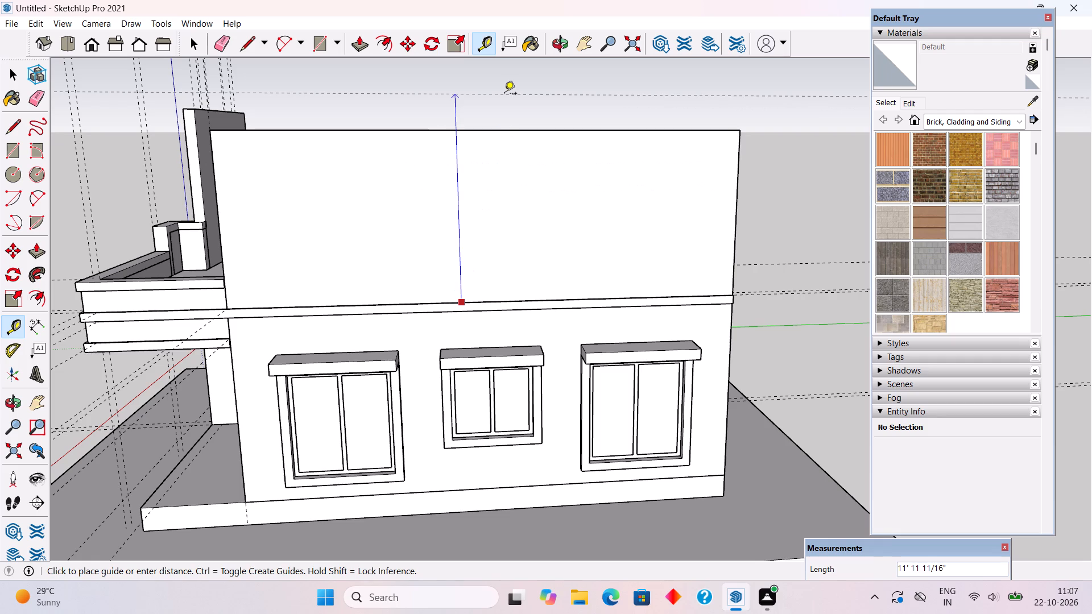
text(11'6")
key(Return)
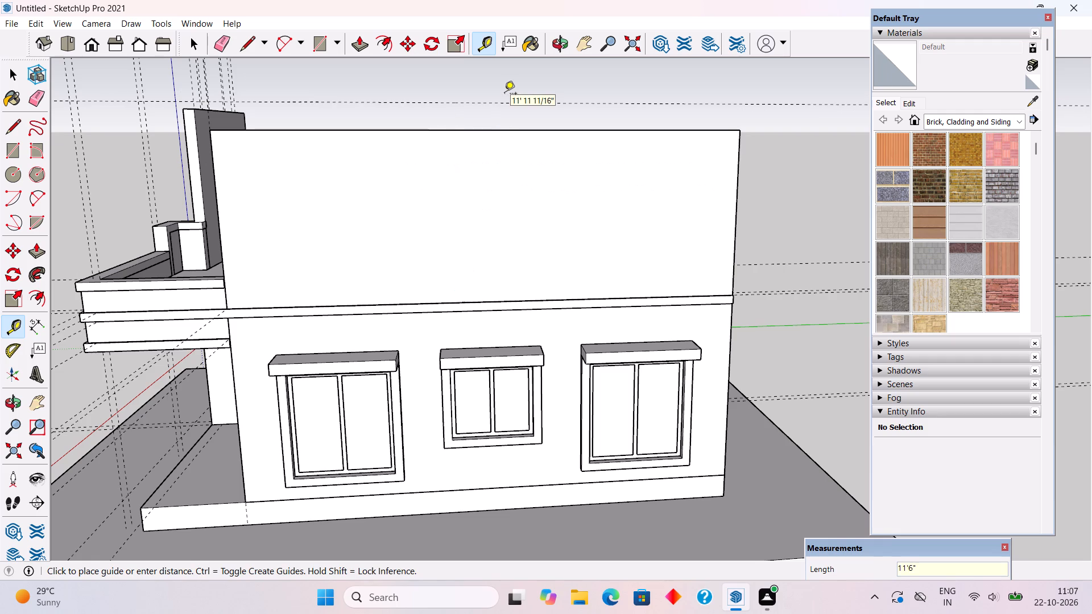
key(space)
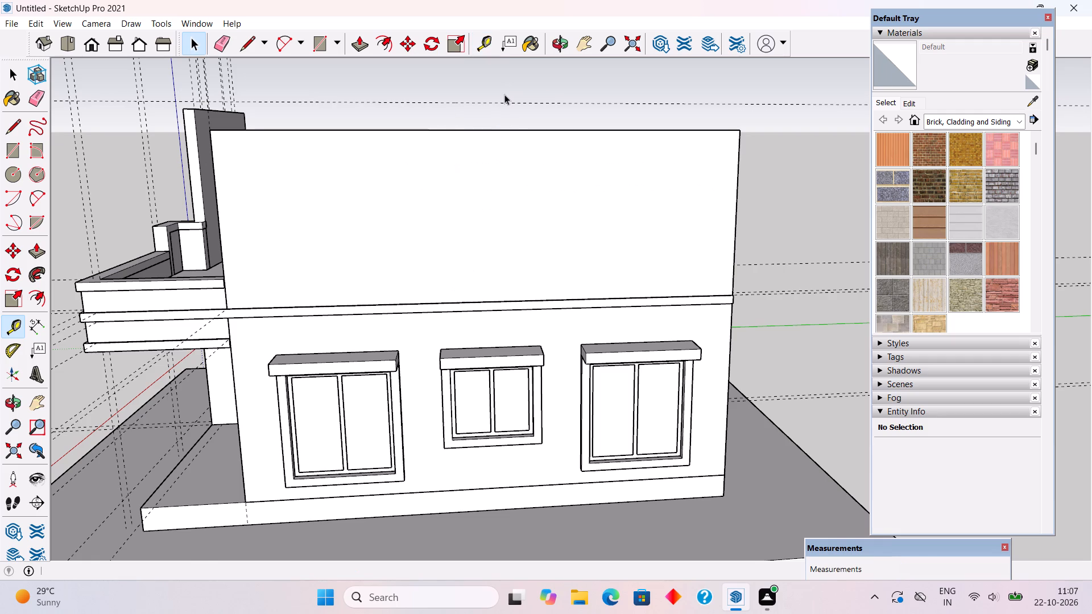
Make the whole upper-floor side wall a group.
scroll(505, 146, down, 4)
middle_drag(551, 168, 263, 344)
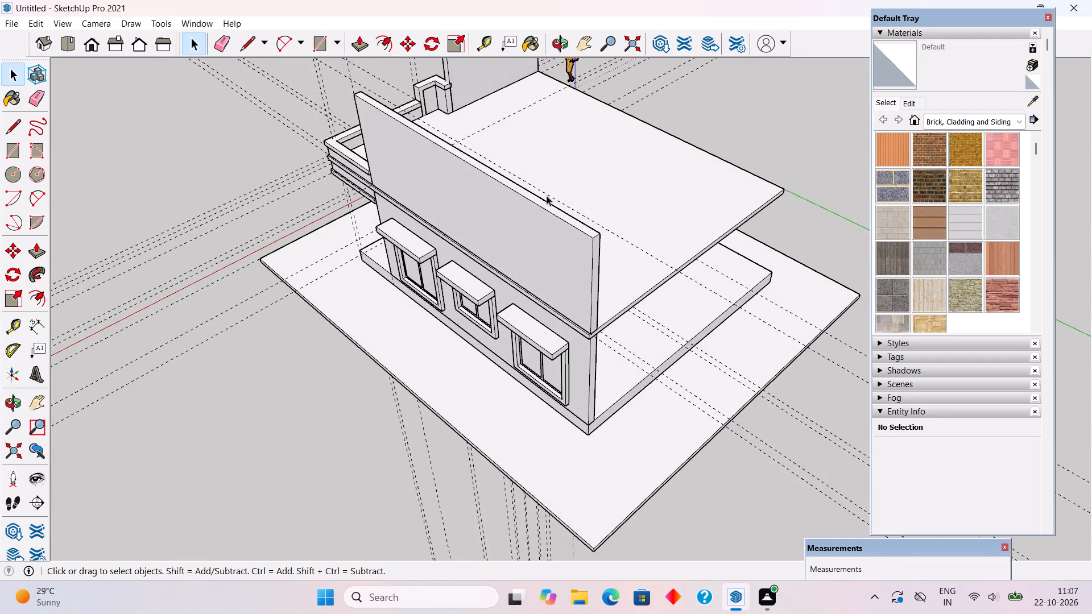
scroll(551, 196, up, 3)
triple_click(560, 219)
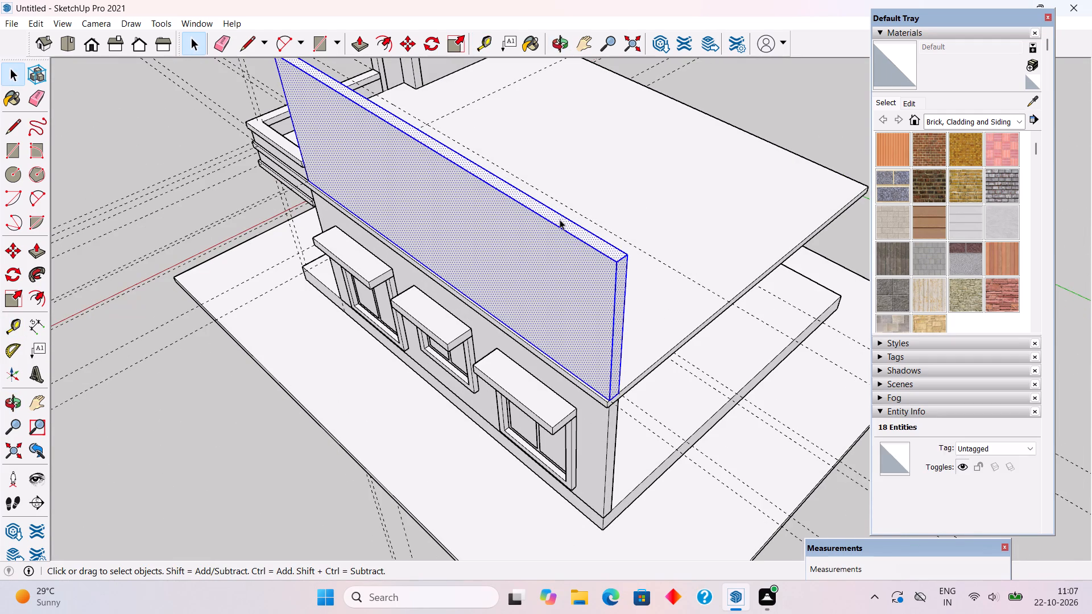
right_click(560, 219)
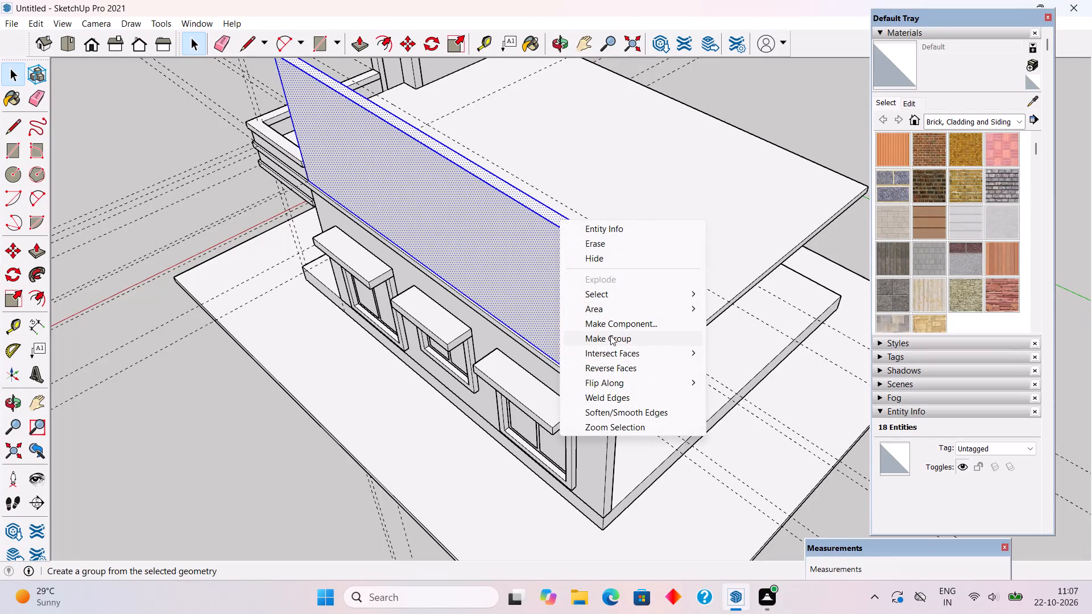
click(610, 335)
Inside the wall group, Push/Pull the top face up 1'6" to the height guide and close the group.
triple_click(569, 306)
key(p)
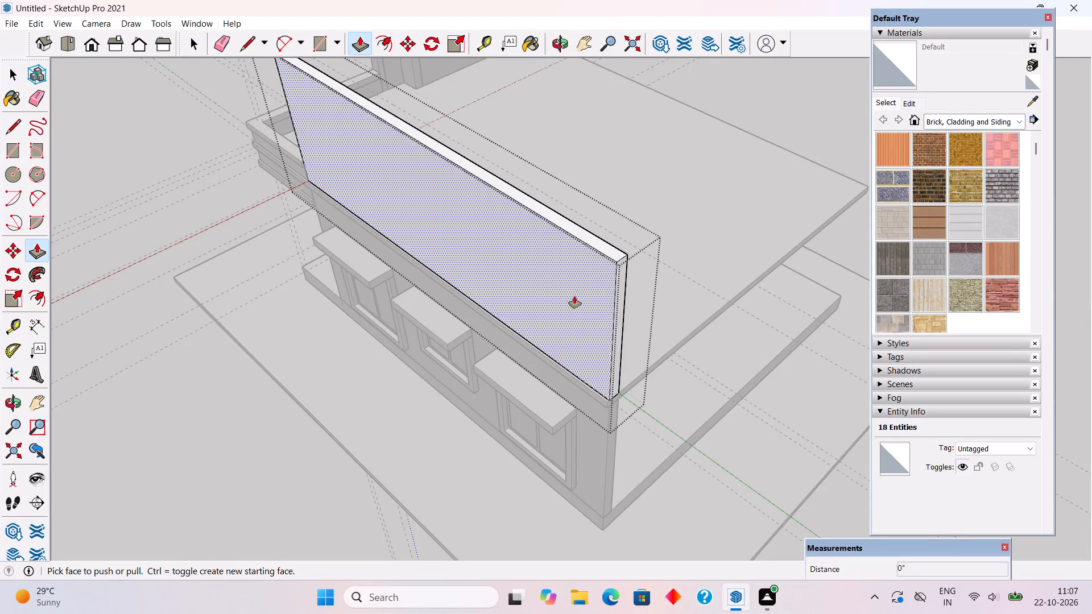
click(597, 243)
click(660, 263)
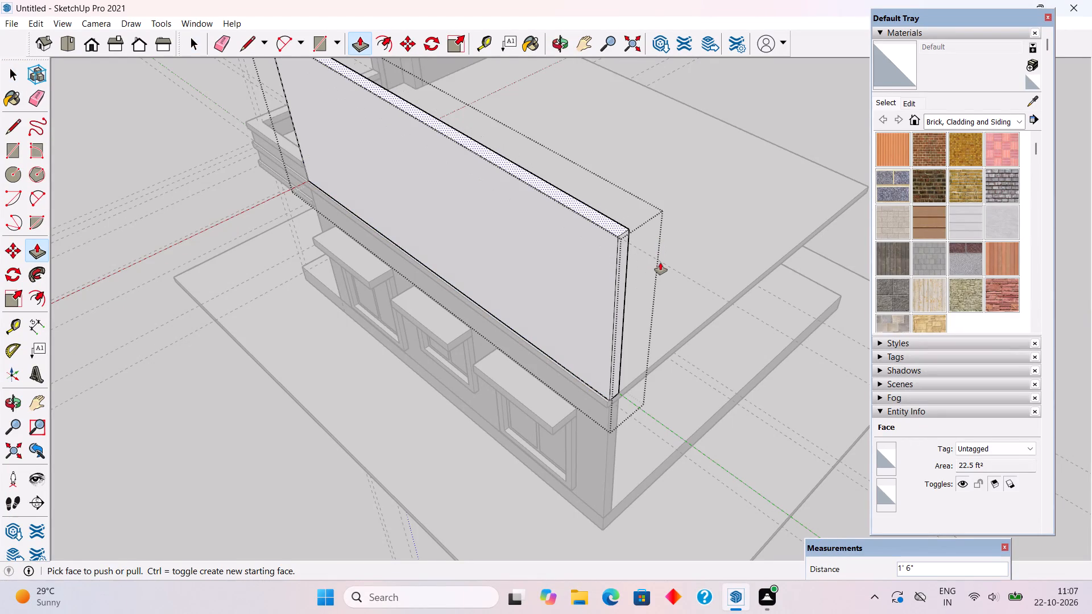
key(space)
scroll(660, 263, down, 14)
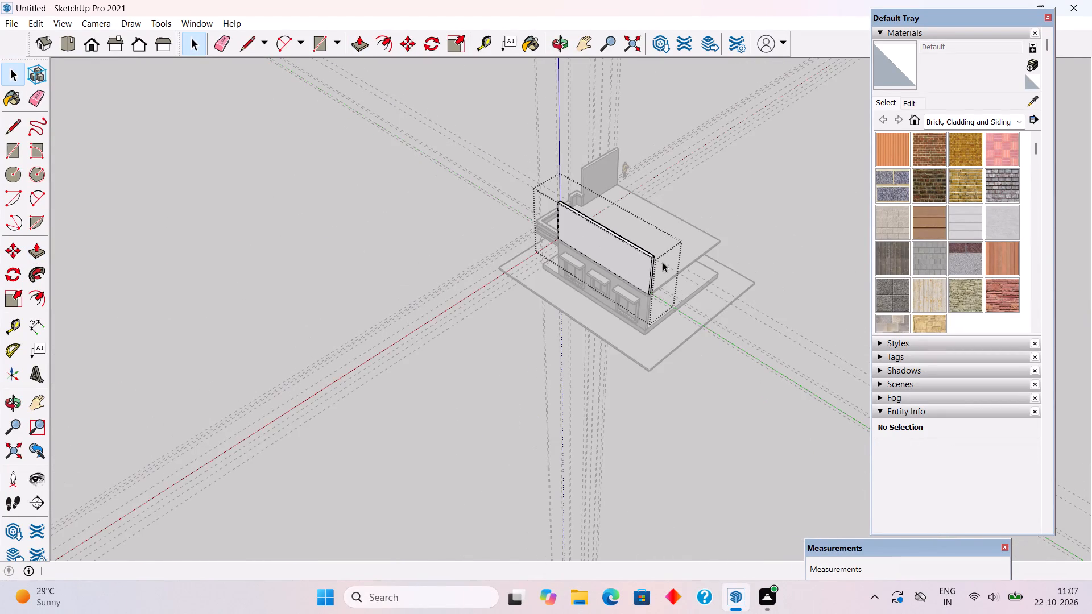
click(730, 208)
Add vertical guides along both inner side edges of the ground-floor window nearest the porch.
middle_drag(497, 282, 700, 161)
middle_drag(606, 237, 645, 183)
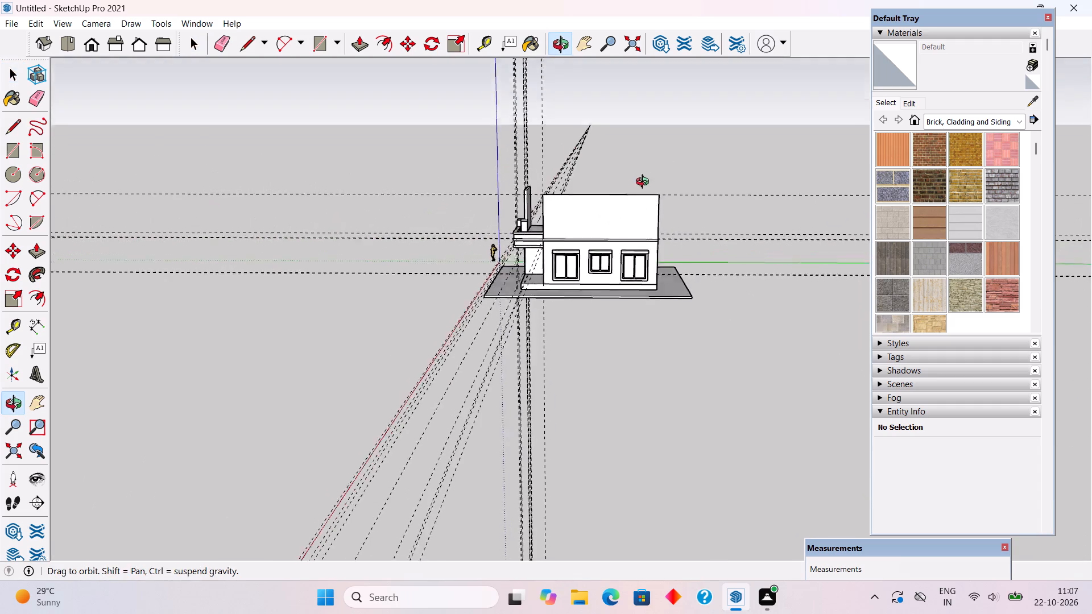
middle_drag(645, 183, 647, 179)
scroll(618, 230, up, 7)
scroll(551, 282, up, 6)
scroll(514, 330, up, 4)
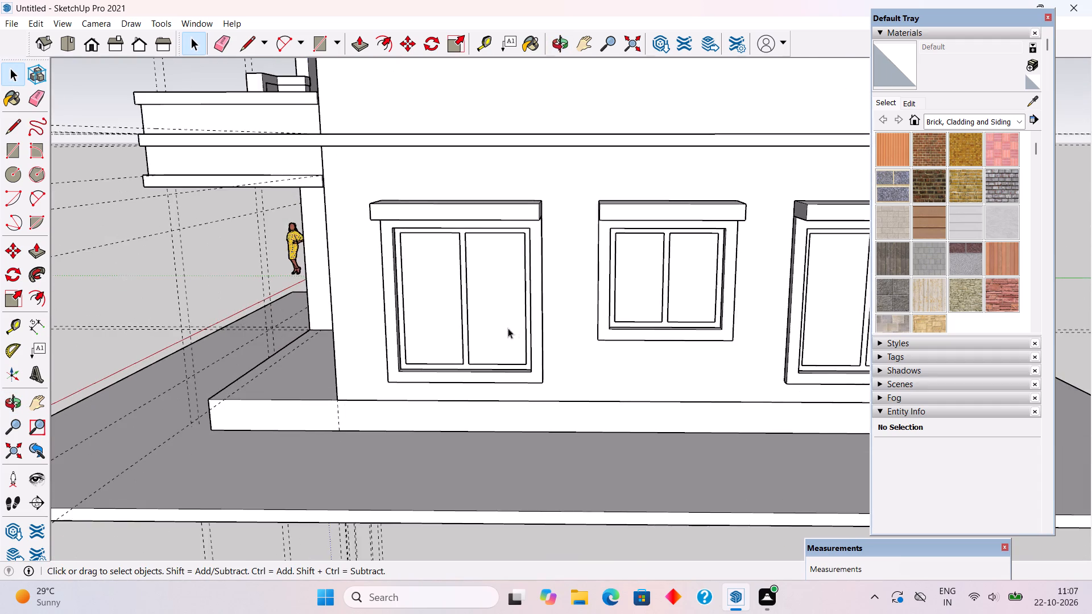
scroll(451, 326, up, 4)
scroll(397, 342, up, 1)
middle_drag(341, 281, 200, 287)
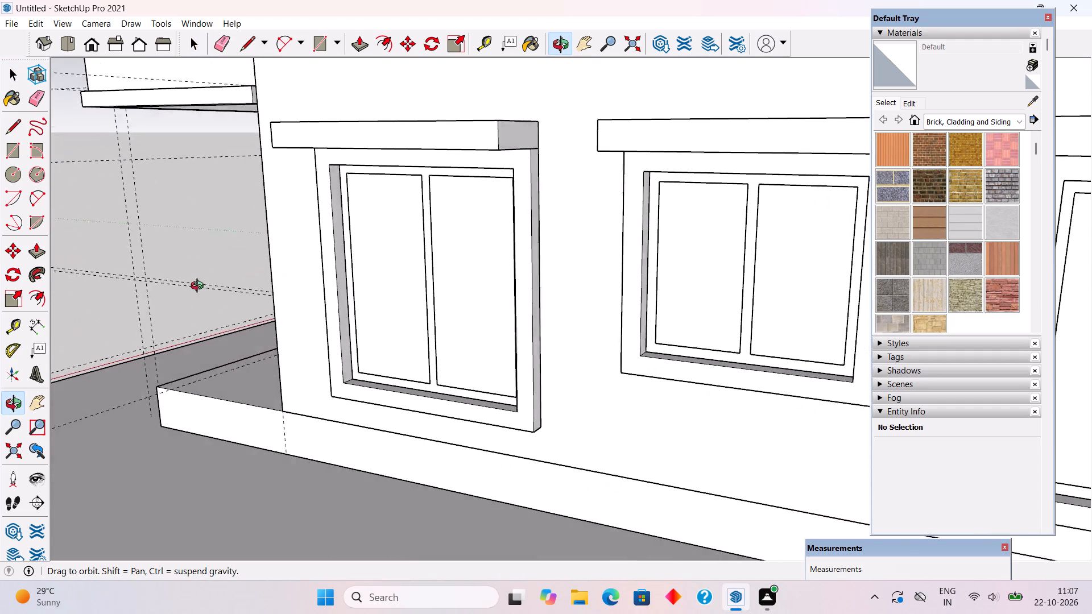
middle_drag(200, 287, 223, 304)
scroll(348, 306, up, 5)
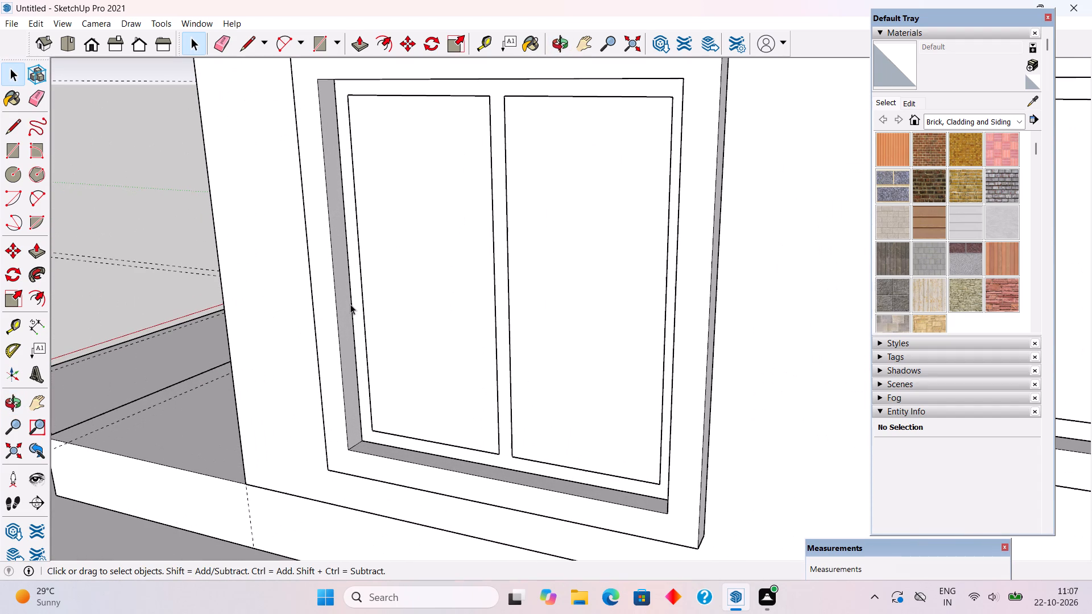
key(t)
double_click(348, 302)
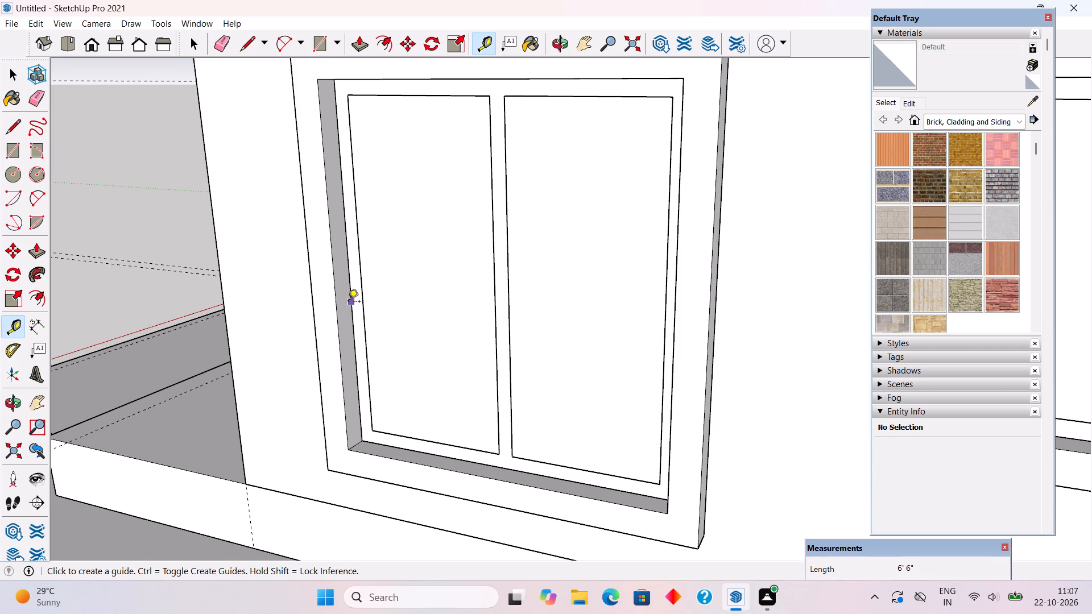
middle_drag(725, 334, 909, 331)
scroll(697, 331, up, 2)
double_click(718, 318)
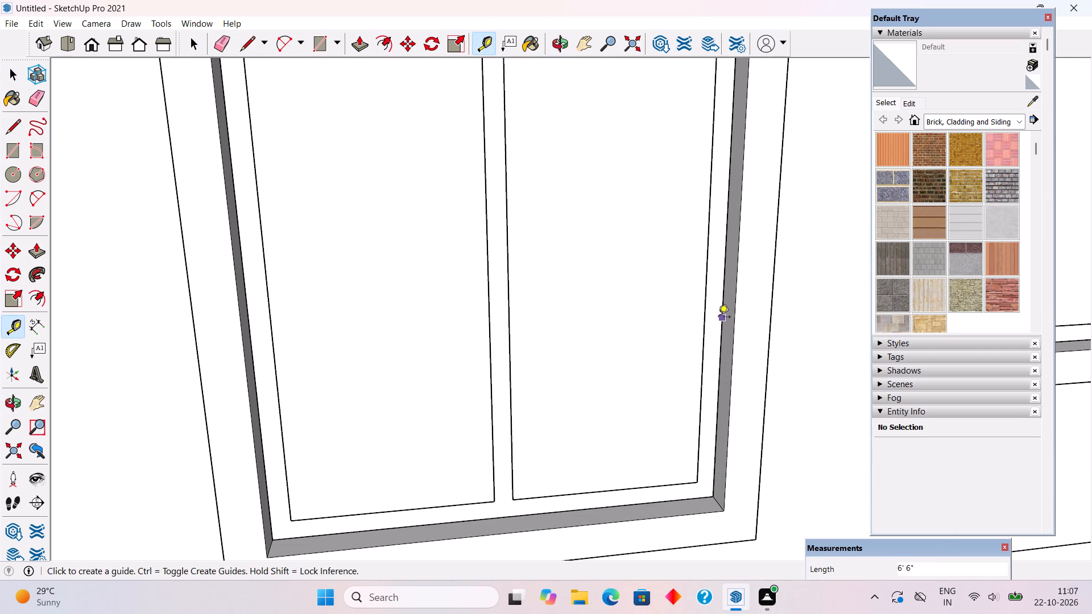
Add vertical guides along both inner side edges of the ground-floor window nearest the back corner.
scroll(718, 316, down, 18)
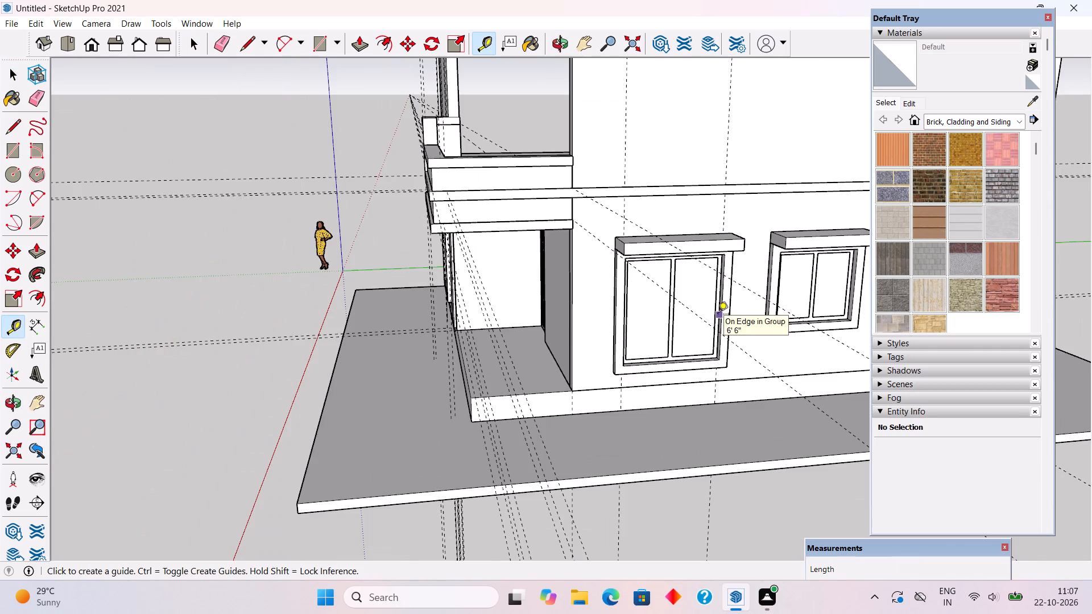
scroll(570, 309, down, 4)
scroll(381, 281, down, 3)
scroll(795, 240, up, 3)
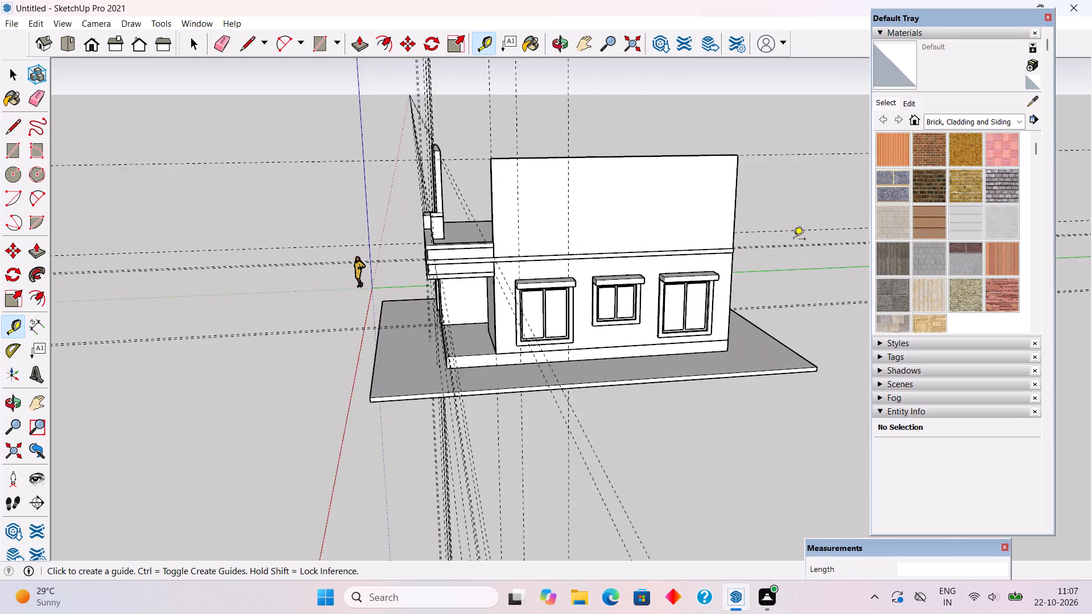
scroll(746, 286, up, 4)
scroll(697, 326, up, 16)
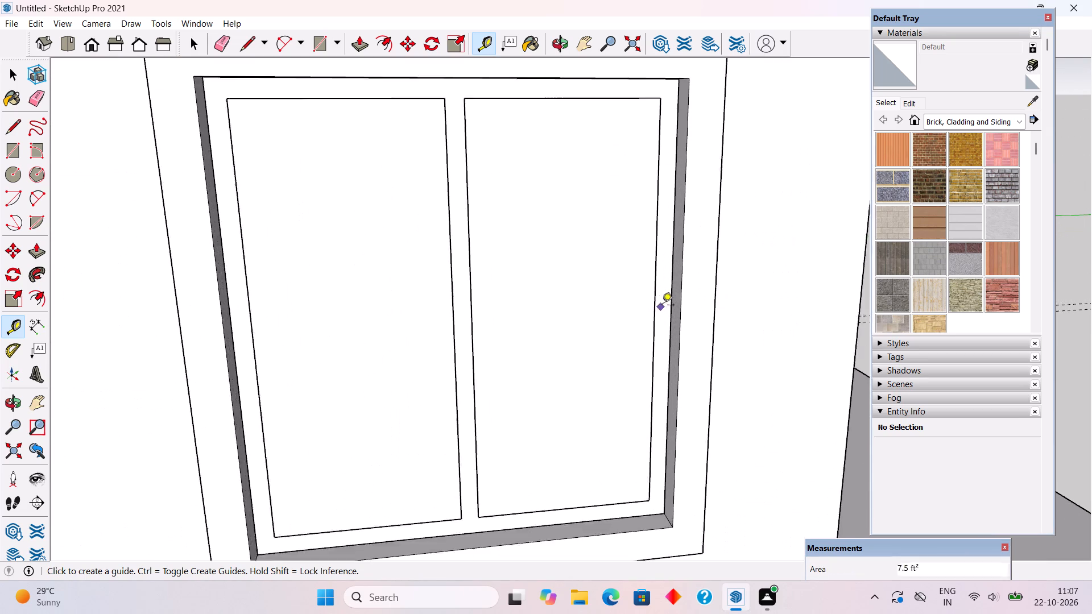
scroll(662, 306, up, 1)
double_click(671, 300)
scroll(671, 300, down, 5)
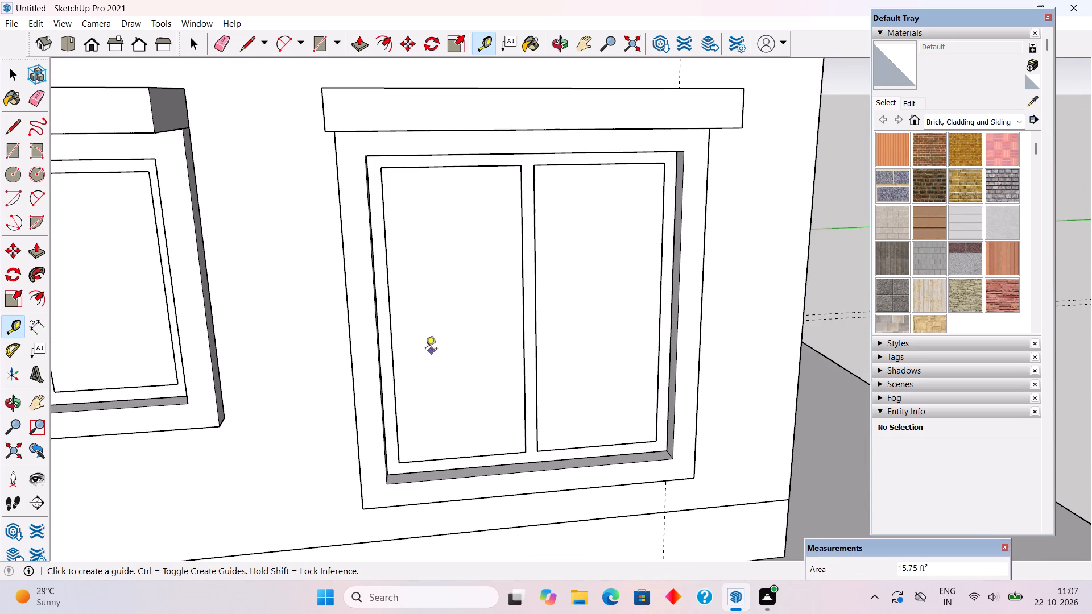
middle_drag(335, 310, 255, 297)
scroll(383, 320, up, 4)
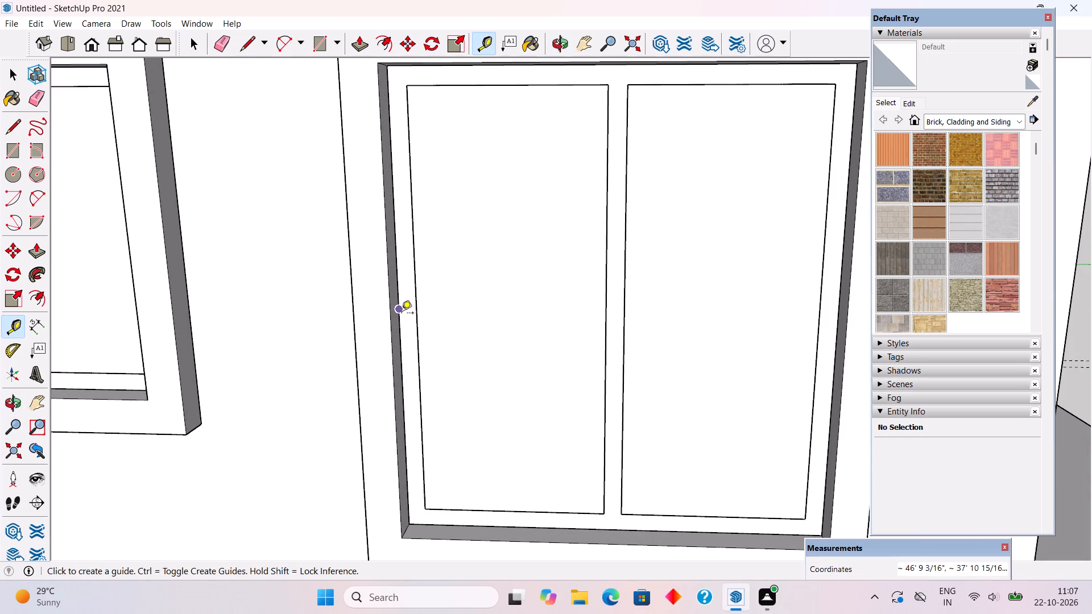
double_click(402, 314)
Add vertical guides along both inner side edges of the small middle window, undoing any misplaced guide.
scroll(402, 314, down, 12)
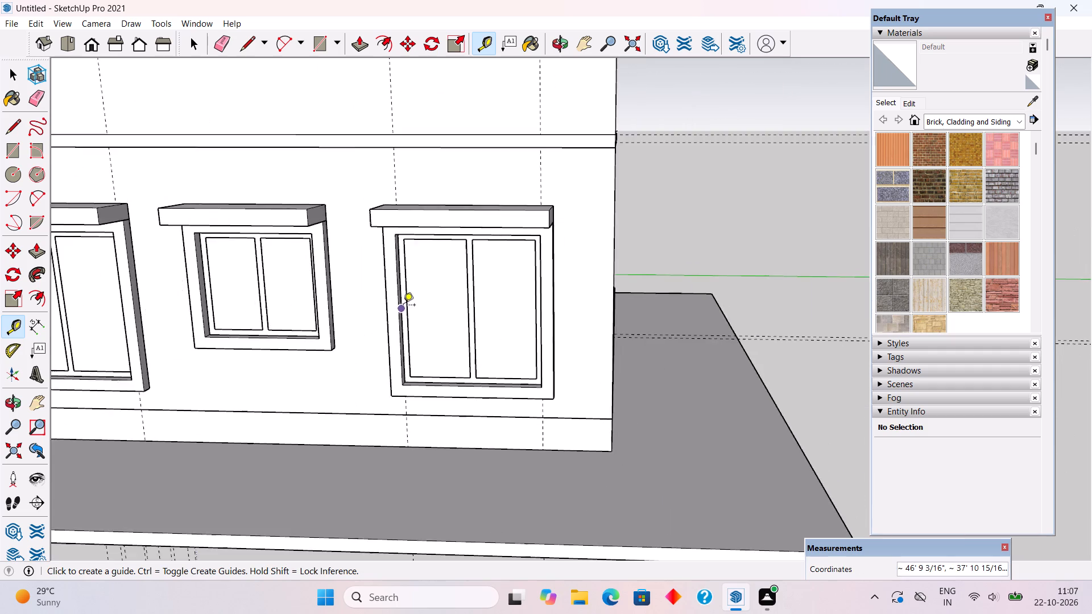
scroll(403, 306, down, 4)
middle_drag(292, 279, 393, 262)
scroll(386, 298, up, 6)
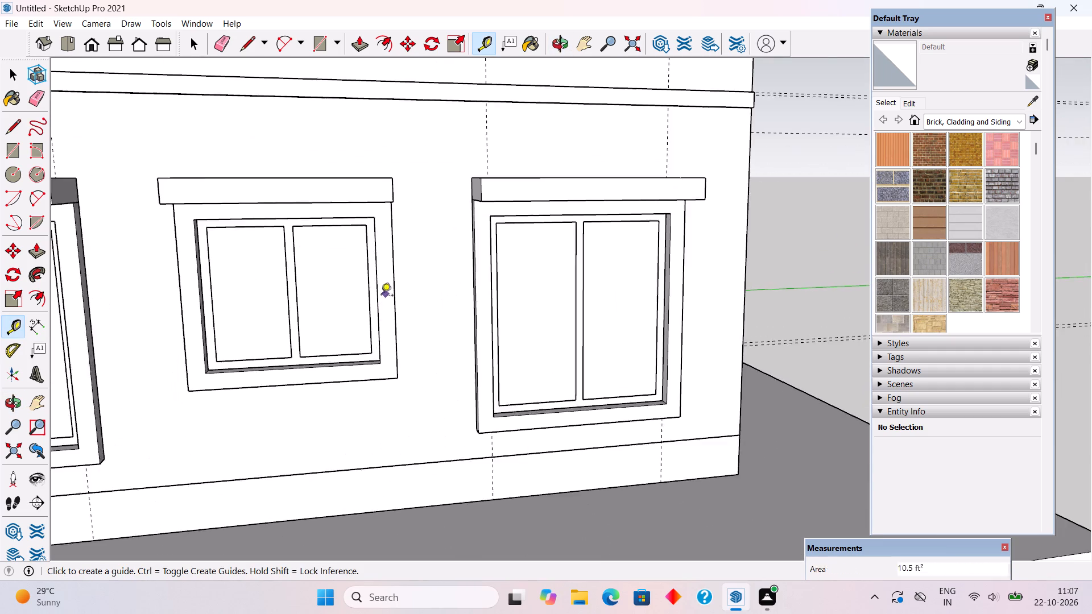
scroll(381, 296, up, 4)
middle_drag(418, 294, 533, 268)
scroll(381, 277, up, 4)
double_click(381, 277)
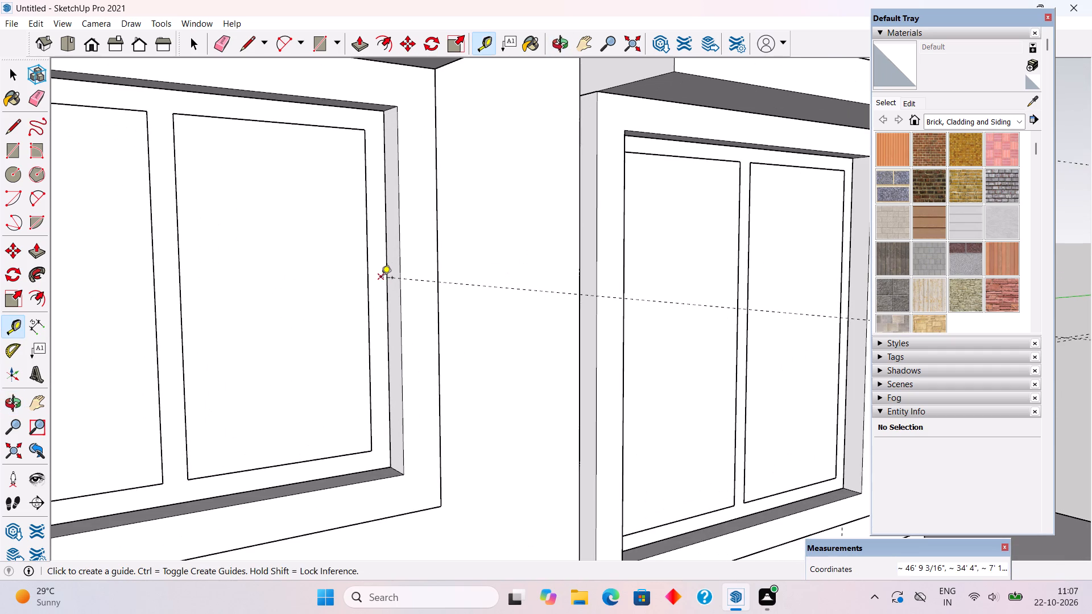
key(ctrl+z)
scroll(388, 276, up, 2)
double_click(388, 276)
scroll(387, 271, down, 3)
scroll(387, 271, up, 1)
scroll(387, 271, down, 5)
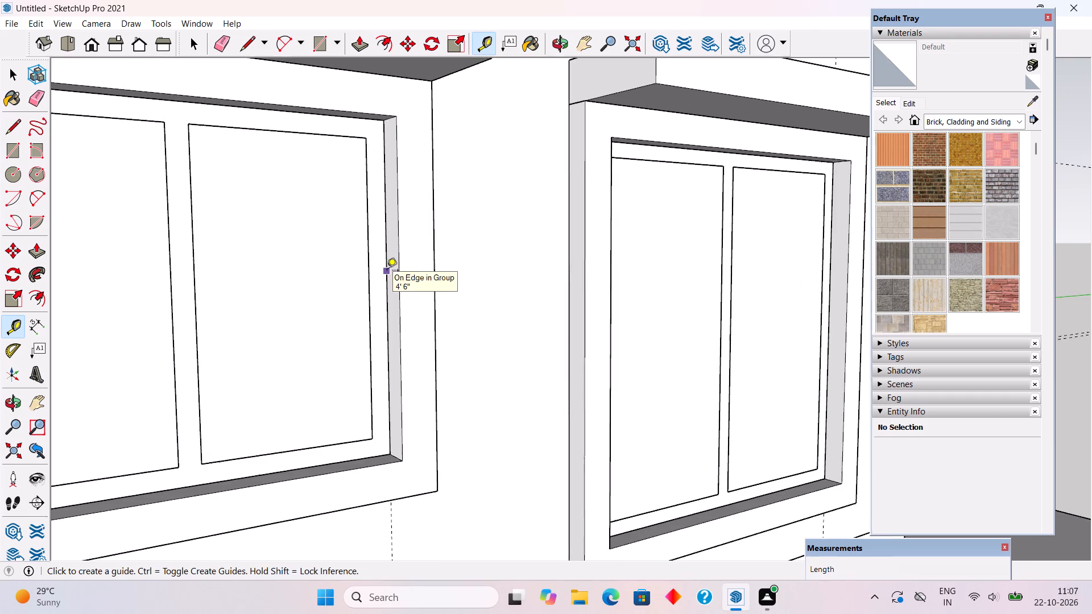
scroll(387, 271, down, 2)
middle_drag(215, 301, 83, 320)
scroll(194, 272, up, 1)
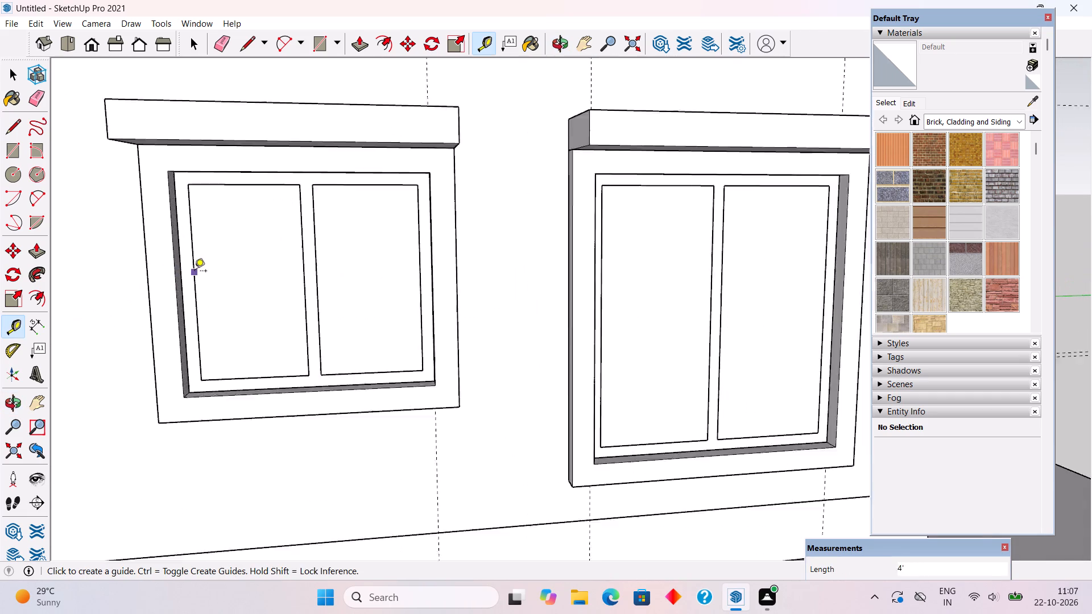
scroll(195, 272, up, 11)
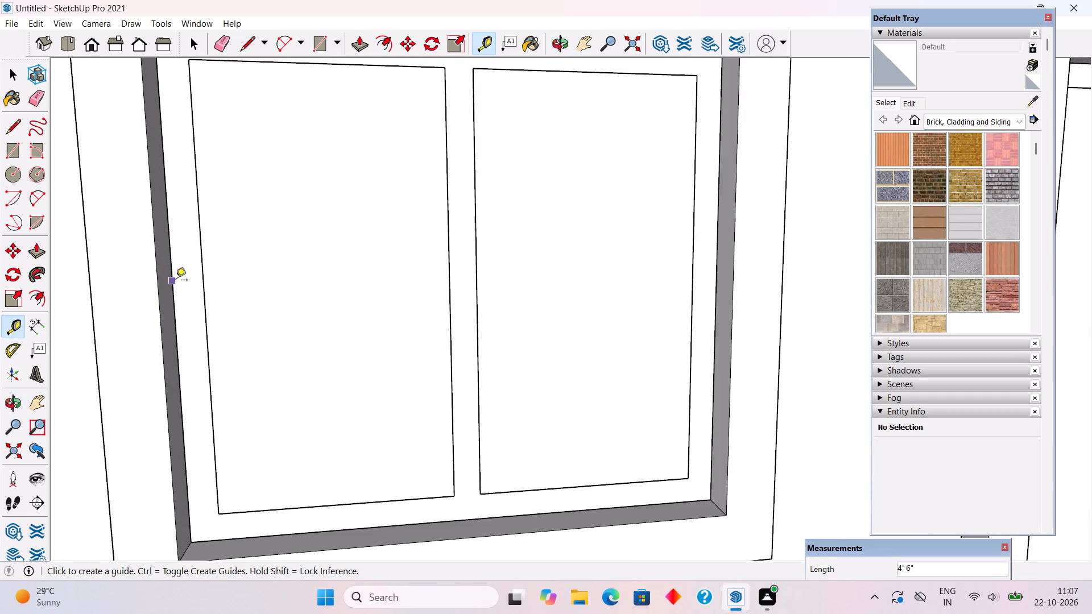
double_click(176, 281)
Measure the height from the top of the plinth to the bottom of the window nearest the porch.
scroll(176, 281, down, 20)
scroll(176, 281, down, 2)
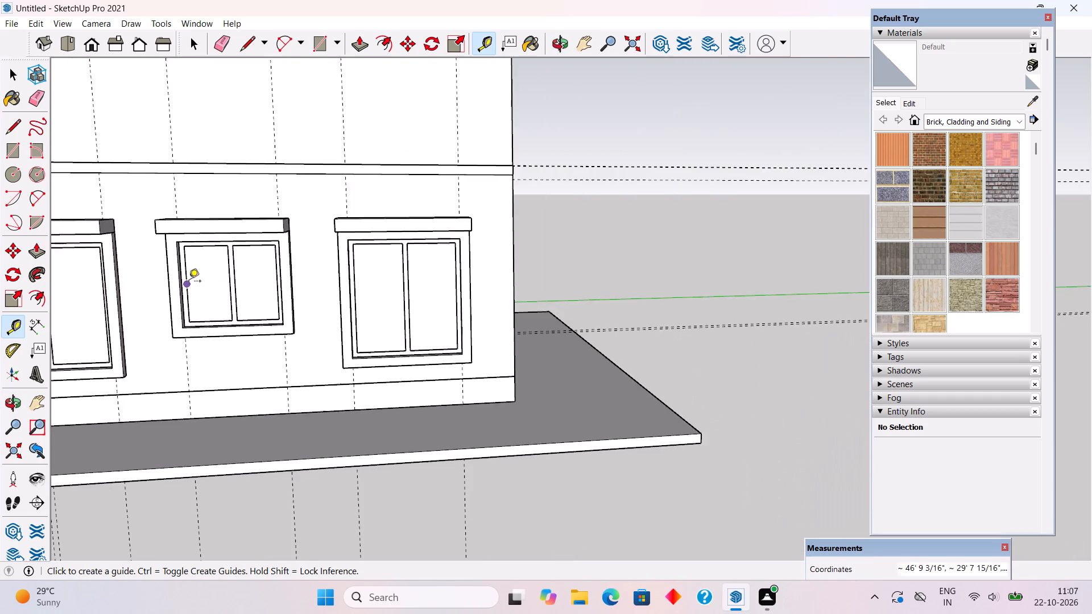
scroll(189, 282, down, 11)
scroll(291, 256, down, 5)
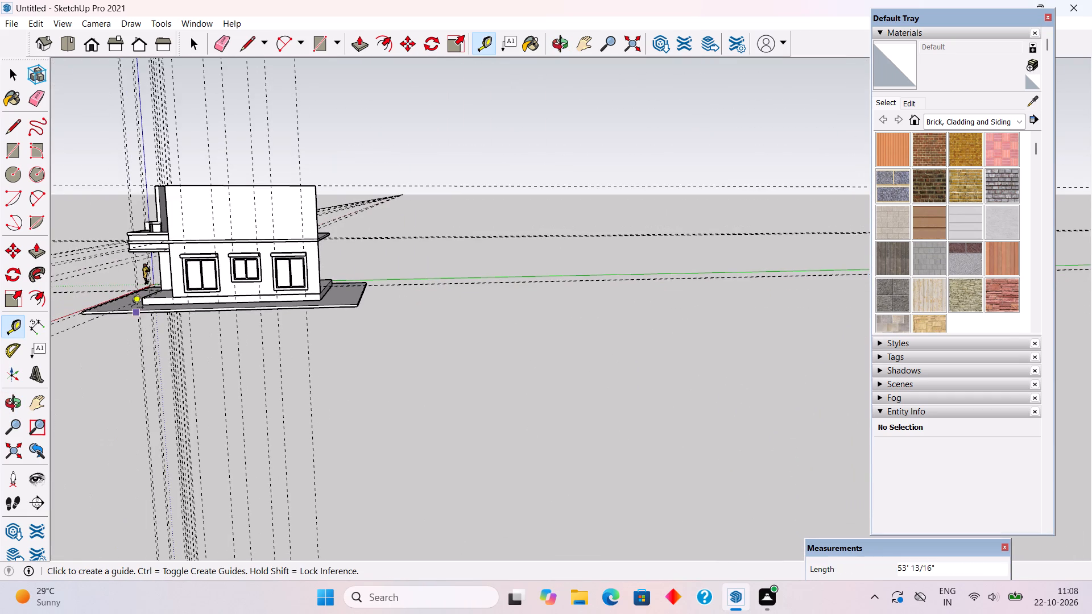
scroll(110, 261, up, 14)
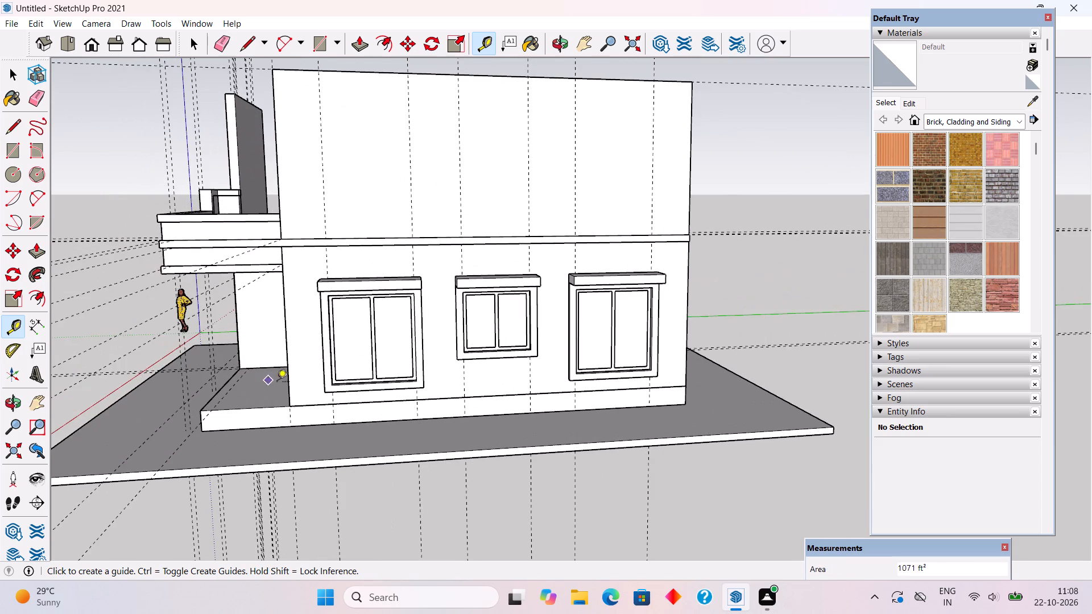
scroll(300, 372, up, 1)
middle_drag(322, 352, 349, 299)
scroll(351, 384, up, 4)
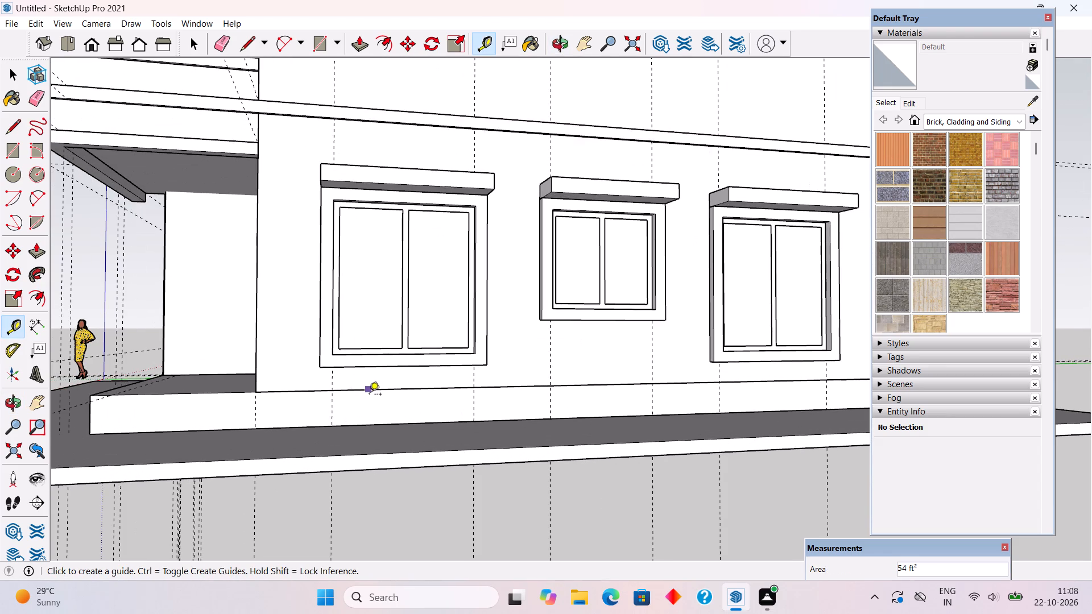
click(374, 392)
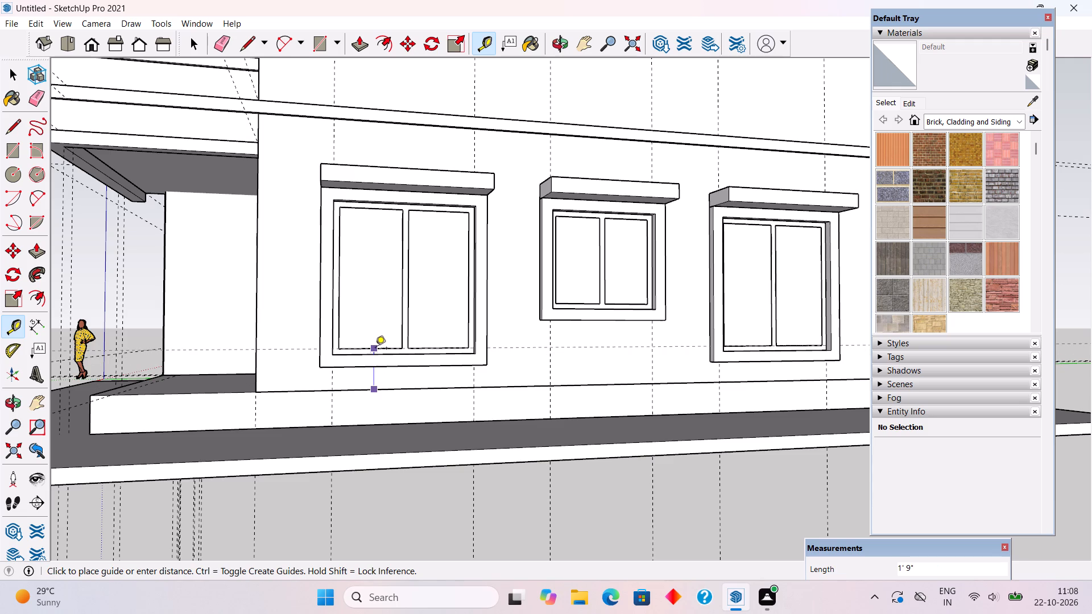
key(space)
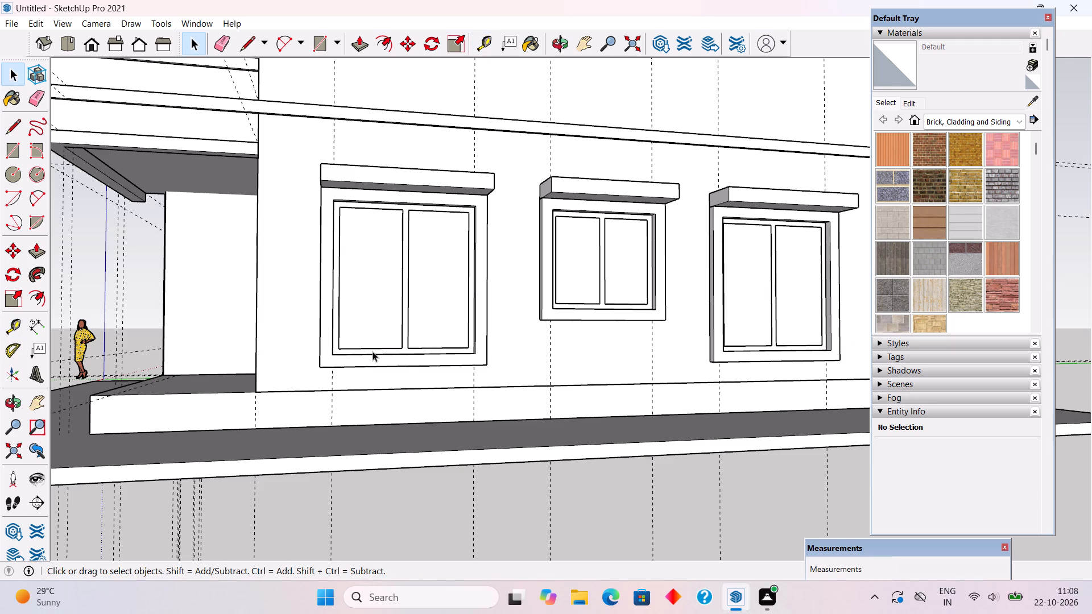
scroll(373, 351, down, 5)
scroll(393, 224, down, 7)
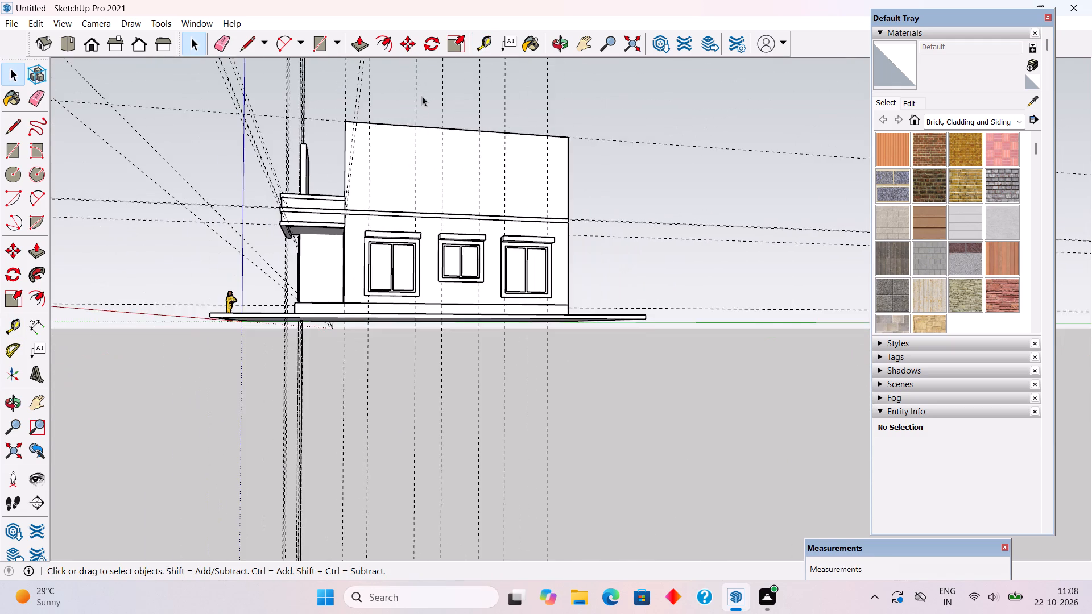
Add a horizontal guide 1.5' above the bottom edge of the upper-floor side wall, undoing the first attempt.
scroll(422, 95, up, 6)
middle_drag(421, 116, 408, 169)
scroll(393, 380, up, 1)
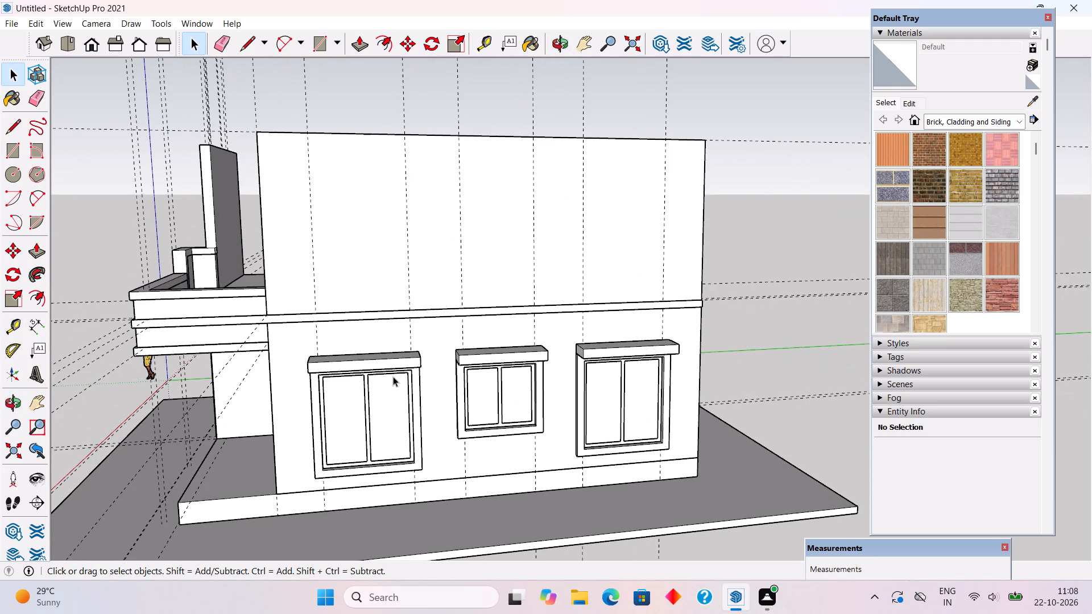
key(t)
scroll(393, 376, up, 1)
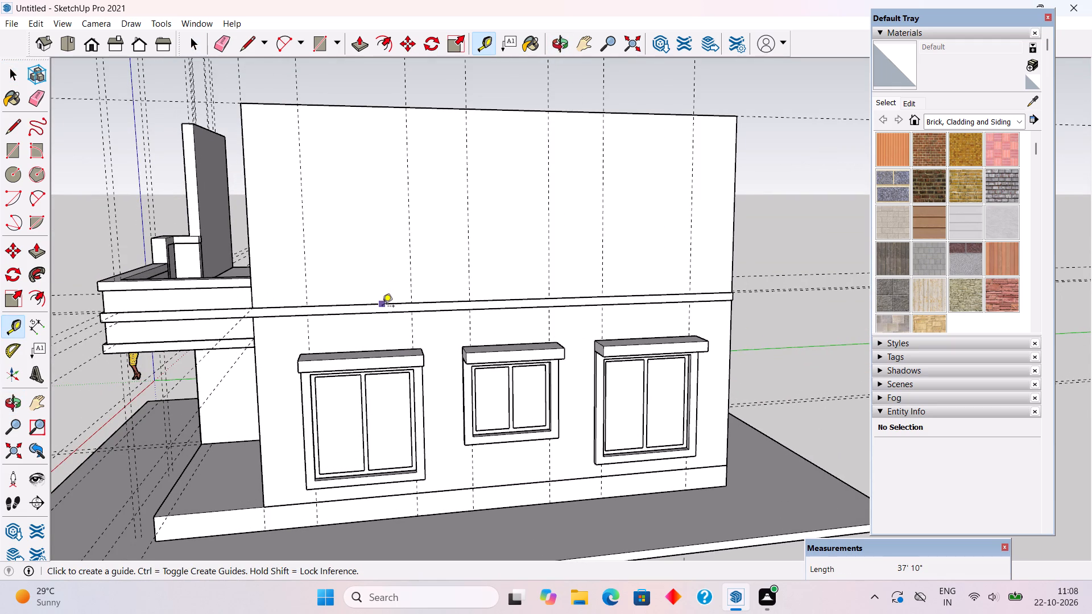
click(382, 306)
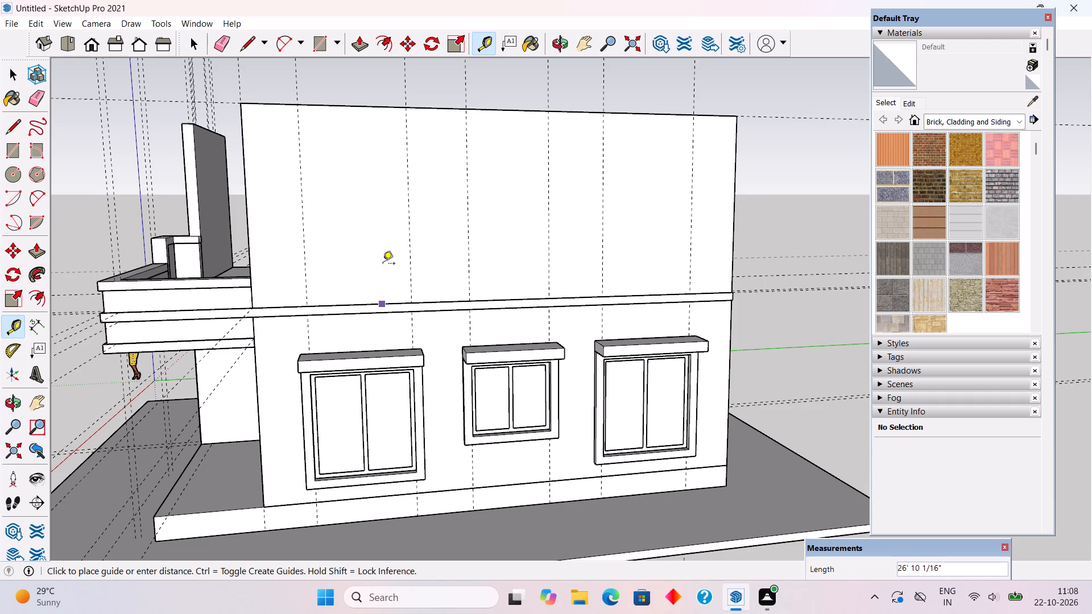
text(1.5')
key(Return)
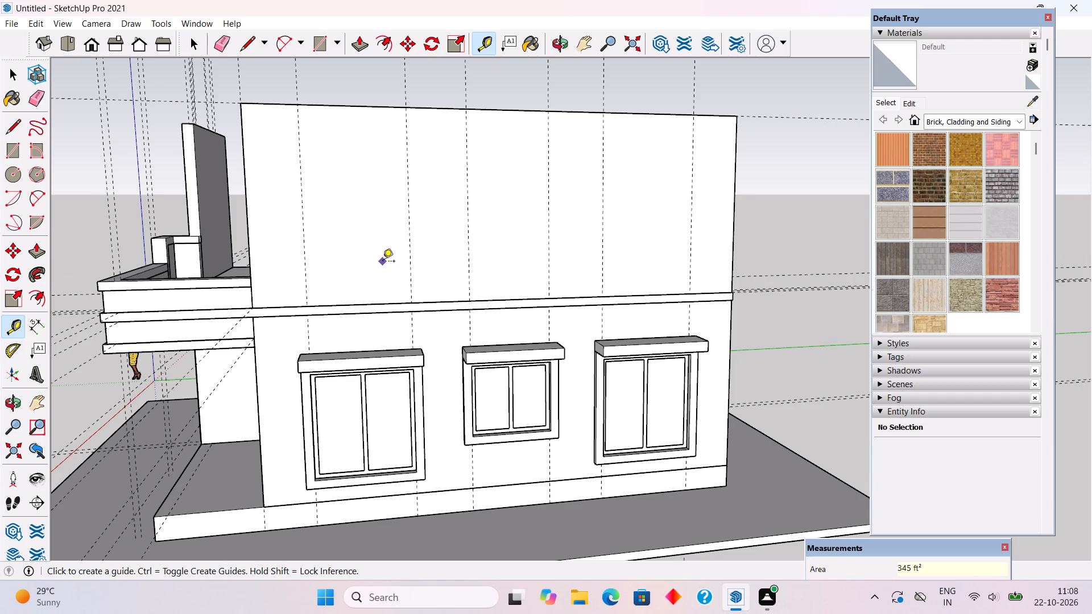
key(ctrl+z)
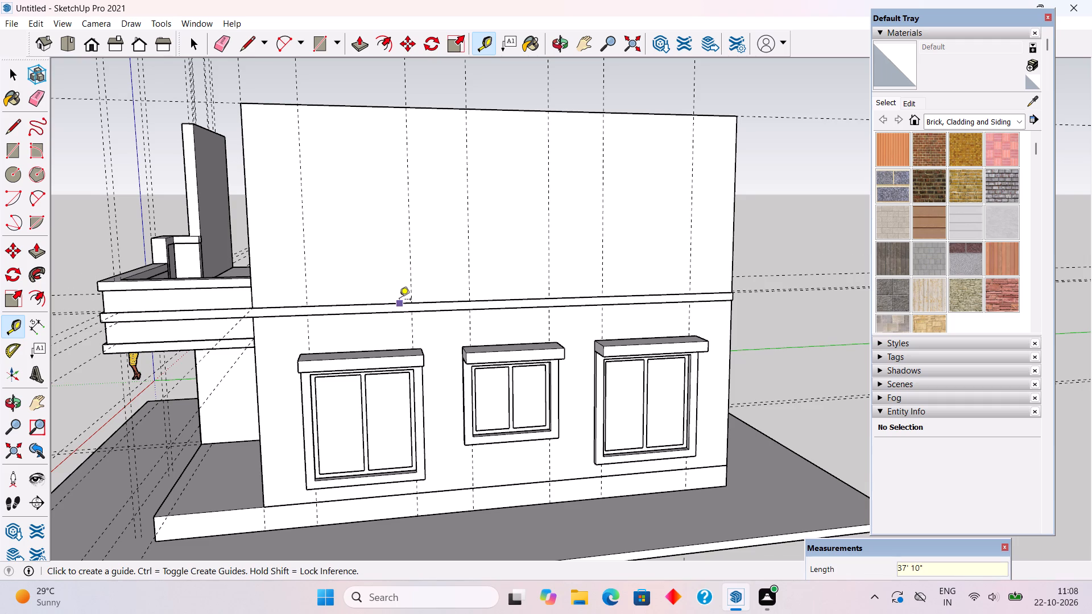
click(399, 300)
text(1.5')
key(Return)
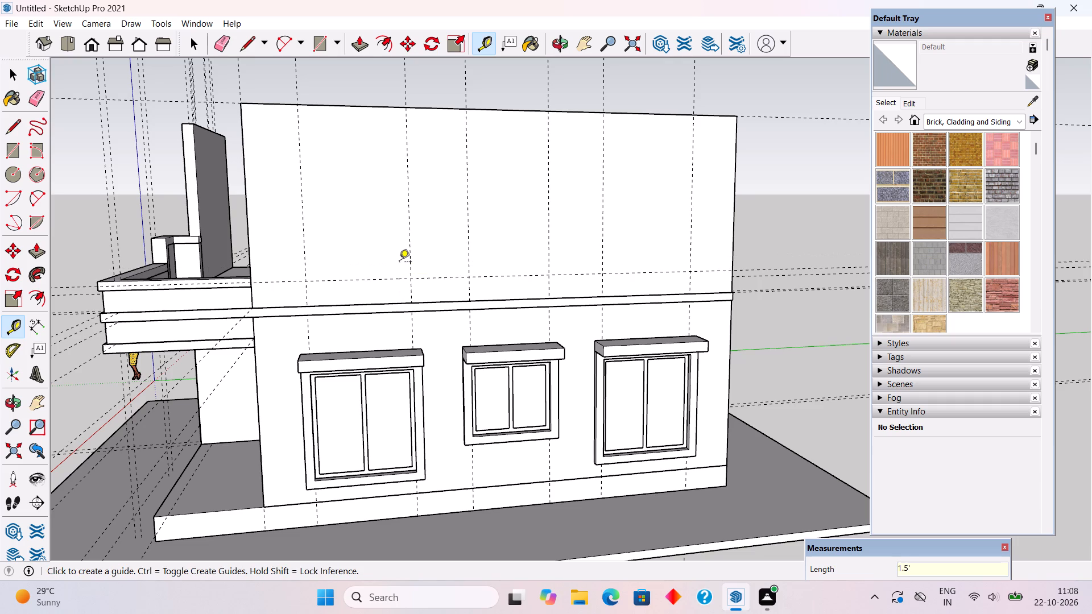
Check the offset between the new 1.5' guide and the top edge of the balcony parapet.
scroll(245, 288, up, 6)
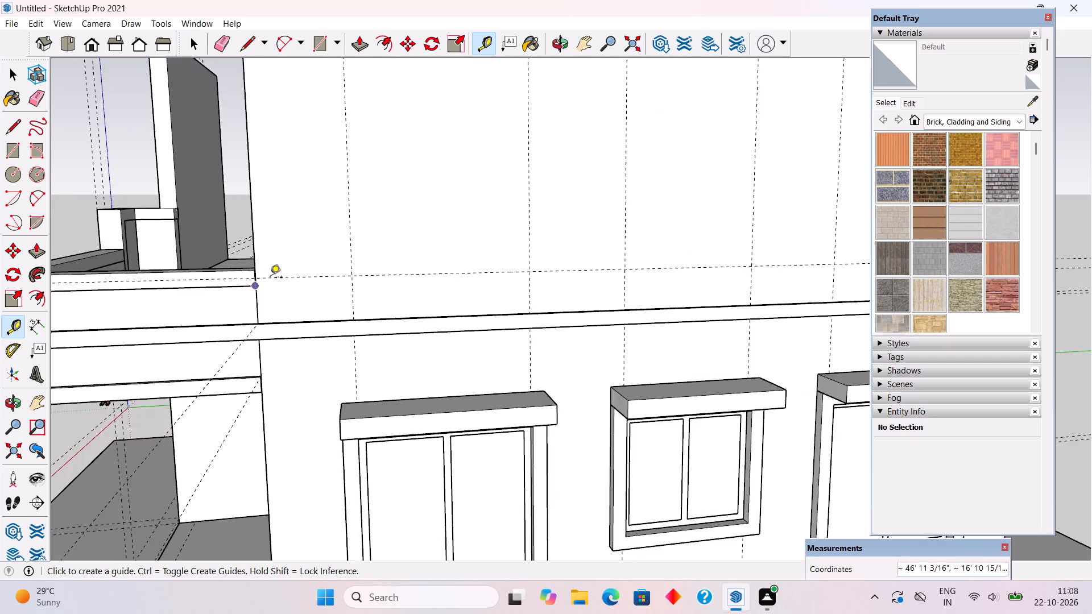
scroll(270, 278, up, 5)
middle_drag(283, 275, 180, 313)
scroll(177, 284, up, 5)
scroll(230, 313, up, 5)
click(209, 298)
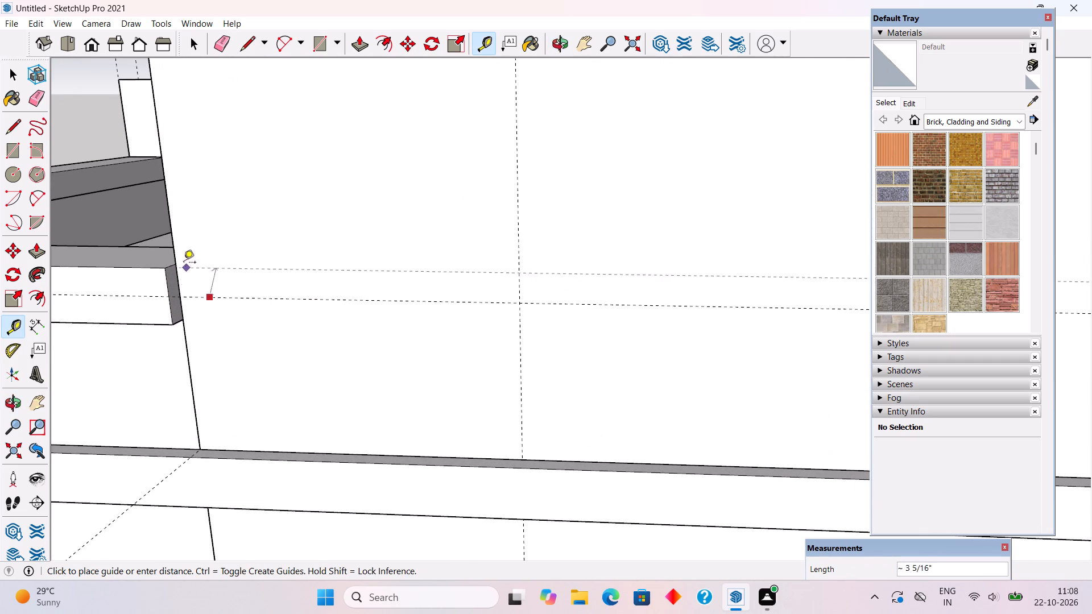
scroll(182, 276, up, 6)
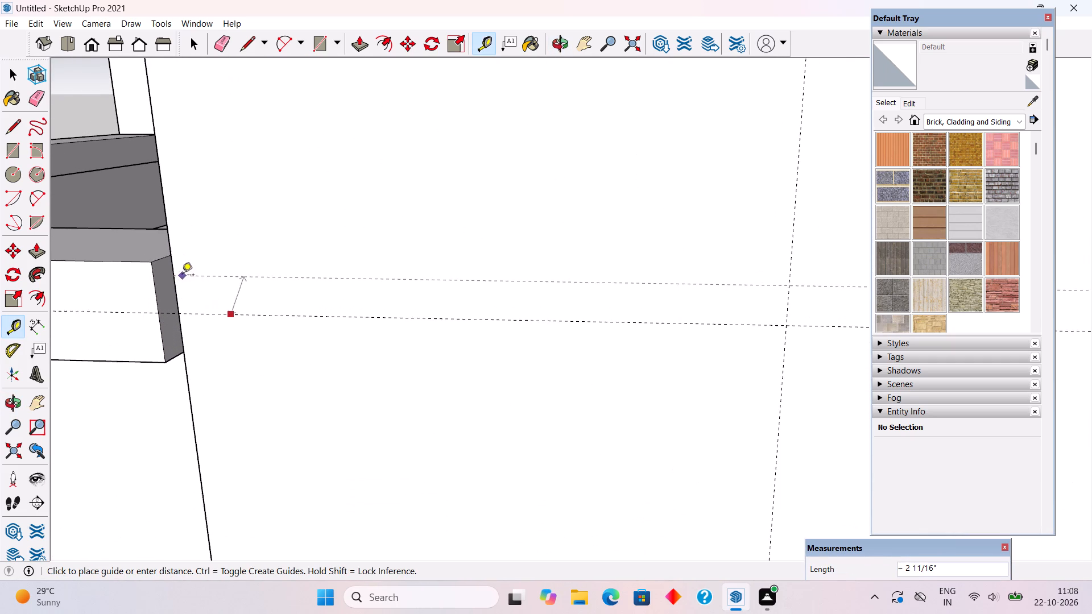
middle_drag(193, 306, 189, 320)
key(space)
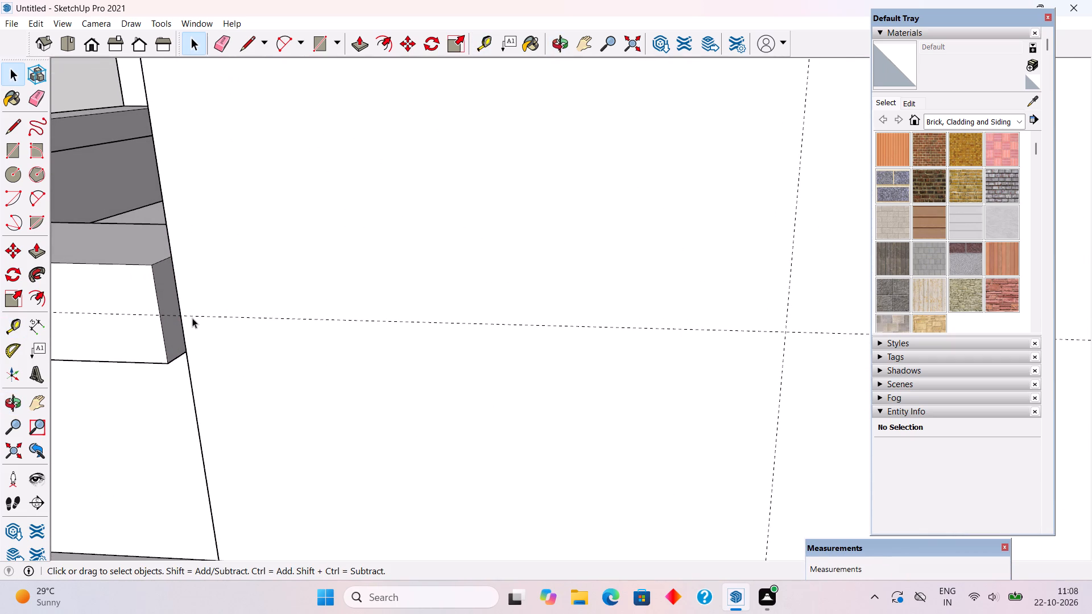
Add a horizontal guide 1'9'' above the bottom edge of the upper-floor side wall, level with the top corner of the balcony parapet.
scroll(198, 297, down, 6)
middle_drag(185, 319, 3, 342)
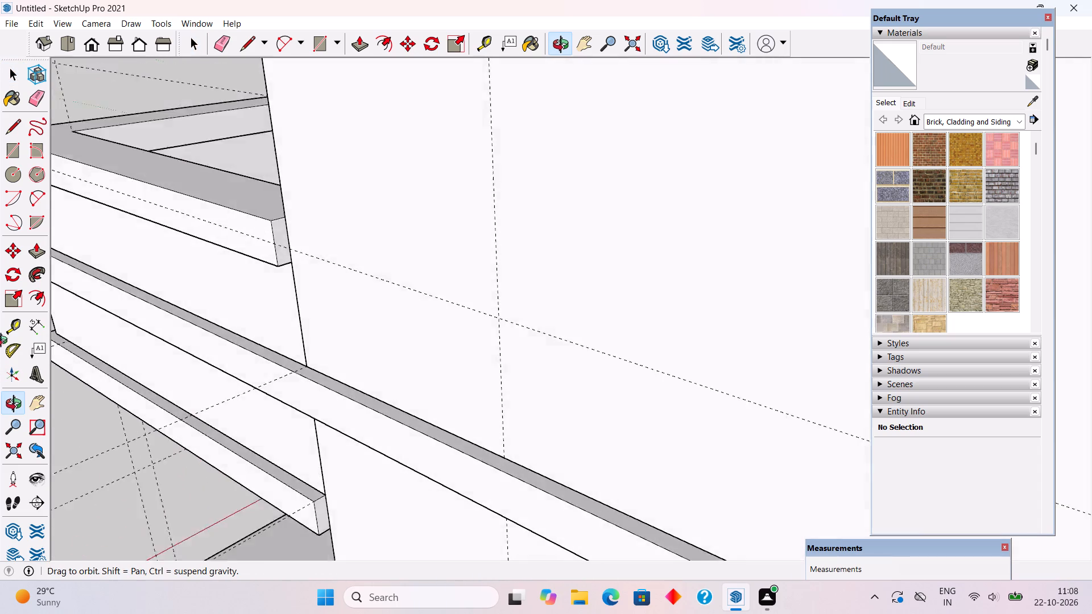
middle_drag(3, 342, 92, 340)
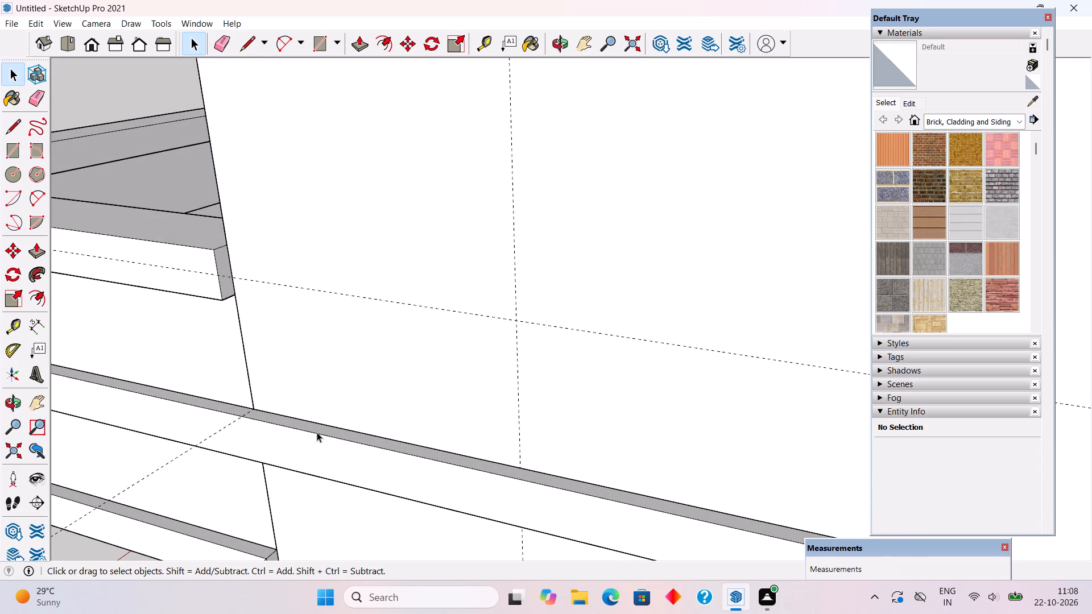
key(t)
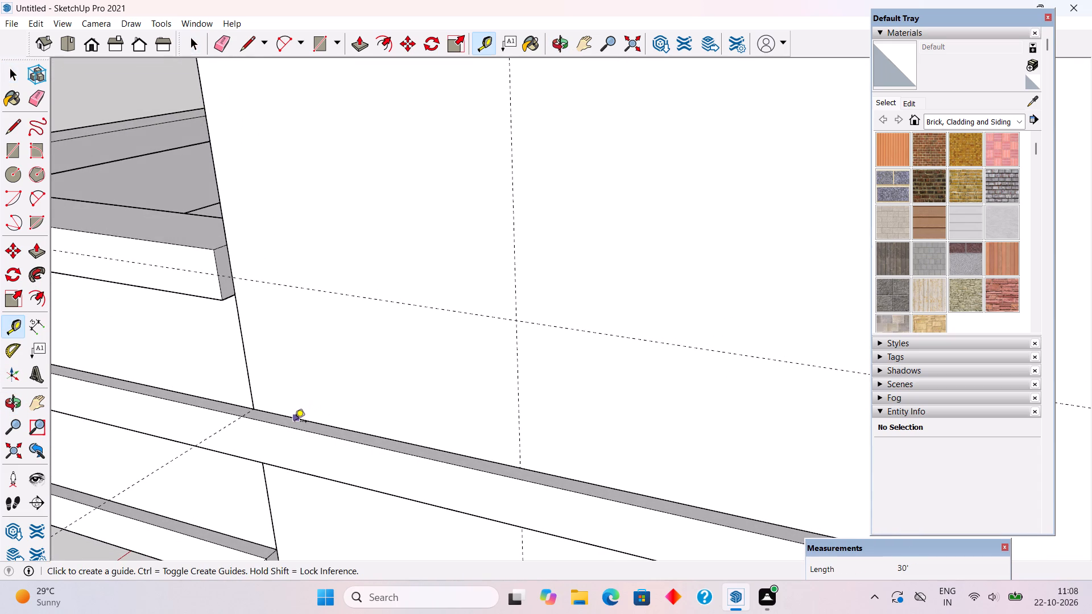
click(295, 422)
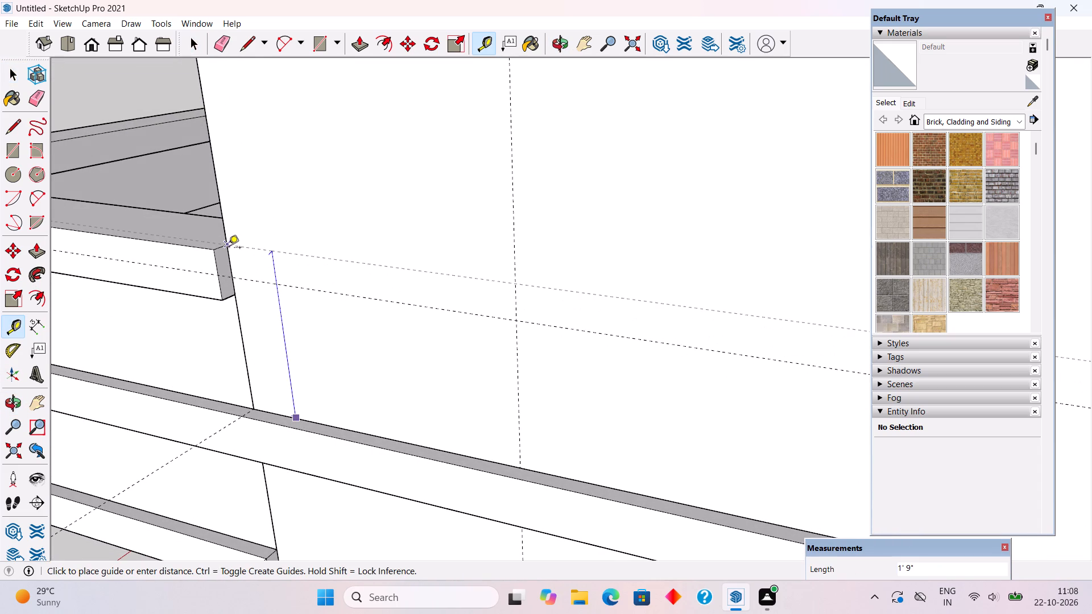
click(229, 248)
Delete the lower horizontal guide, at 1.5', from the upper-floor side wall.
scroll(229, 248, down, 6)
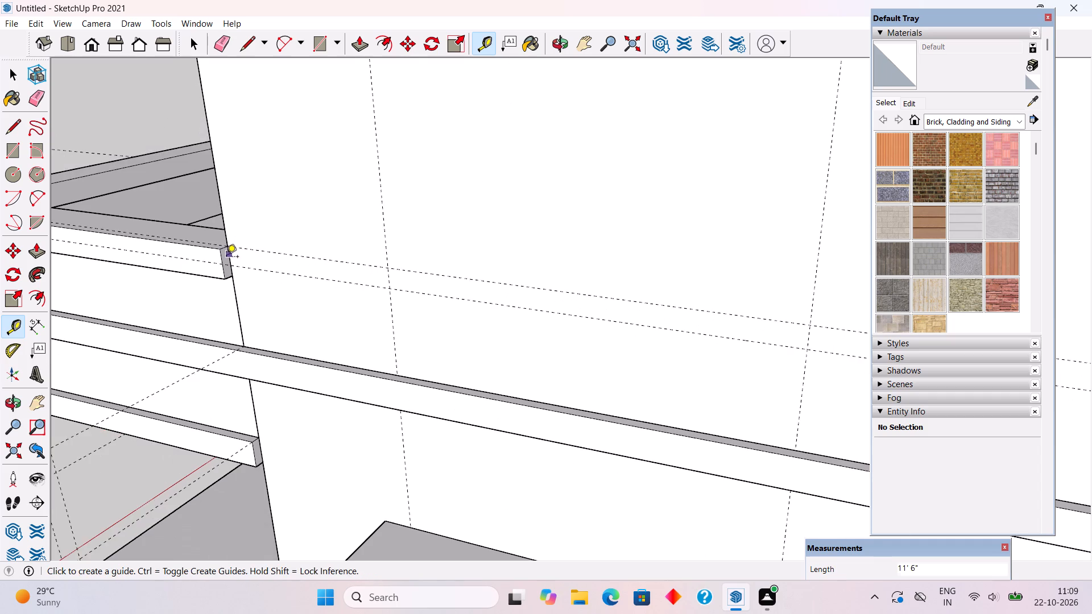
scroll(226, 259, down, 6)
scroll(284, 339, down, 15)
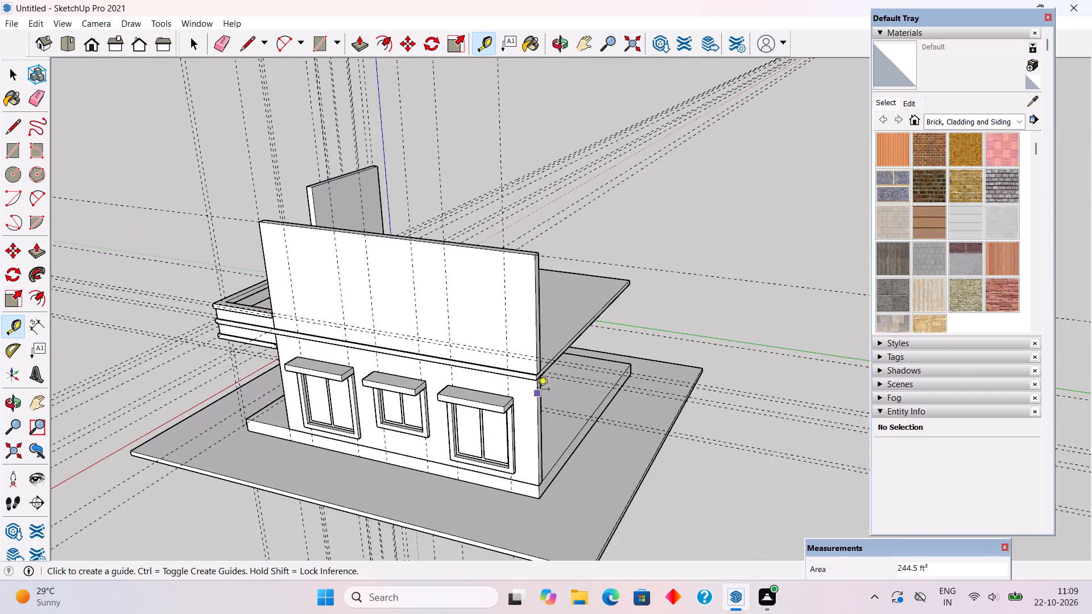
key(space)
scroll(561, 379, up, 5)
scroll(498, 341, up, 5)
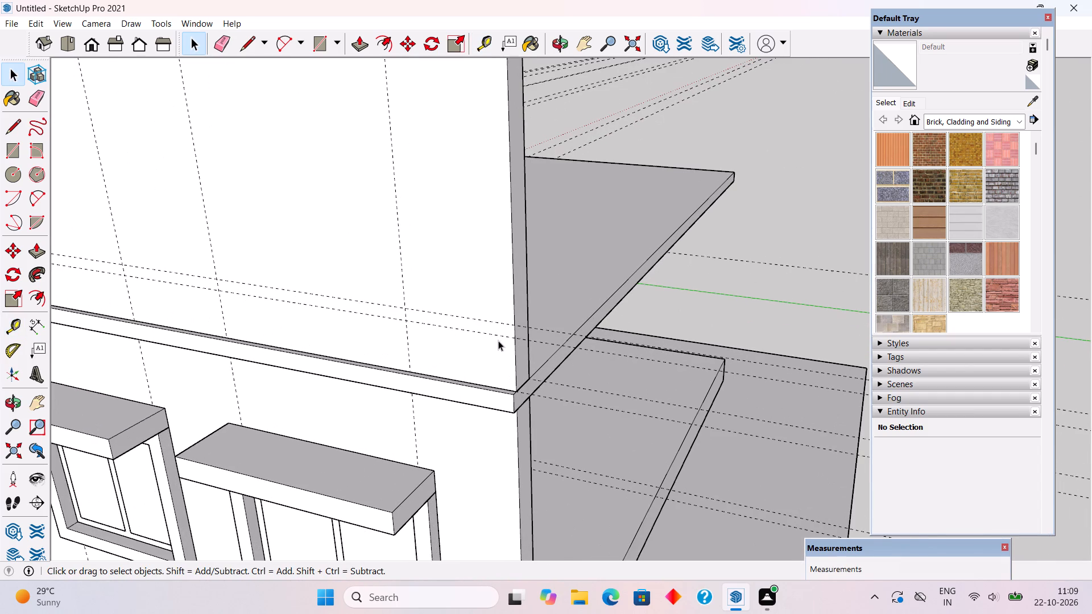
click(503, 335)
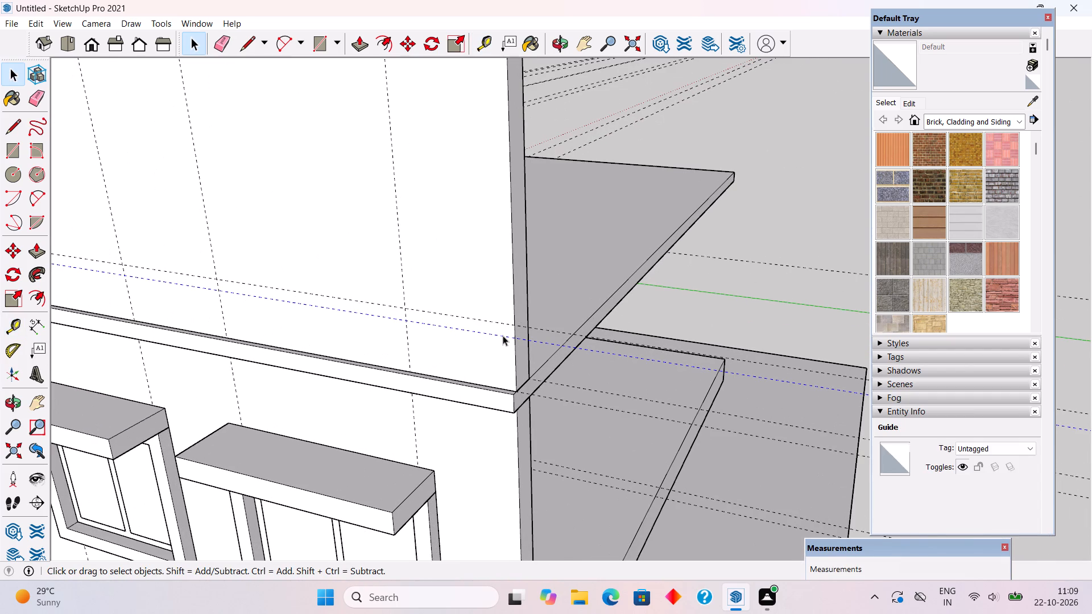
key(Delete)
Measure the height from the underside of the floor band to the top of the small middle ground-floor window.
scroll(503, 335, down, 3)
scroll(503, 335, up, 1)
scroll(503, 335, down, 1)
middle_drag(498, 343, 646, 300)
scroll(646, 300, down, 12)
middle_drag(607, 276, 578, 178)
scroll(359, 179, up, 3)
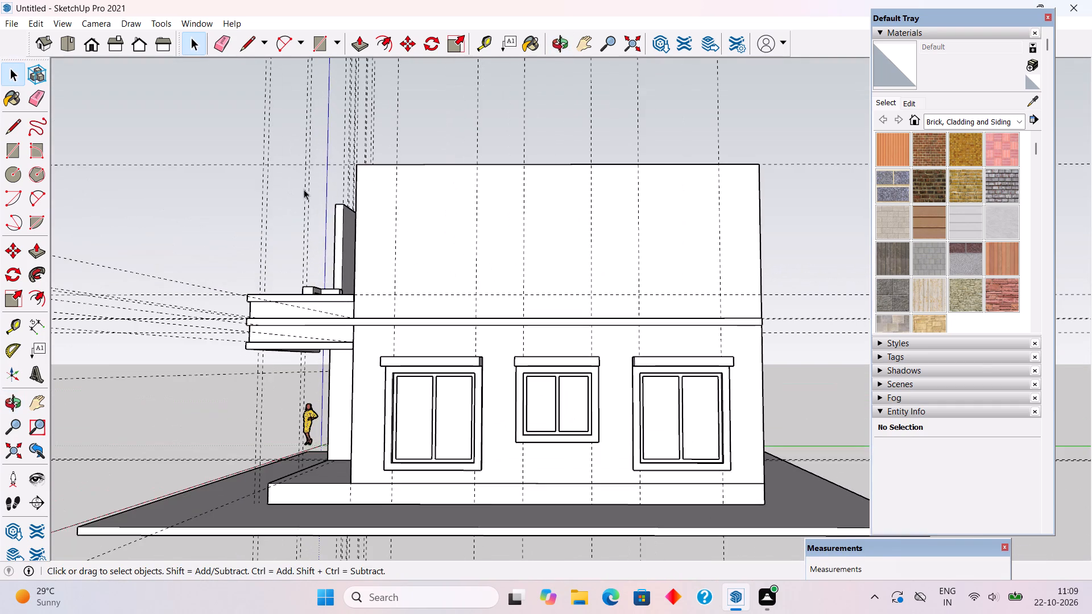
middle_drag(258, 225, 353, 264)
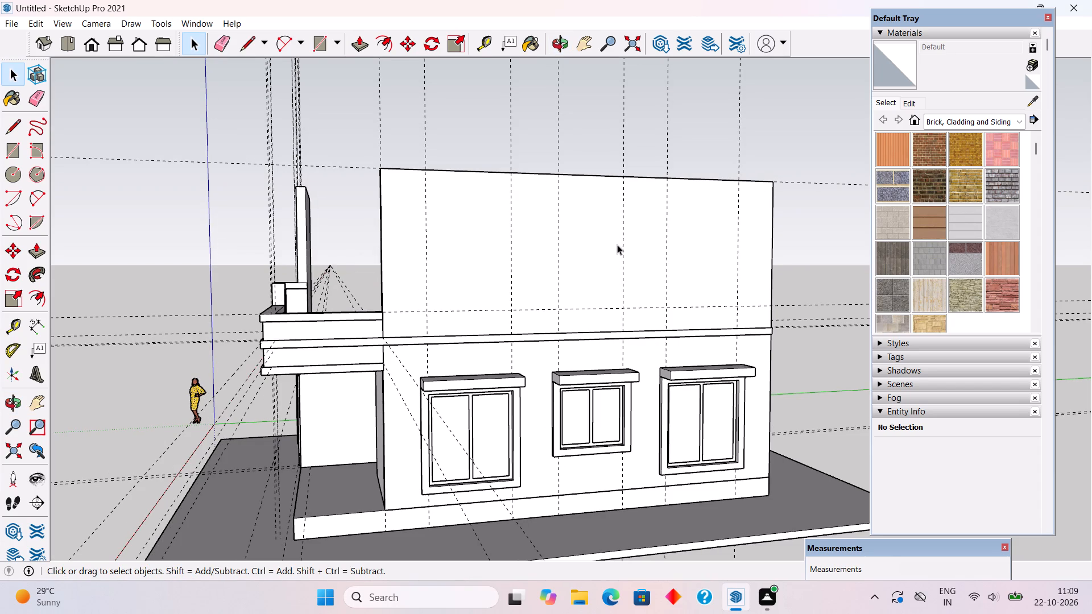
scroll(527, 252, down, 1)
scroll(770, 180, up, 4)
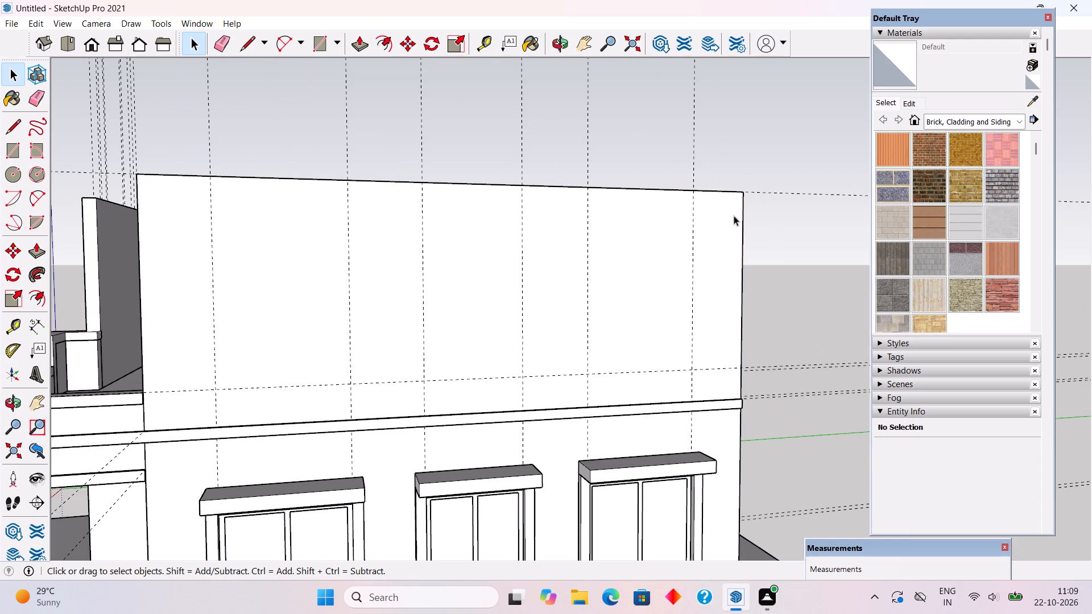
scroll(442, 470, up, 6)
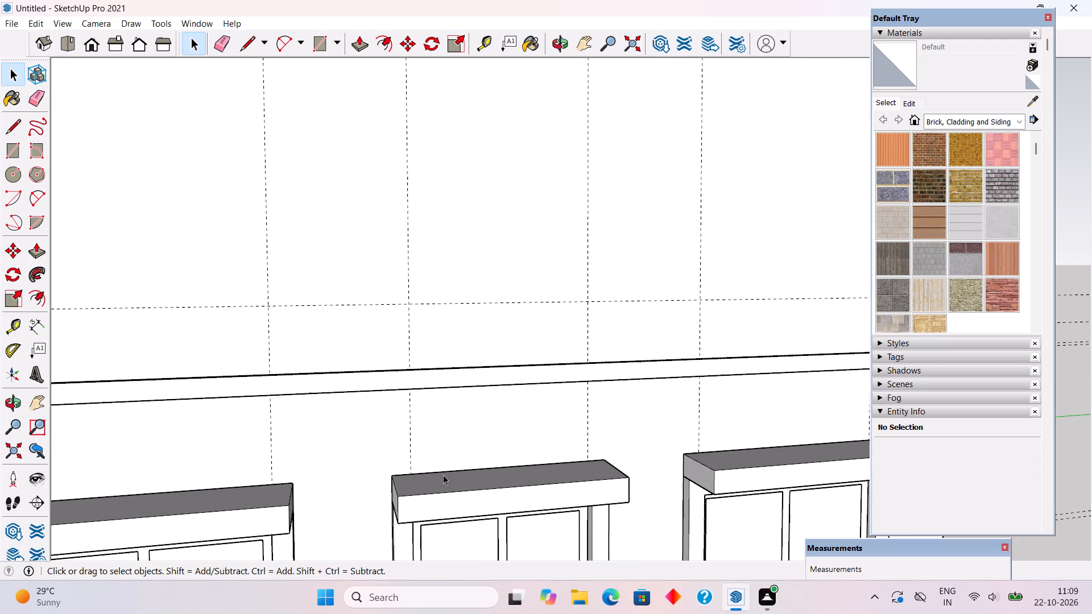
middle_drag(402, 491, 433, 396)
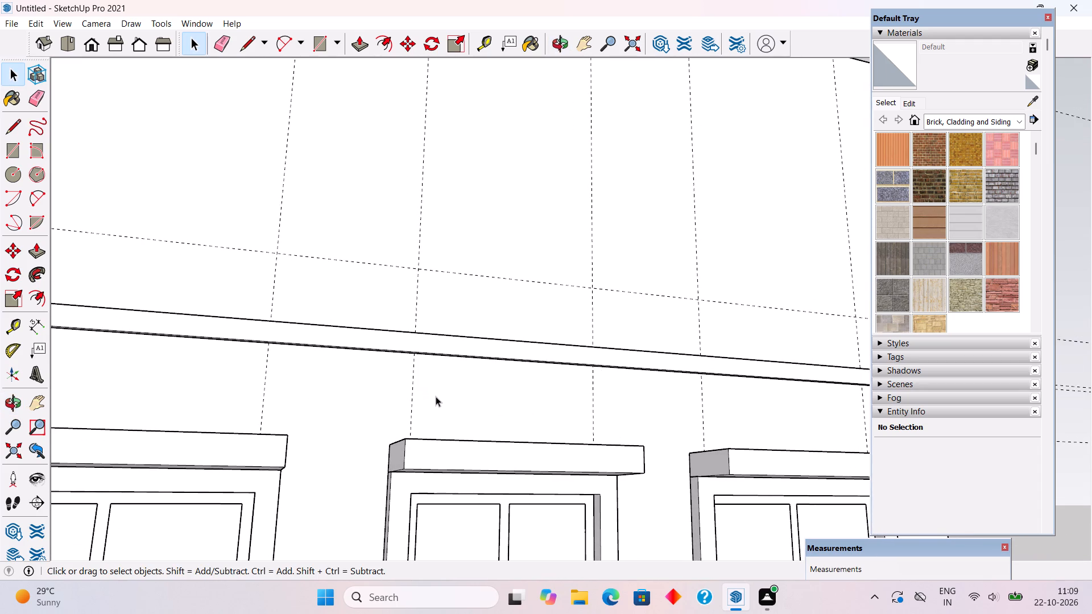
middle_drag(439, 391, 446, 373)
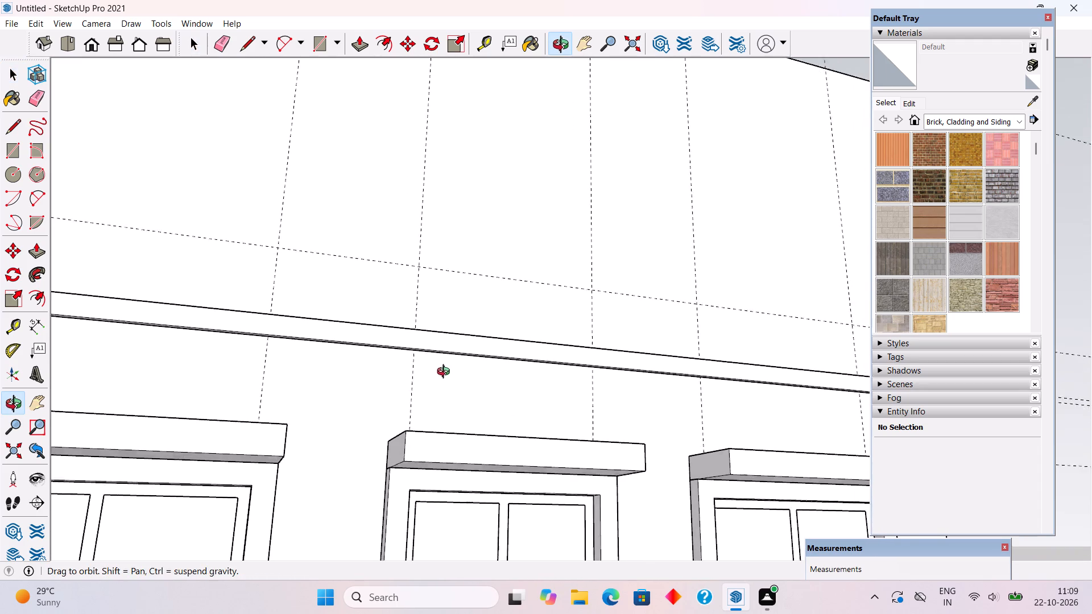
middle_drag(446, 373, 451, 362)
scroll(382, 450, up, 4)
middle_drag(407, 463, 484, 480)
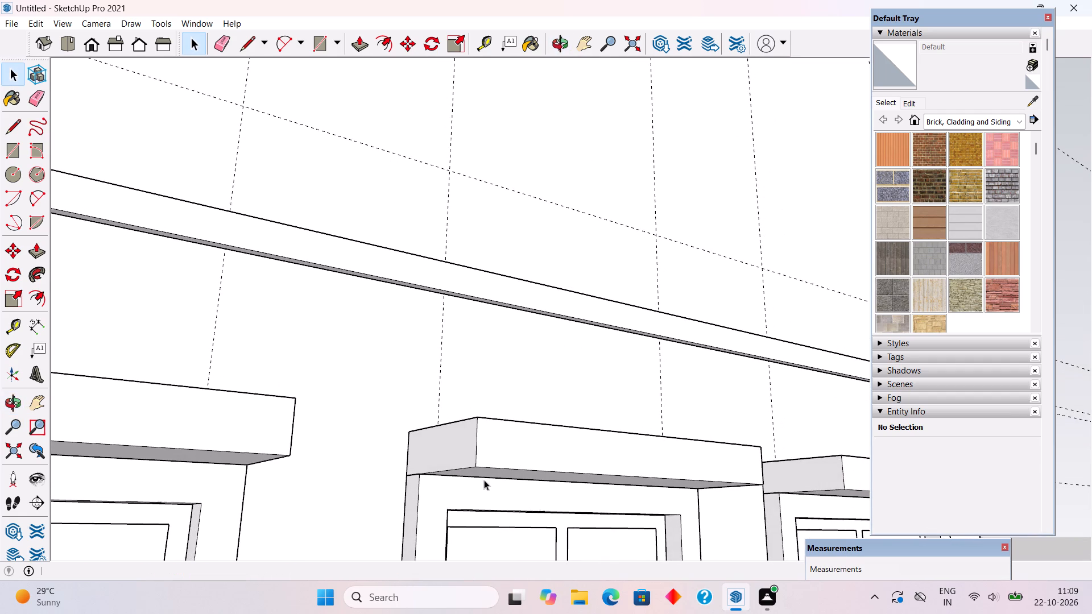
key(t)
scroll(369, 381, up, 3)
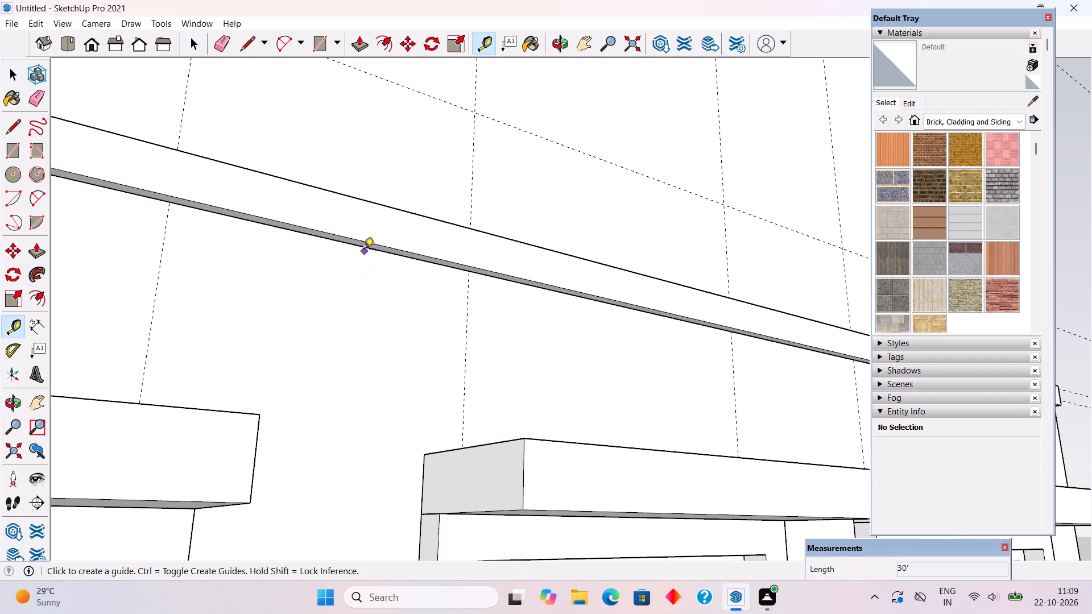
click(364, 251)
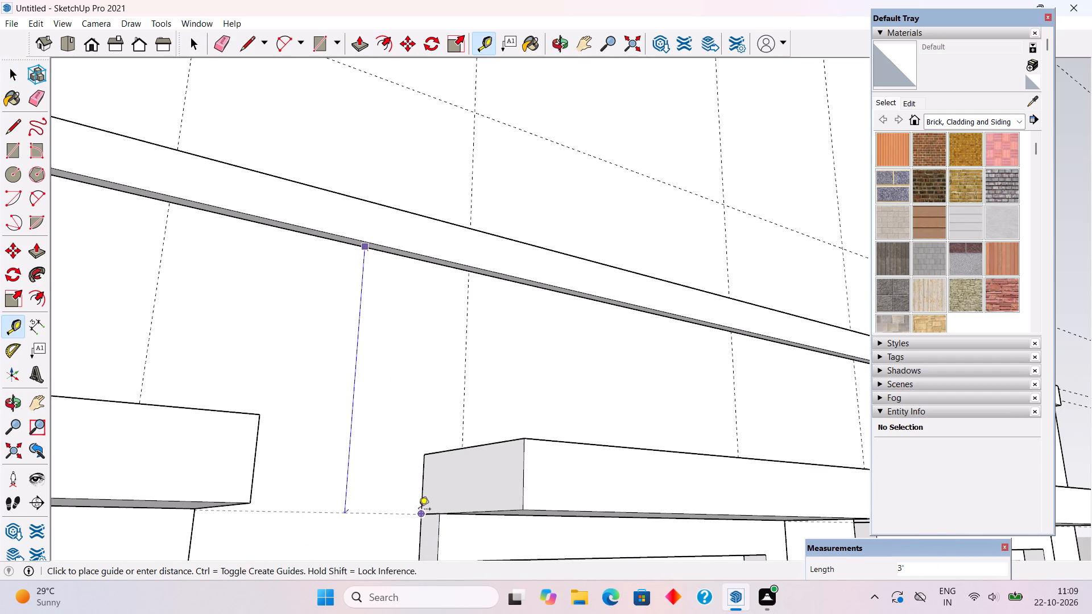
key(space)
Add a horizontal guide 3' below the top edge of the upper-floor side wall.
scroll(419, 510, down, 14)
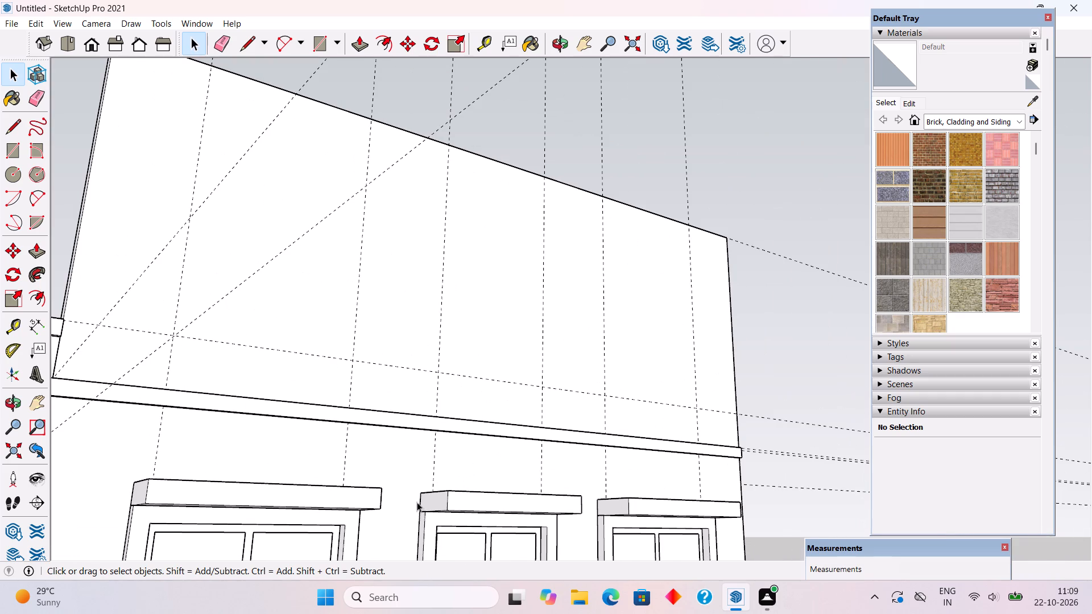
middle_drag(400, 381, 357, 445)
scroll(360, 442, down, 4)
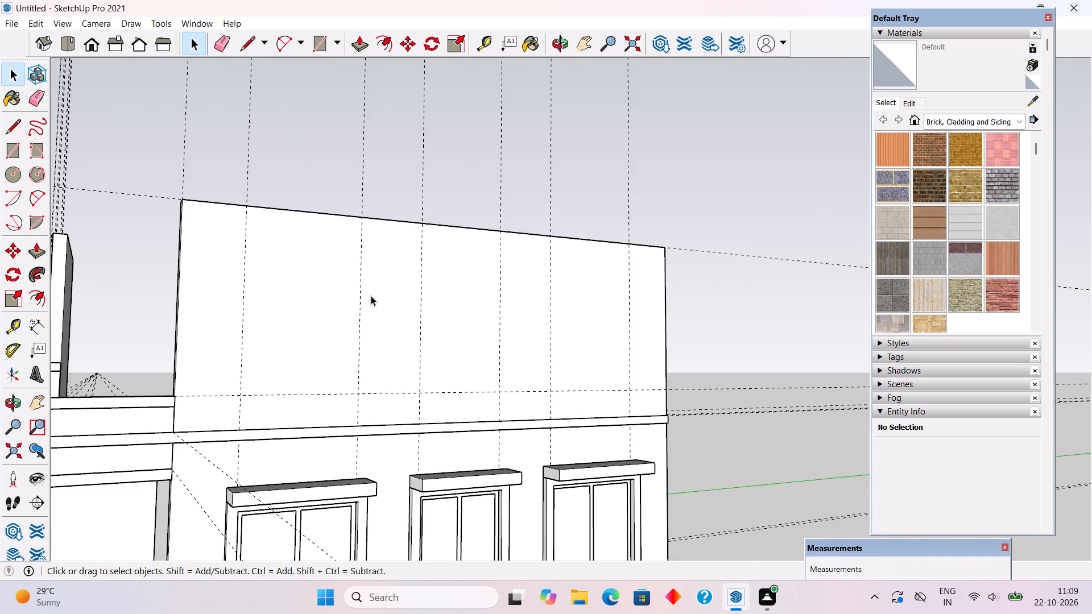
scroll(411, 210, up, 3)
key(t)
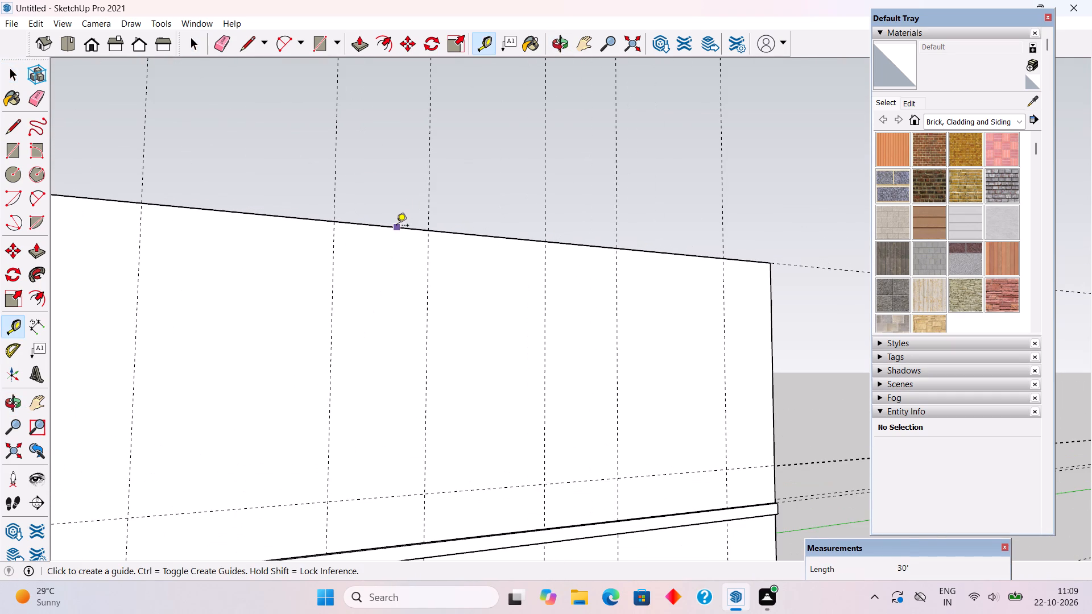
click(396, 226)
text(3')
key(Return)
key(space)
Inside the upper-floor wall group, draw a 6'9'' high by 6' wide rectangle between the guides above the window nearest the back corner.
scroll(396, 281, down, 10)
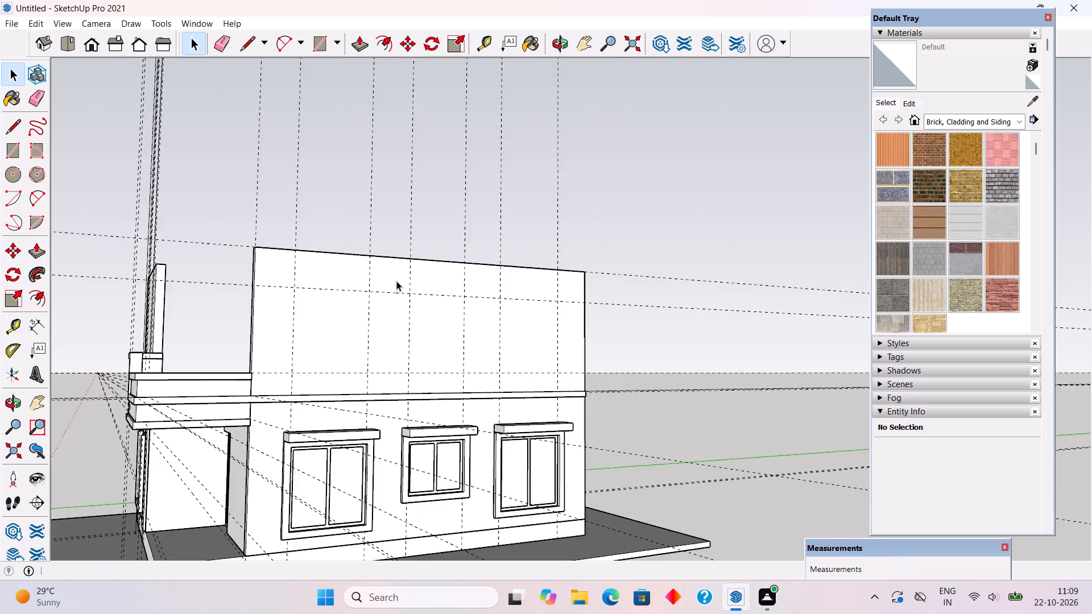
scroll(396, 281, down, 4)
middle_drag(426, 326, 284, 416)
scroll(464, 317, up, 5)
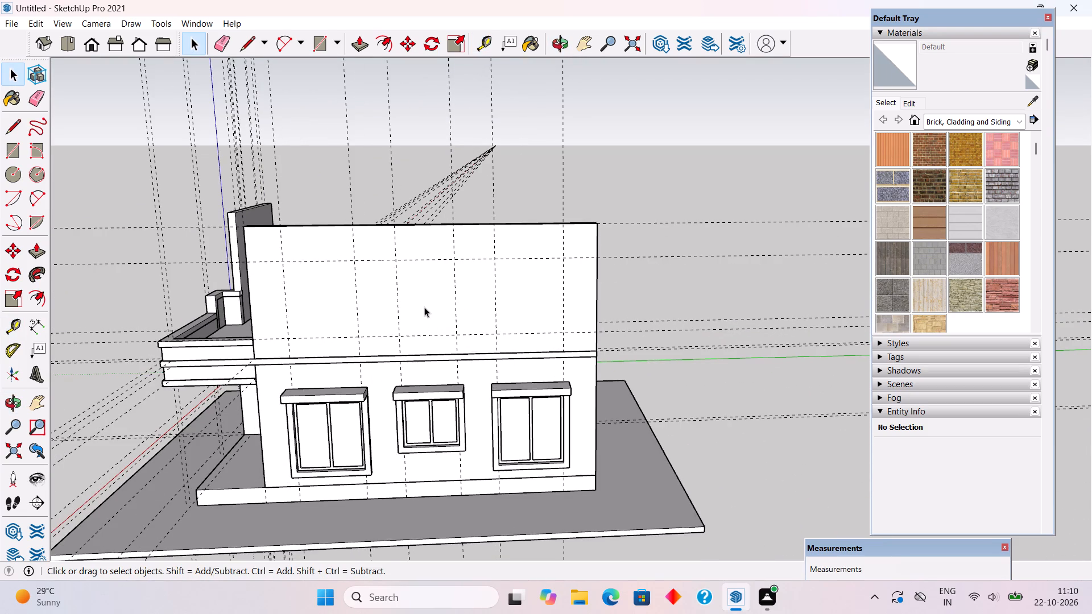
triple_click(424, 307)
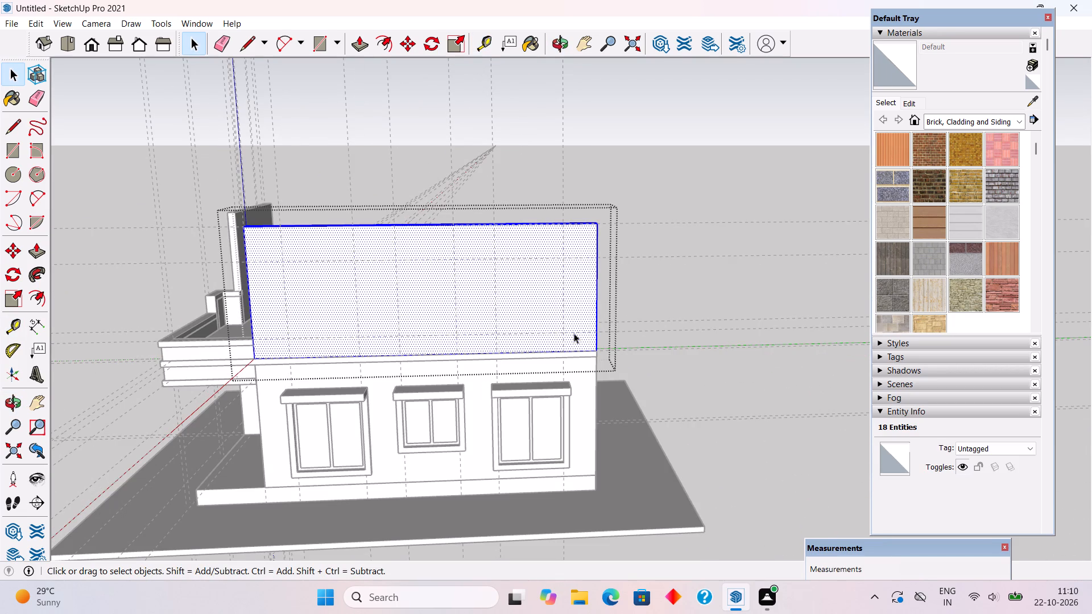
key(r)
click(495, 259)
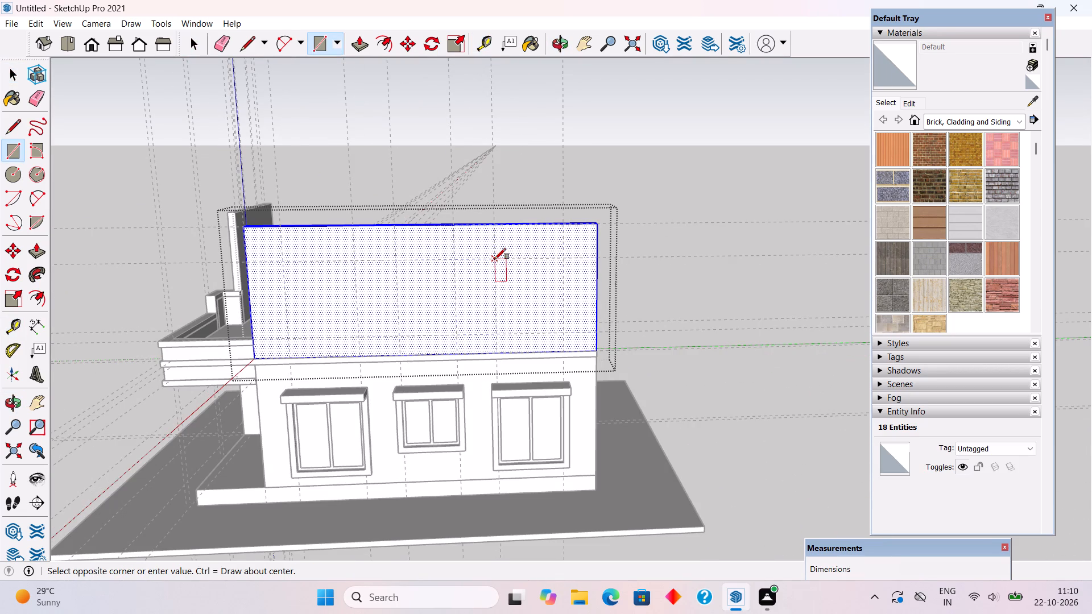
click(564, 332)
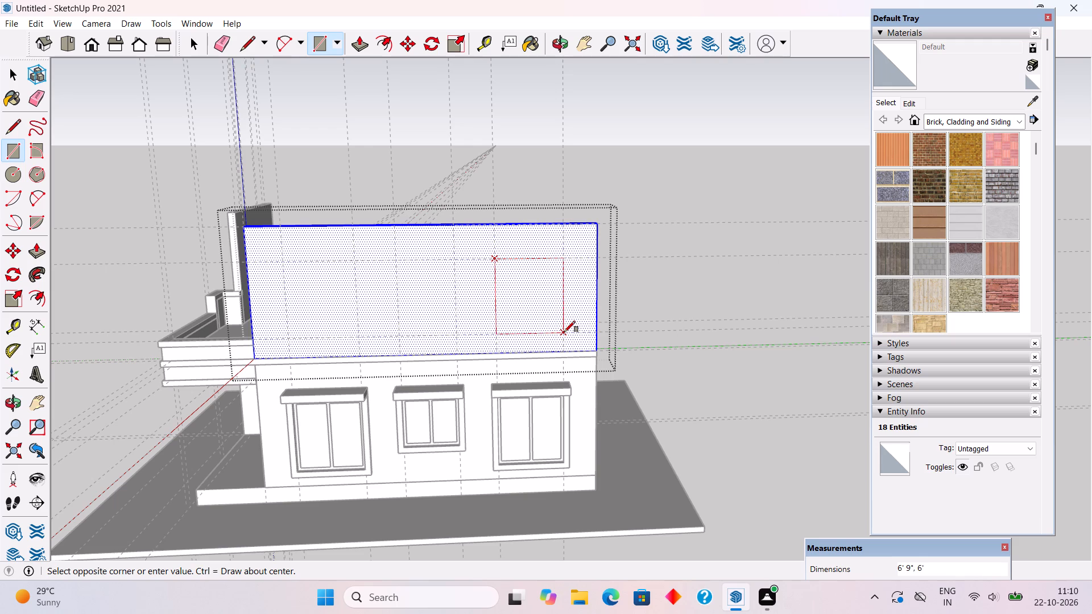
Draw a window rectangle on the upper-floor side wall between the guides above the ground-floor window nearest the front.
click(394, 260)
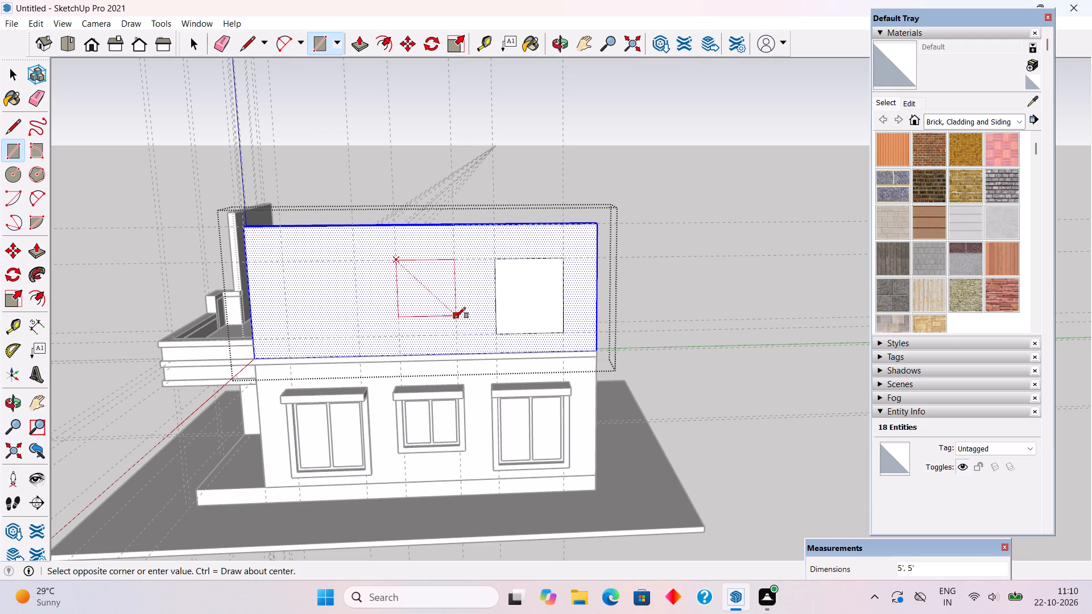
key(space)
scroll(445, 472, up, 1)
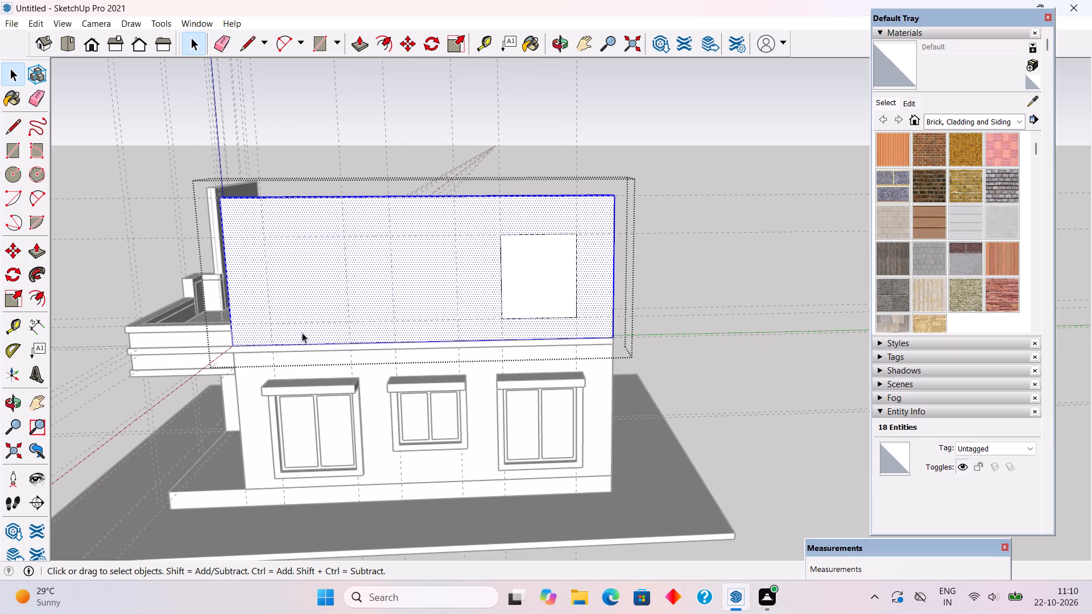
key(r)
click(262, 235)
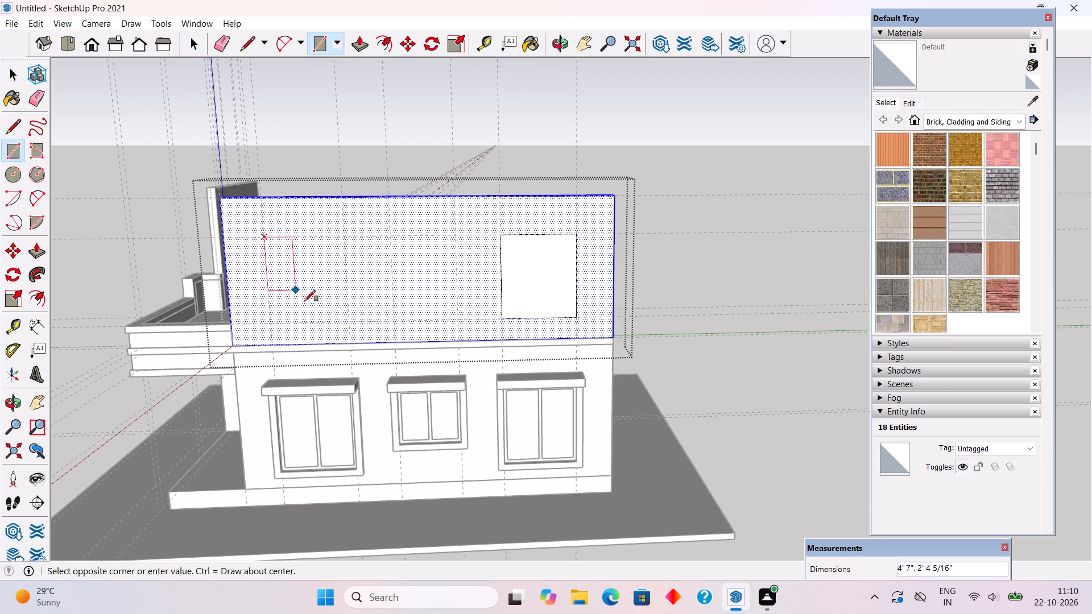
click(350, 323)
key(space)
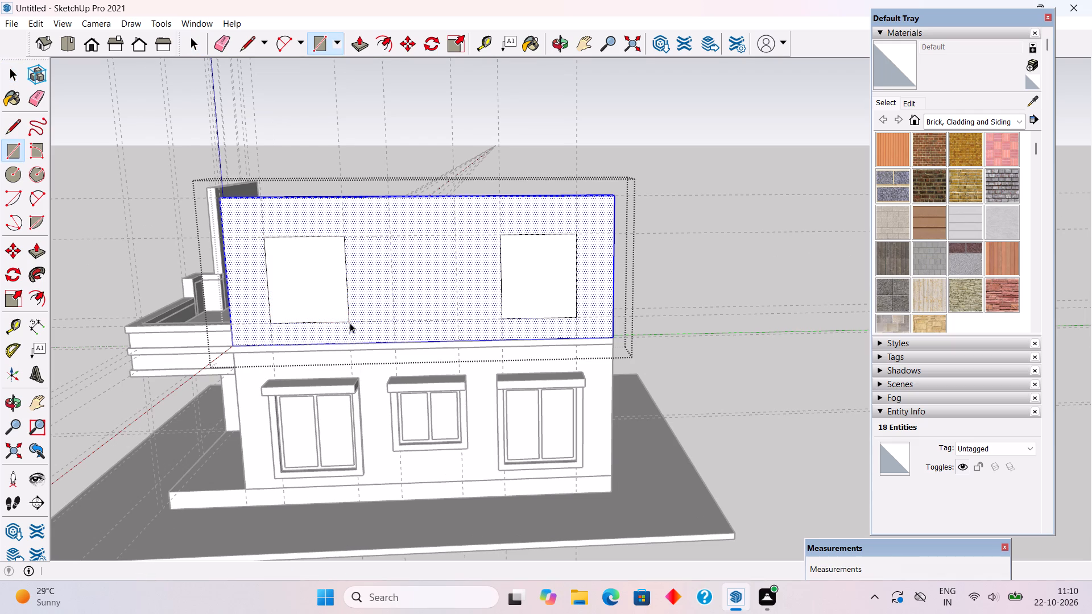
Push both window rectangles through the upper-floor side wall to cut two openings, and leave the wall group.
key(p)
drag(527, 283, 528, 258)
double_click(295, 299)
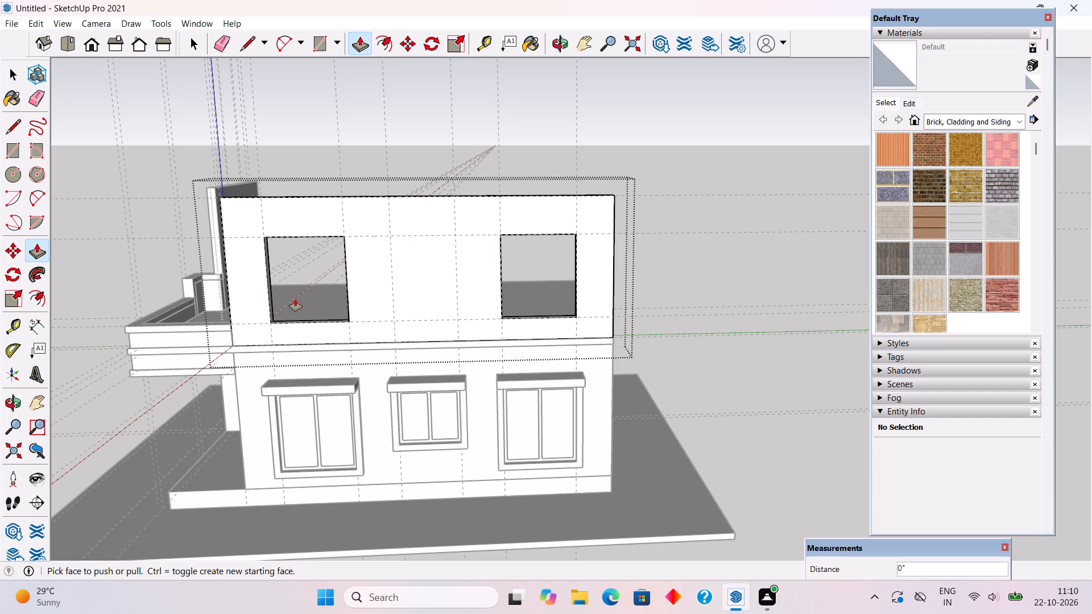
key(space)
click(685, 267)
Measure the height from the top edge of the plinth to the bottom of the small middle ground-floor window.
middle_drag(557, 395, 554, 326)
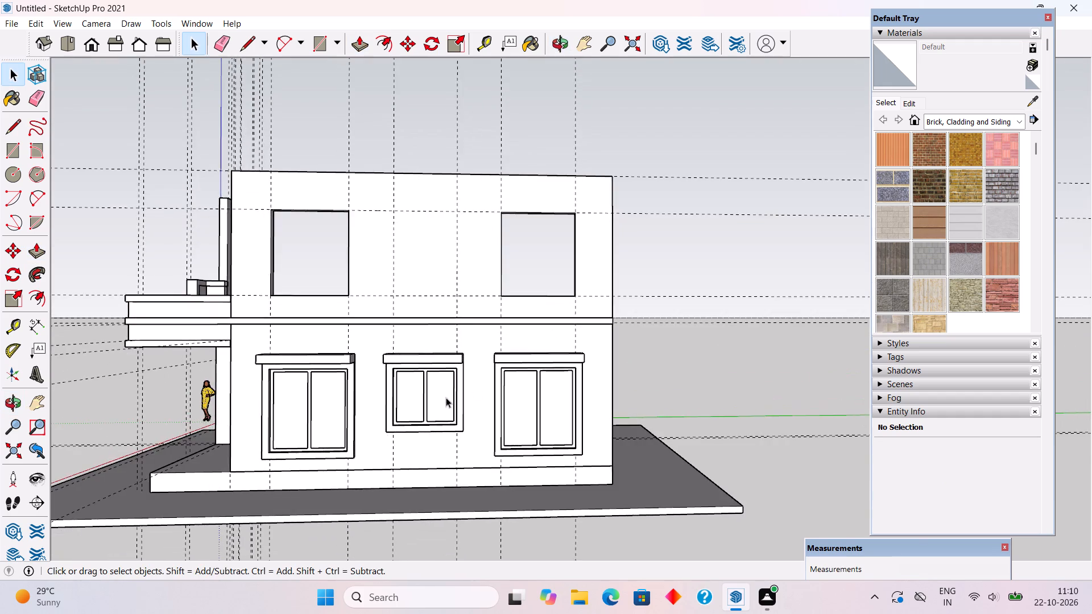
scroll(446, 397, up, 7)
middle_drag(413, 432, 419, 377)
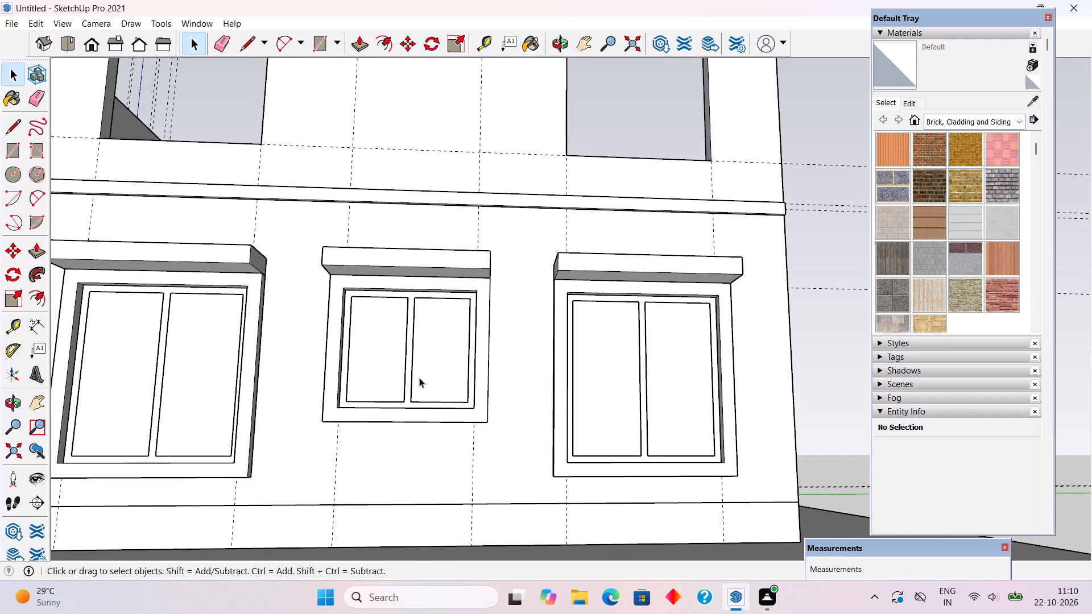
key(t)
click(424, 502)
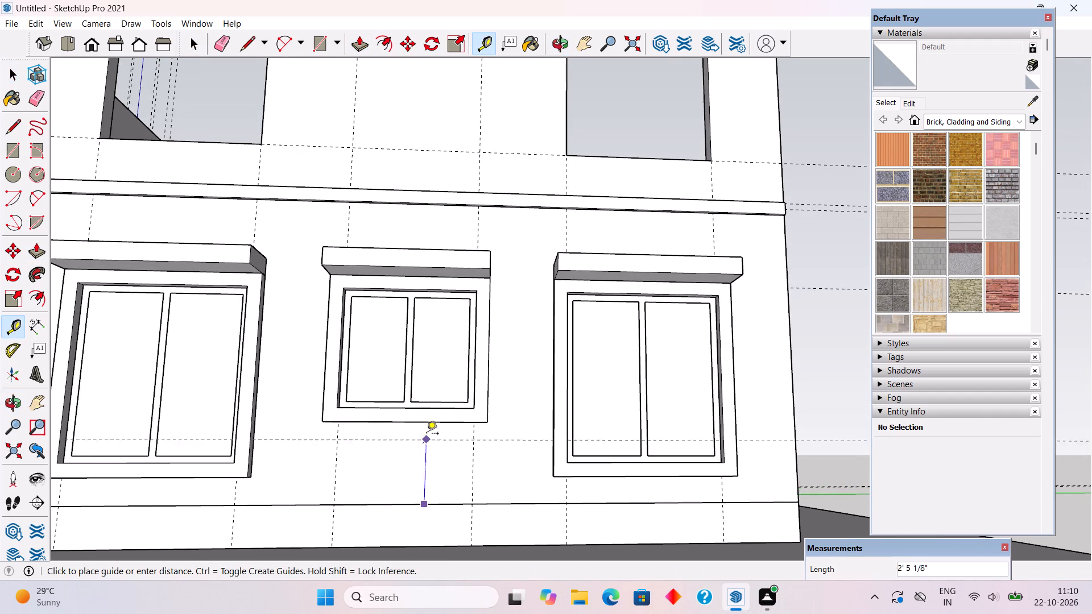
scroll(424, 407, up, 4)
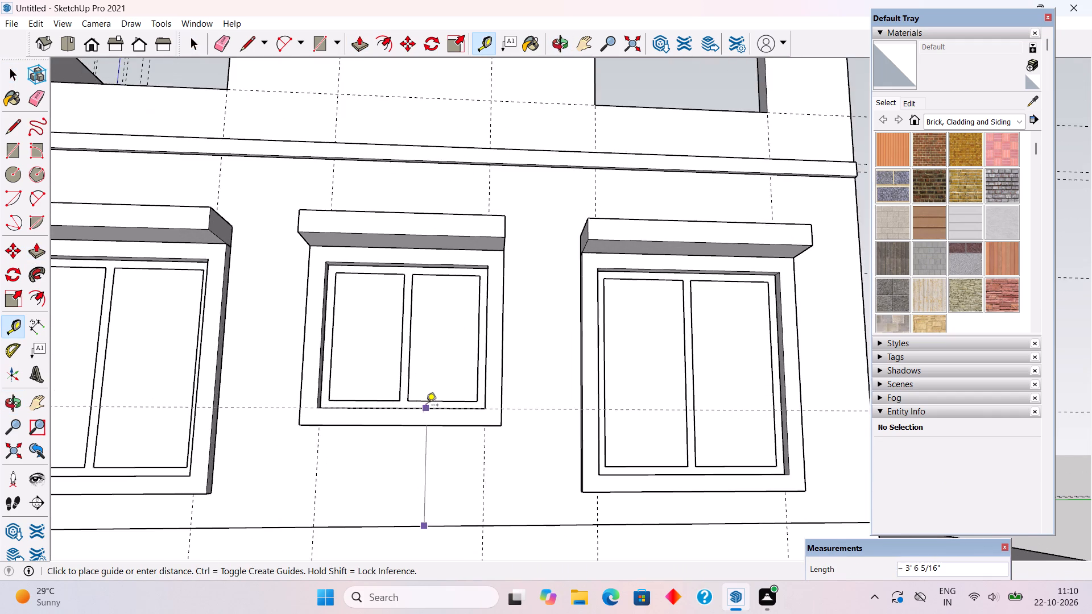
scroll(426, 406, up, 6)
middle_drag(429, 418, 444, 541)
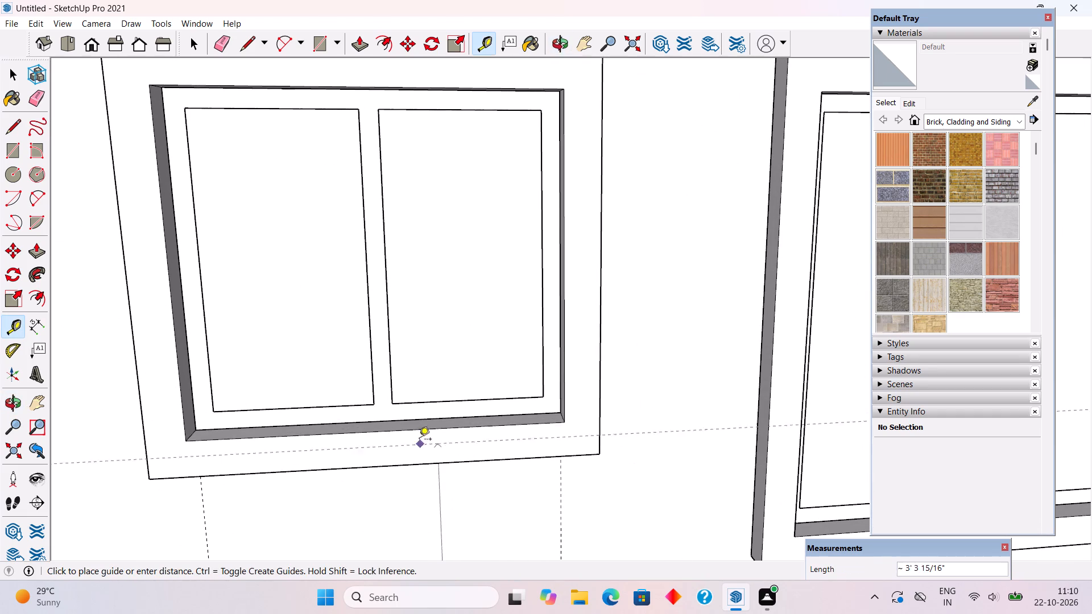
key(space)
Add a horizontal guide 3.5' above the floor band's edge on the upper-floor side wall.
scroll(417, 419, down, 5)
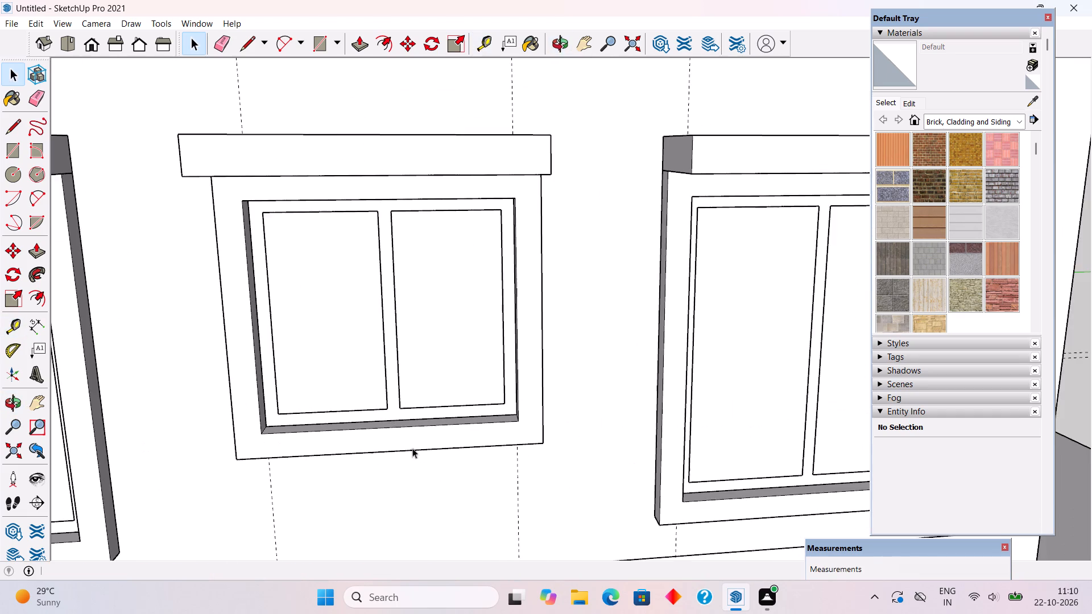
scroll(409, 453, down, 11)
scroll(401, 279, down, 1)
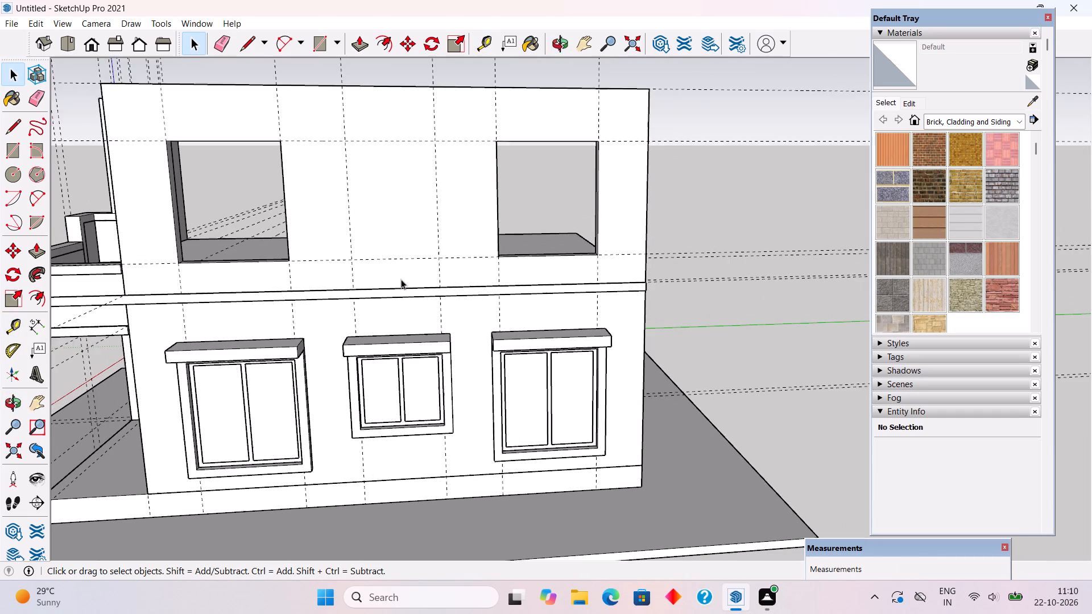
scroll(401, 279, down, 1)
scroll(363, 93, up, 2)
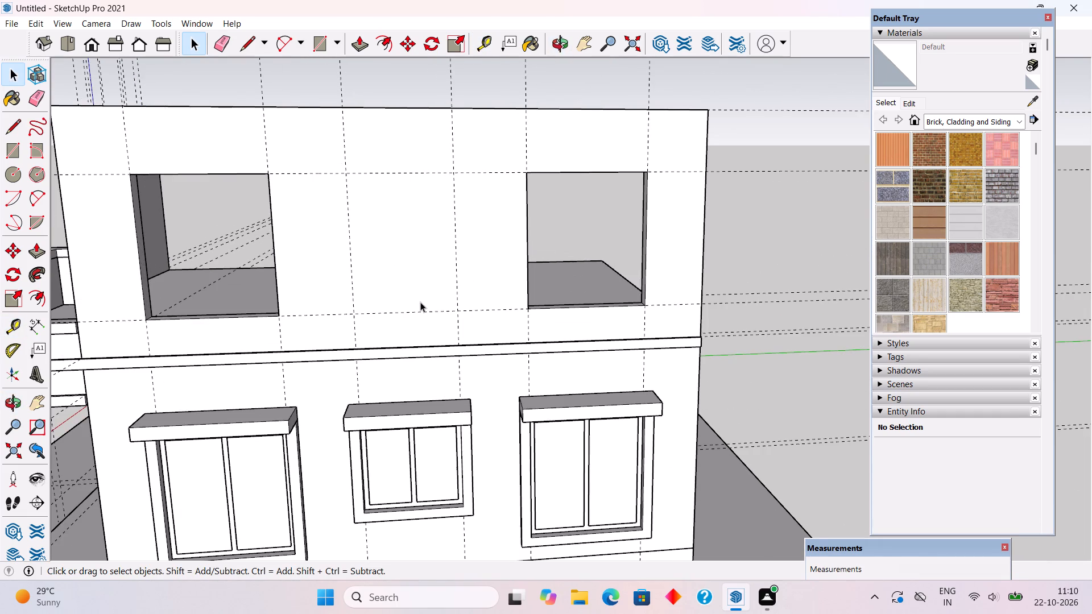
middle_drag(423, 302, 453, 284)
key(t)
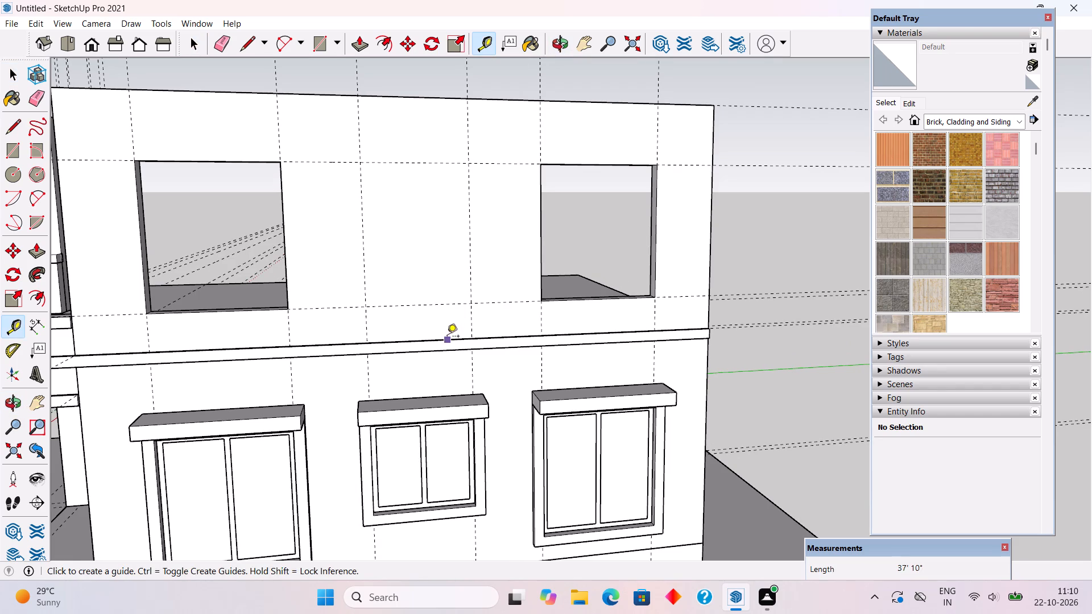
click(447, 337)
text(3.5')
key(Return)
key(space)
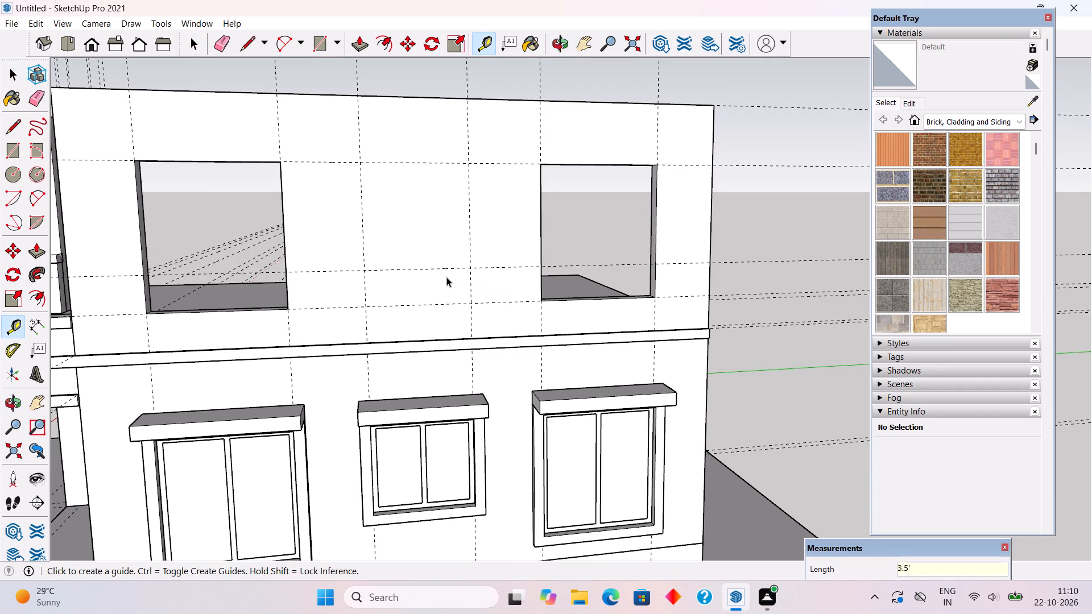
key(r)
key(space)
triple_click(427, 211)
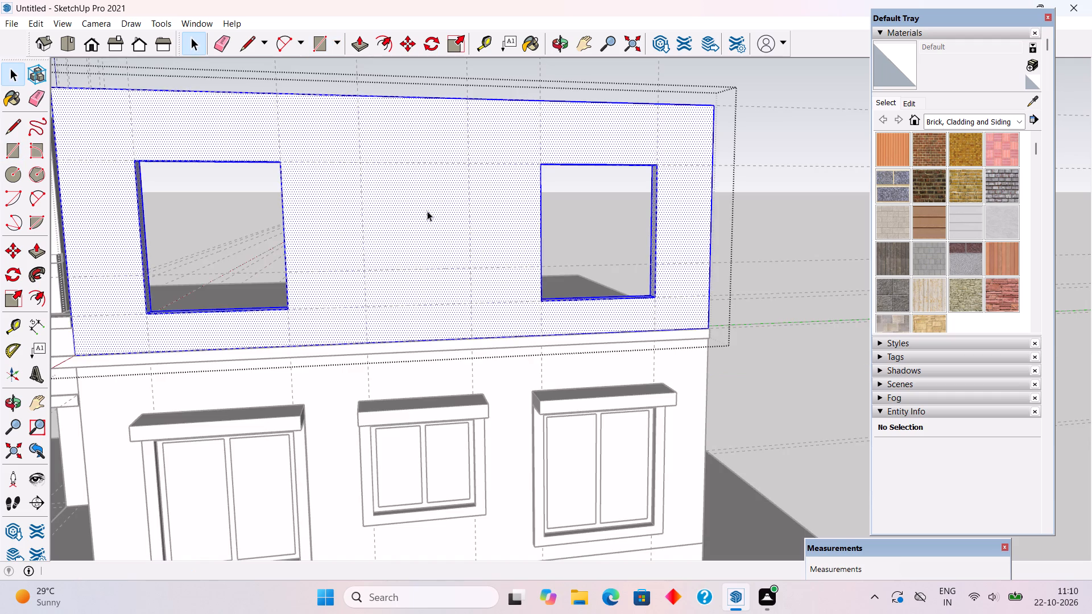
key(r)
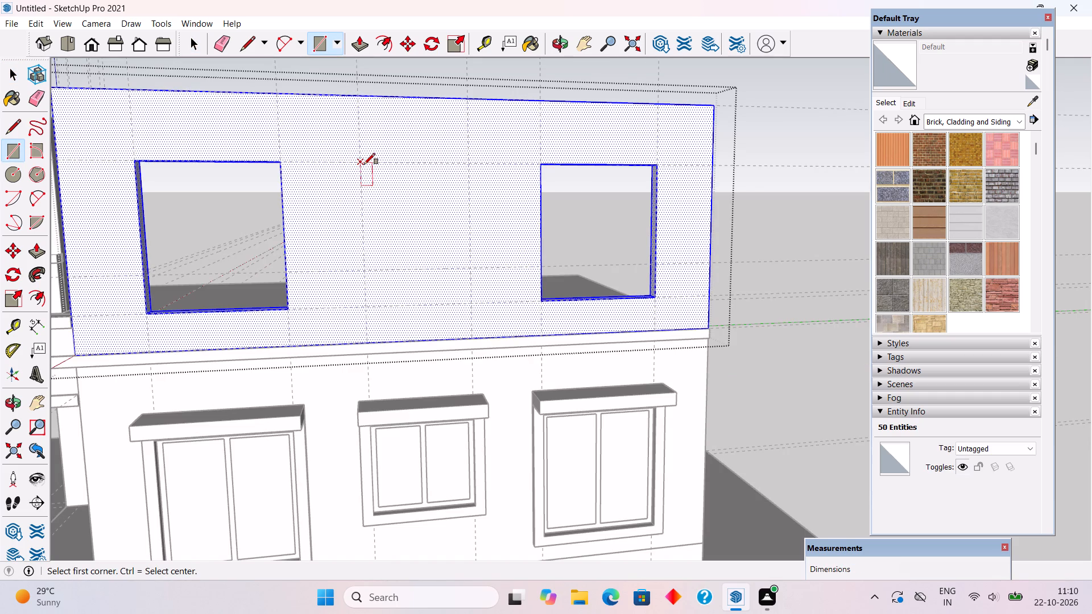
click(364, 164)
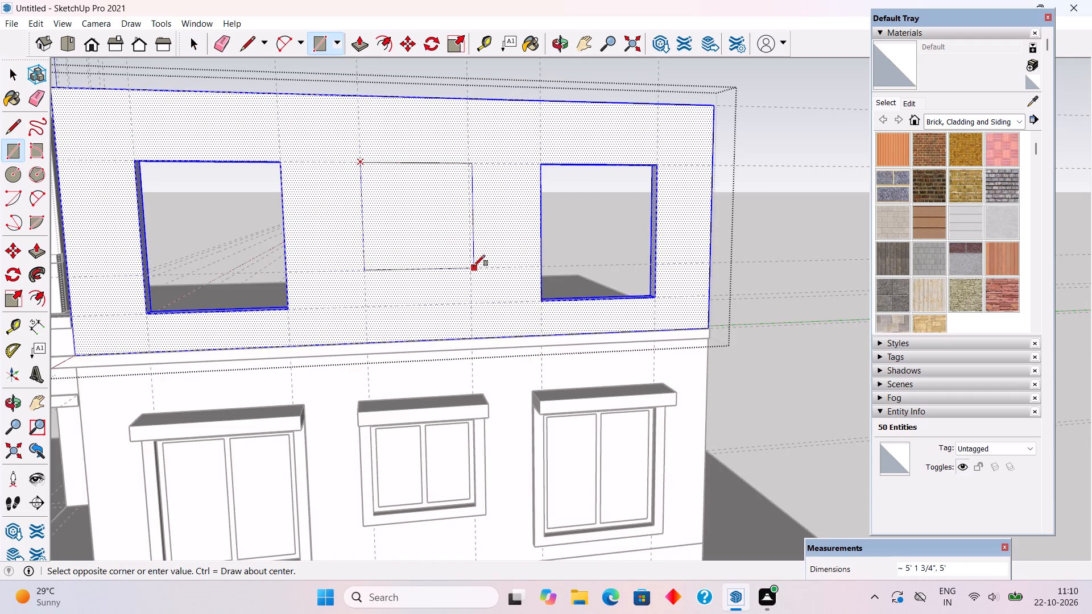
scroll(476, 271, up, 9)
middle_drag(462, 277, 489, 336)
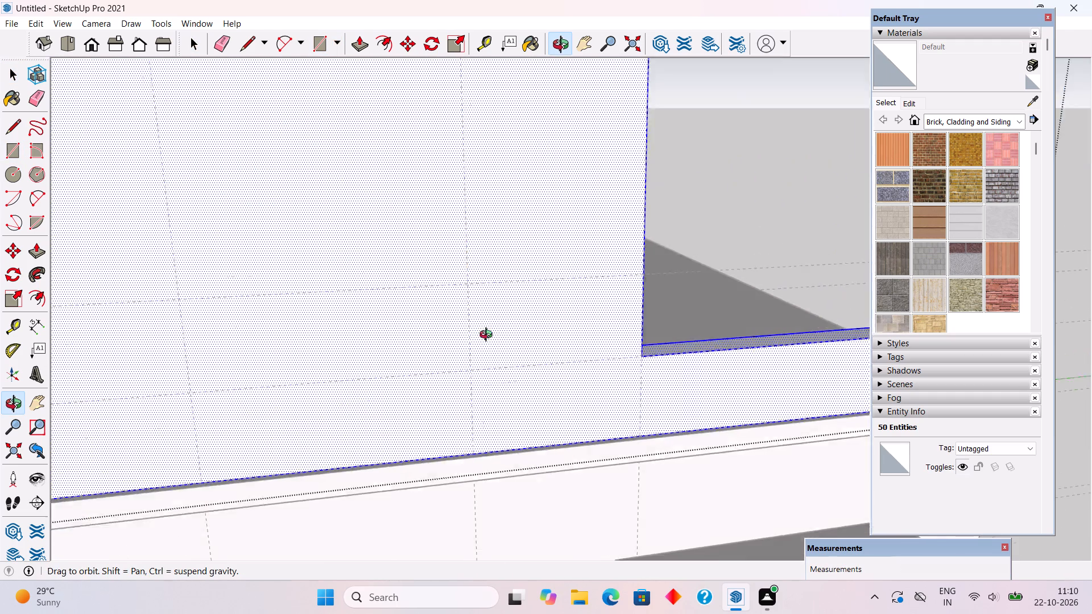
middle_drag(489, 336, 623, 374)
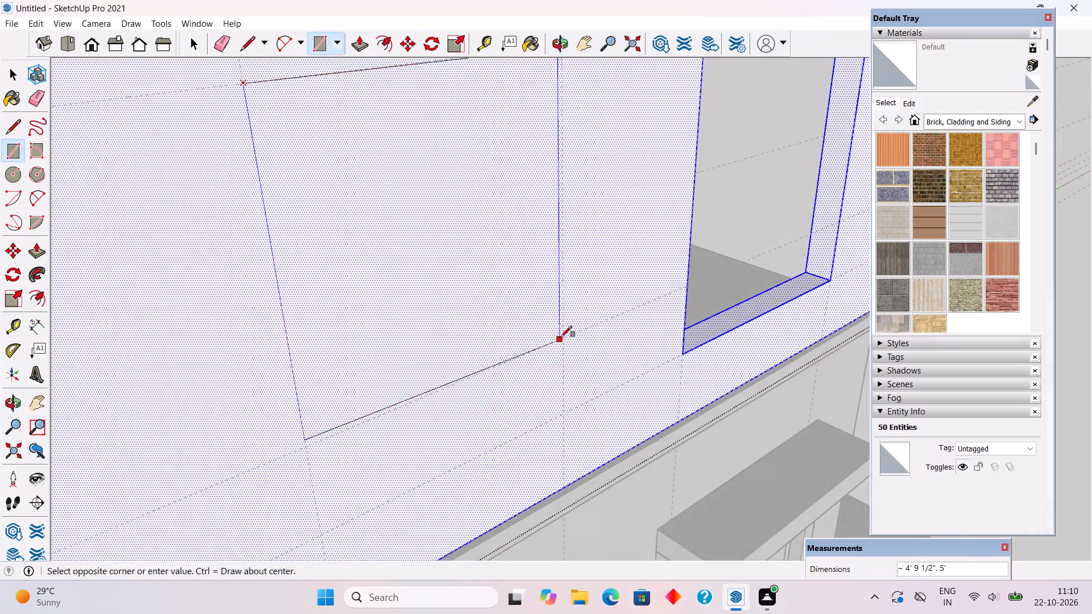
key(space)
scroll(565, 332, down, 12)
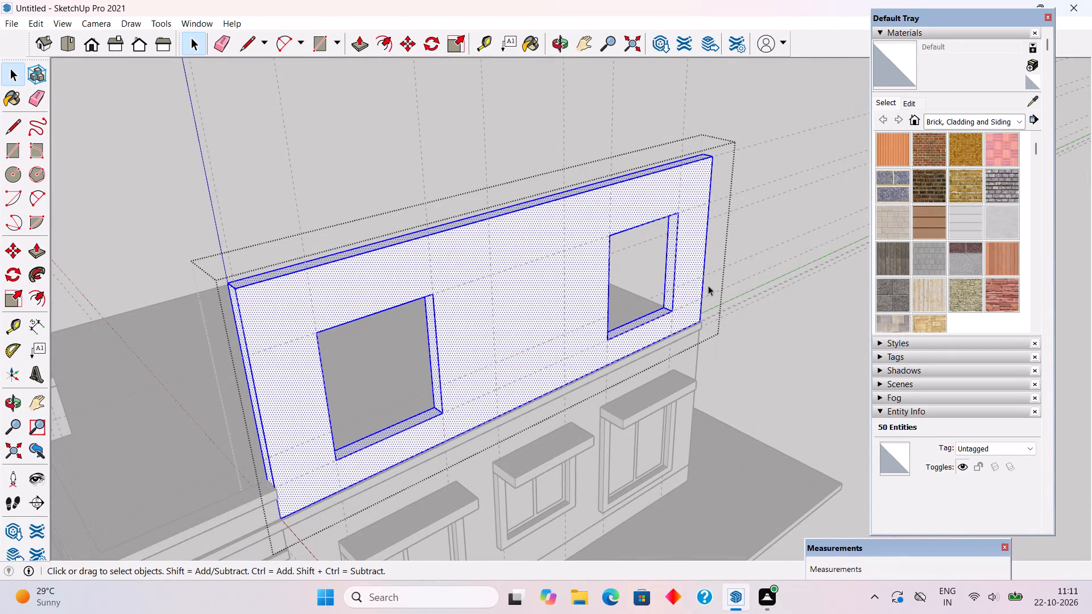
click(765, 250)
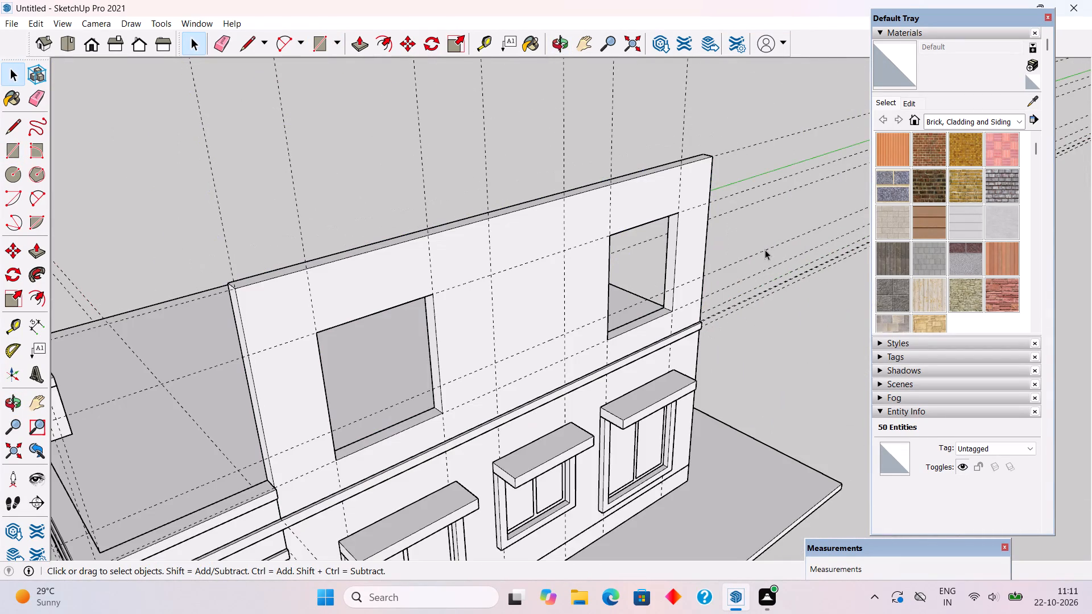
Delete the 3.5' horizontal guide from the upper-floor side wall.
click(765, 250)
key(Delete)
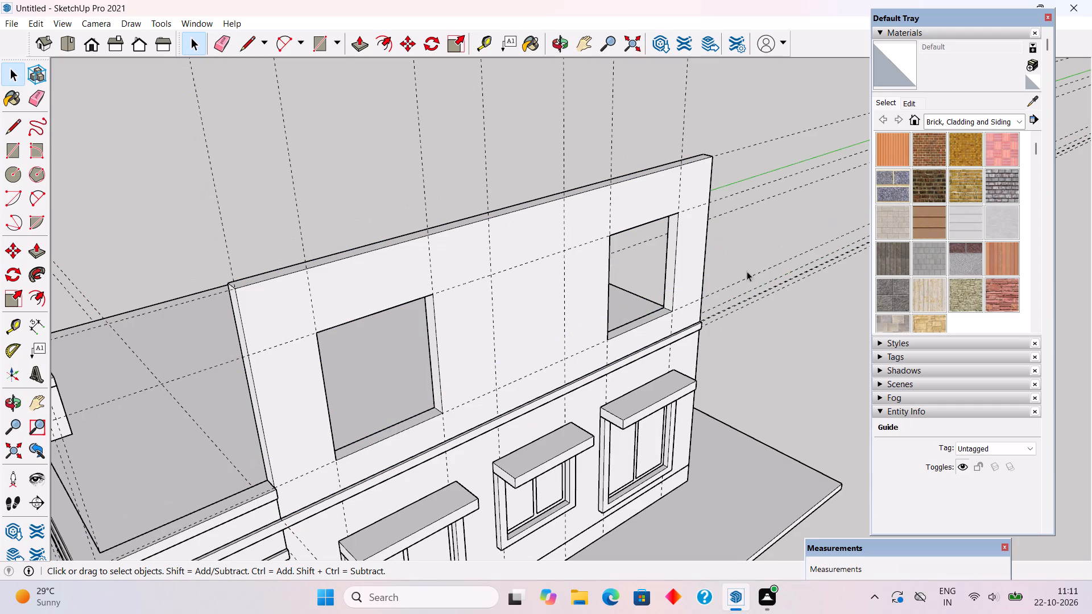
Add a horizontal guide 3.5' above the bottom edge of the upper-floor side wall.
scroll(520, 426, up, 6)
middle_drag(515, 368, 528, 408)
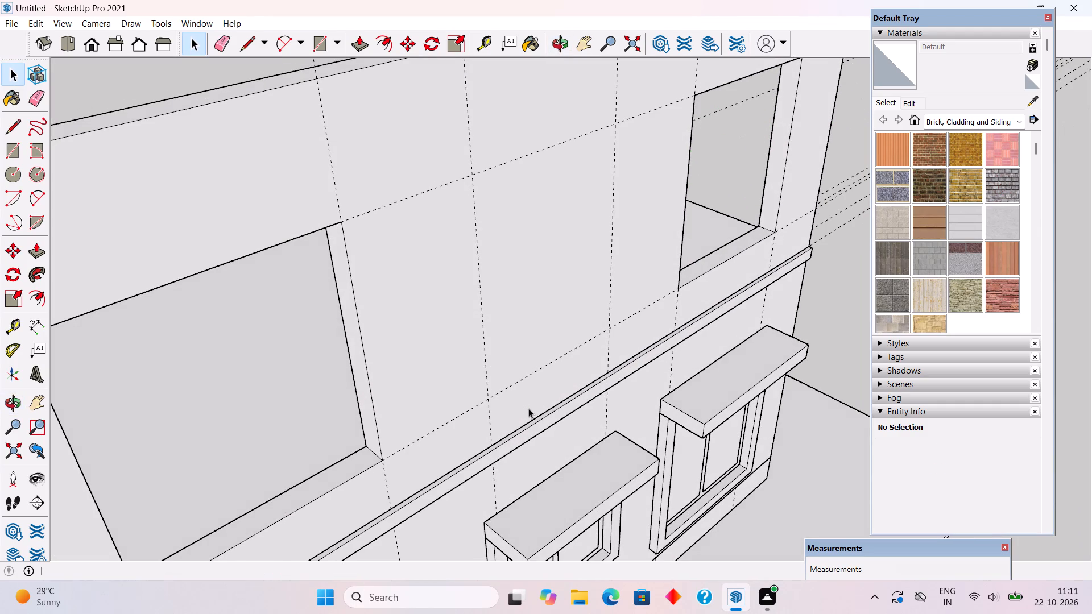
key(t)
scroll(537, 410, up, 3)
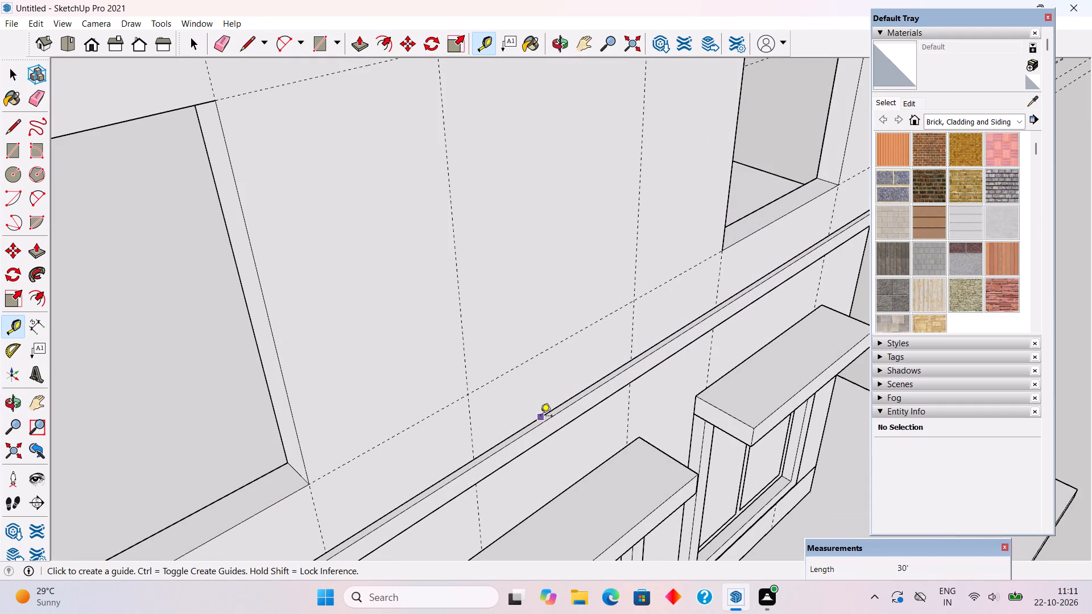
click(540, 416)
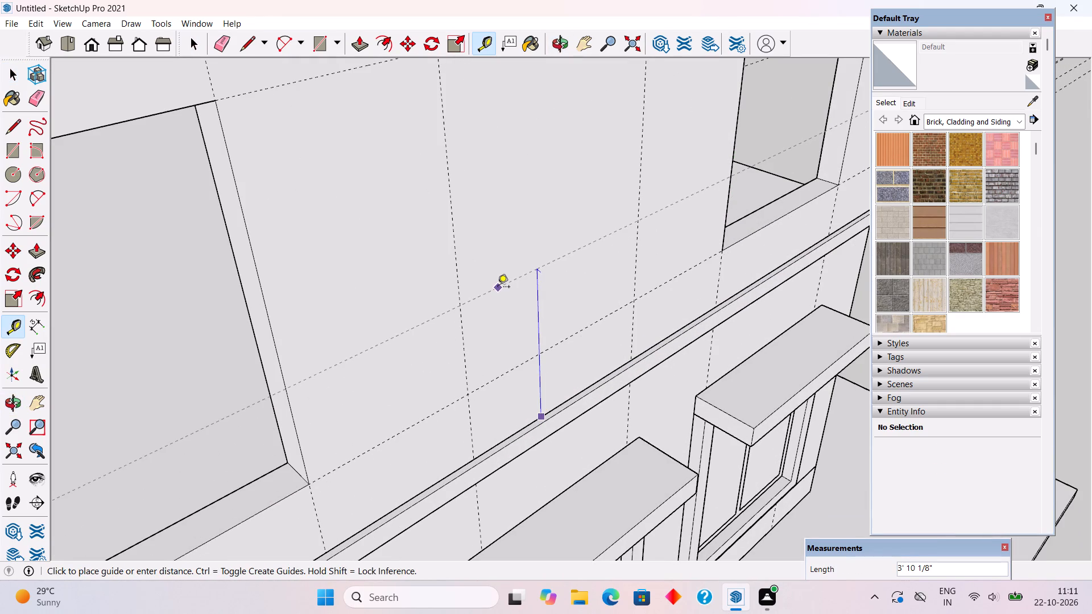
text(3.5')
key(Return)
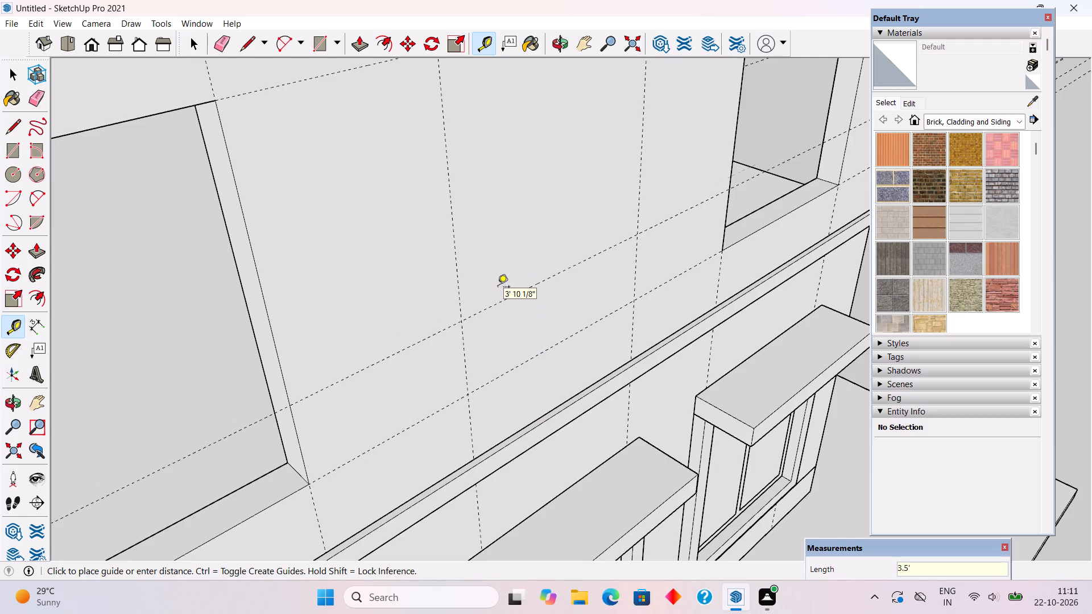
key(space)
Inside the upper-floor wall group, draw a 5' by 5' rectangle between the guides above the small middle window.
scroll(498, 288, down, 6)
scroll(464, 334, down, 5)
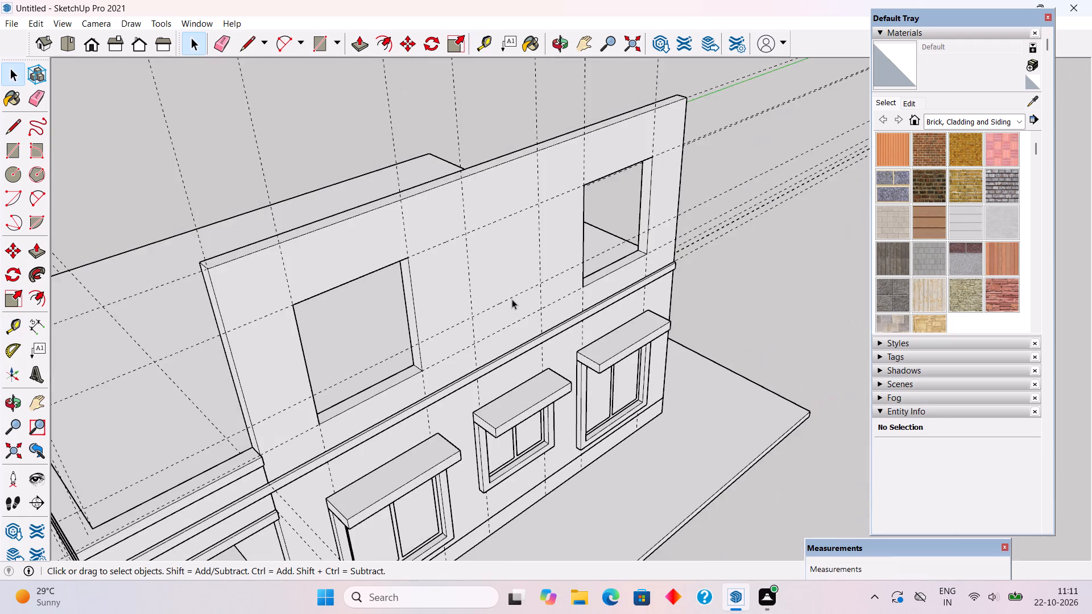
middle_drag(509, 299, 348, 277)
triple_click(445, 253)
scroll(632, 243, up, 4)
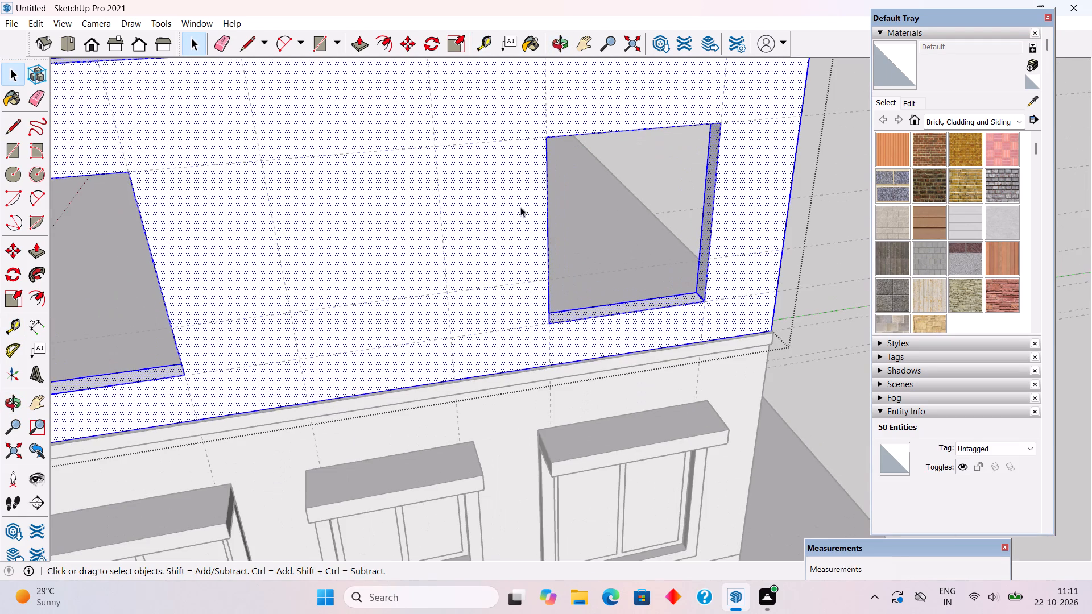
key(r)
click(259, 161)
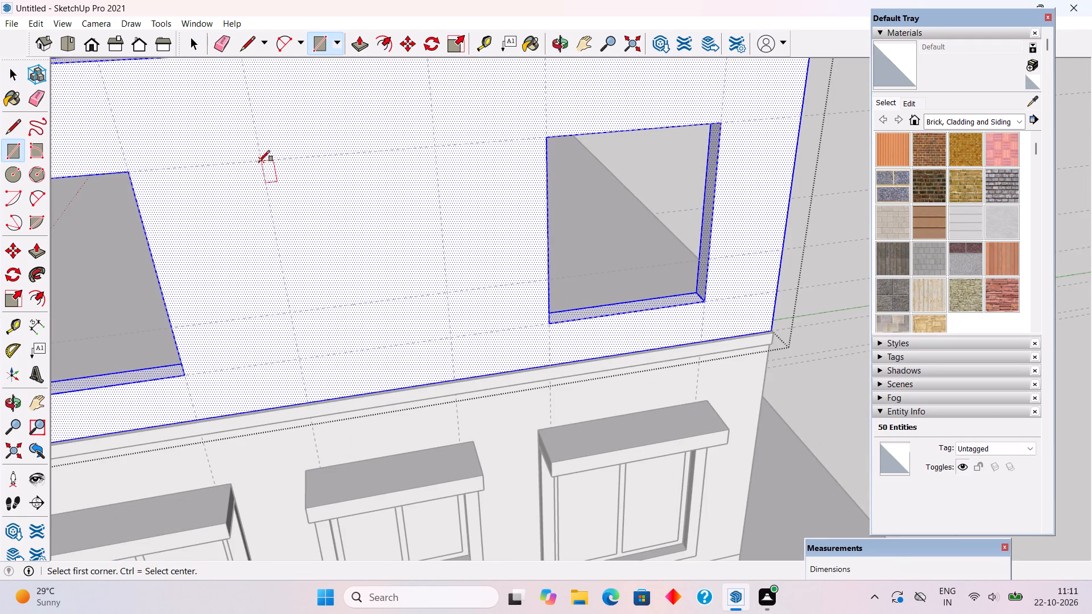
click(448, 292)
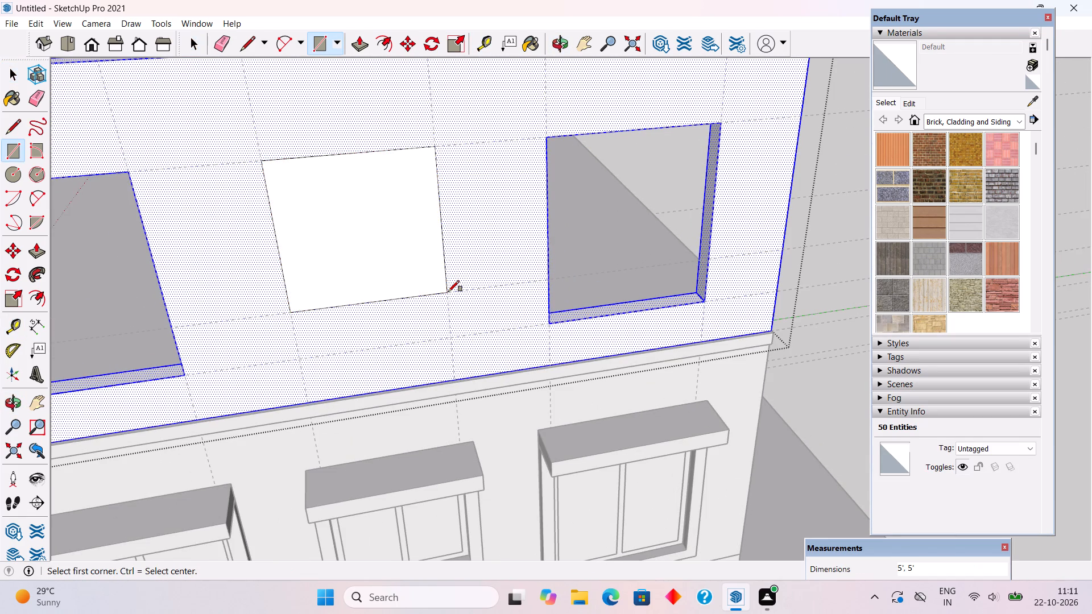
Push the middle rectangle 9'' through the wall to cut the third window opening, and leave the group.
key(p)
drag(433, 274, 367, 221)
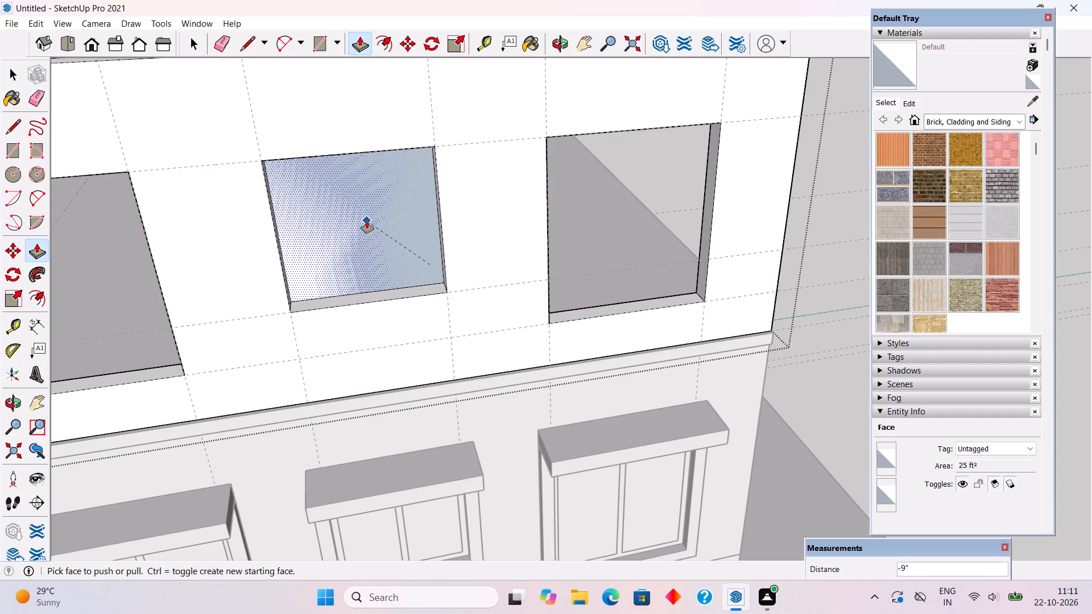
scroll(367, 221, down, 10)
key(space)
click(678, 355)
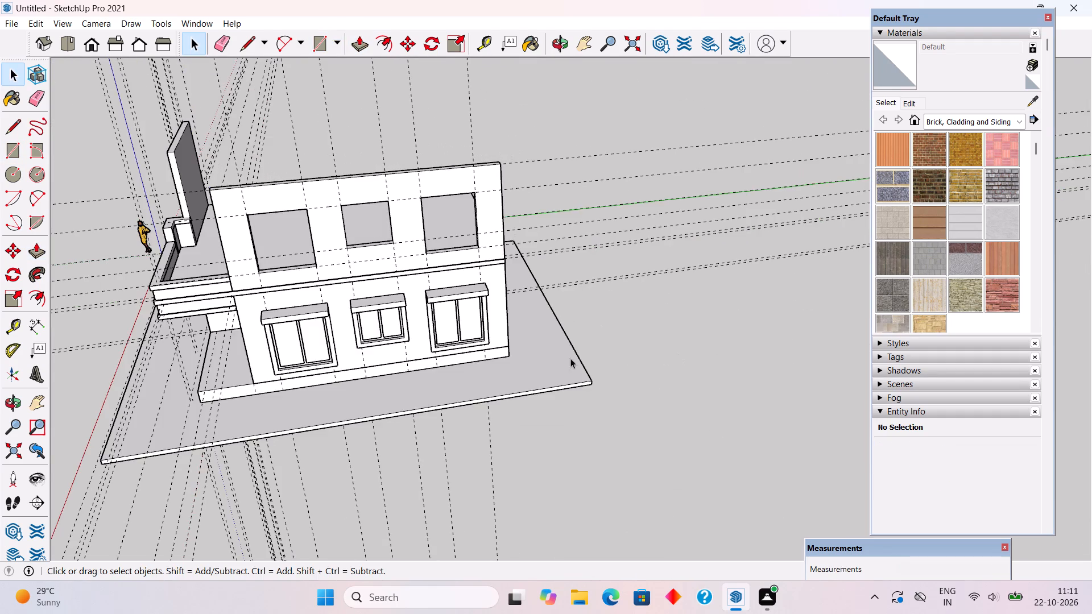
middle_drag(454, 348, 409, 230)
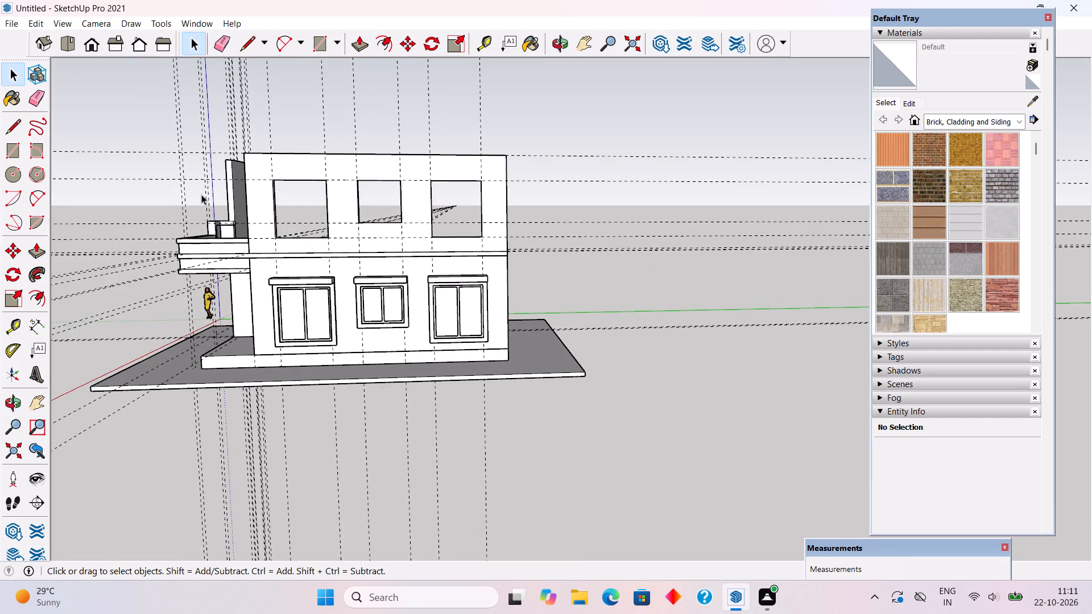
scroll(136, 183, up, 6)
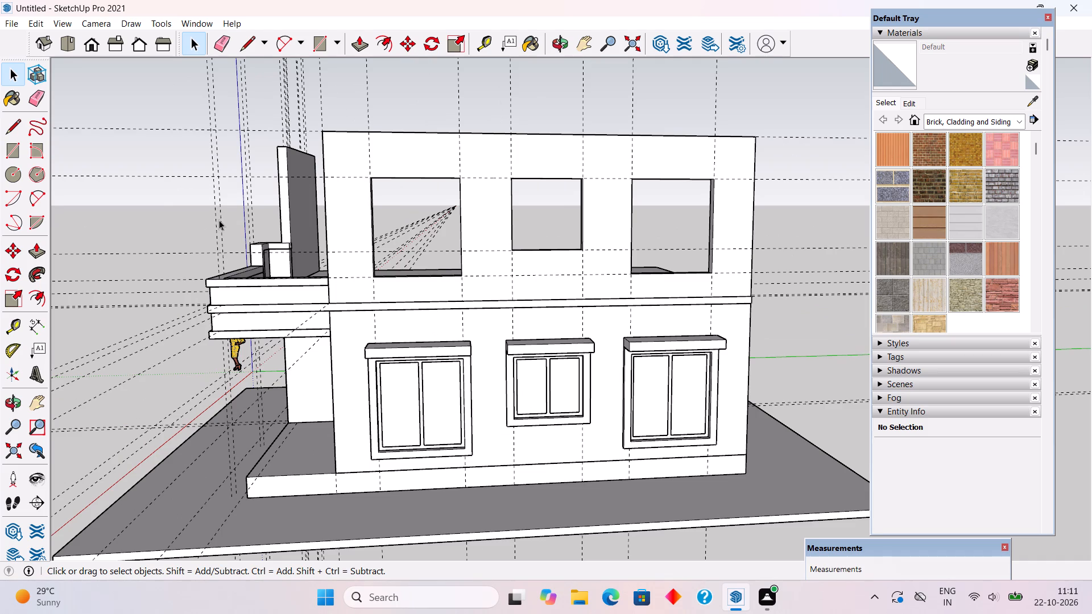
Add a guide on the upper-floor slab 9'' behind the existing guide that meets the side wall's front end.
middle_drag(224, 229, 396, 352)
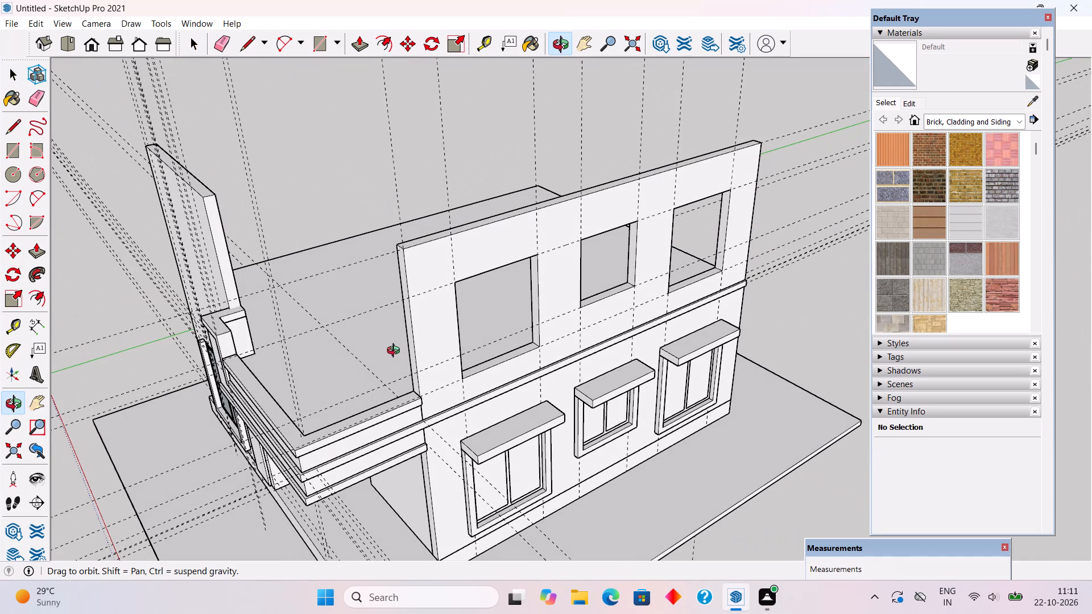
middle_drag(396, 352, 791, 424)
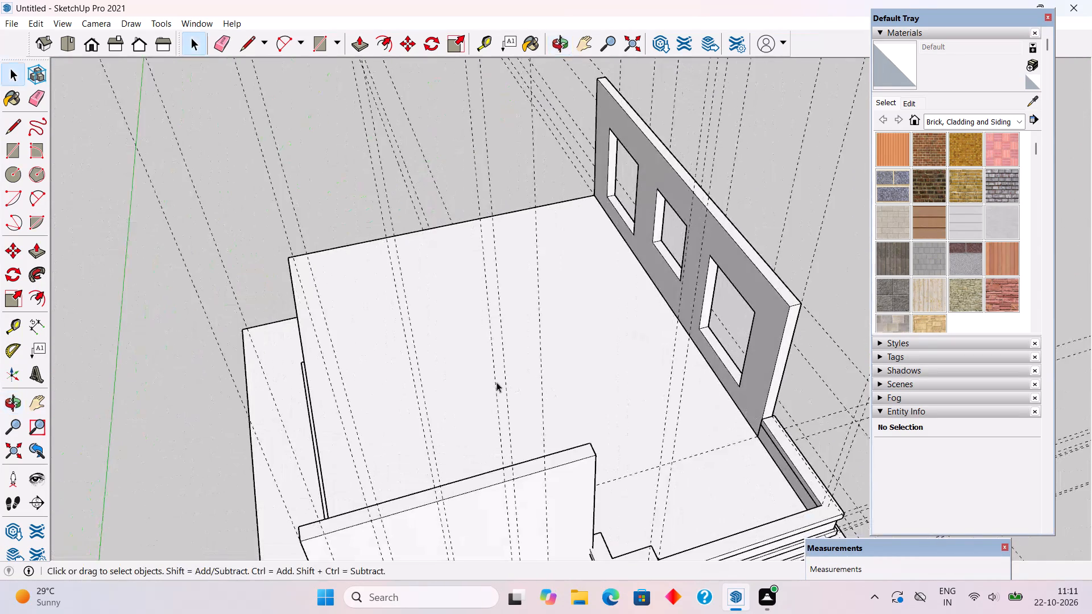
middle_drag(456, 389, 839, 449)
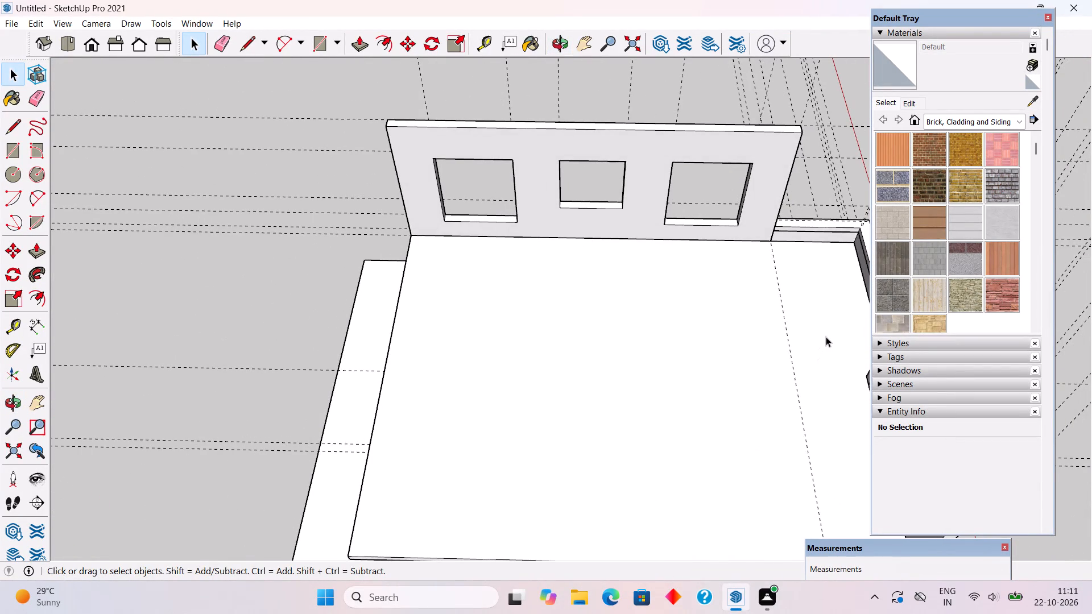
key(t)
click(793, 368)
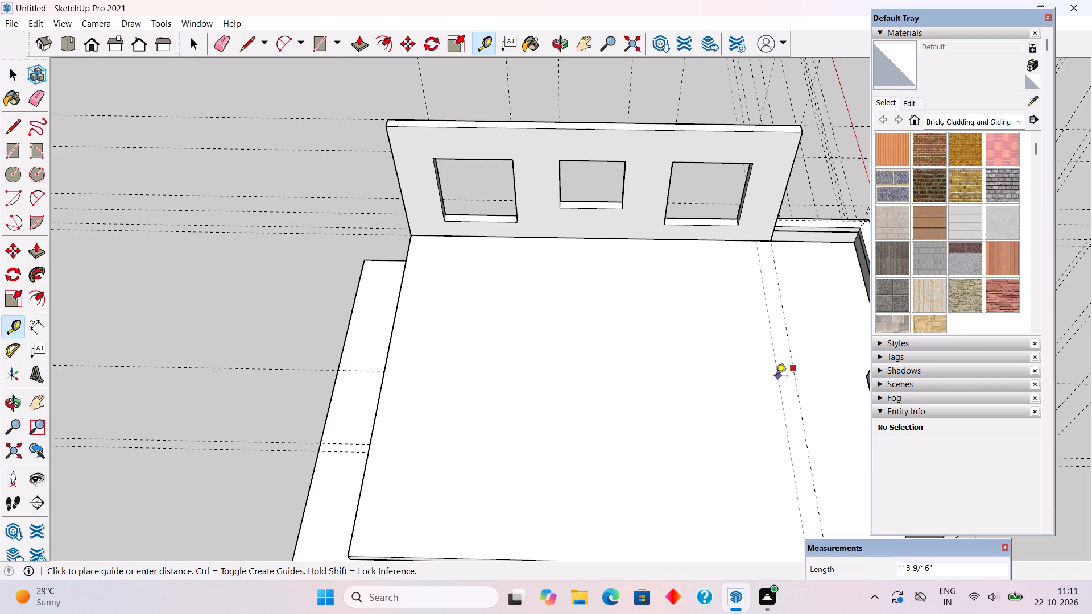
key(9)
key(shift+quotedbl)
key(Return)
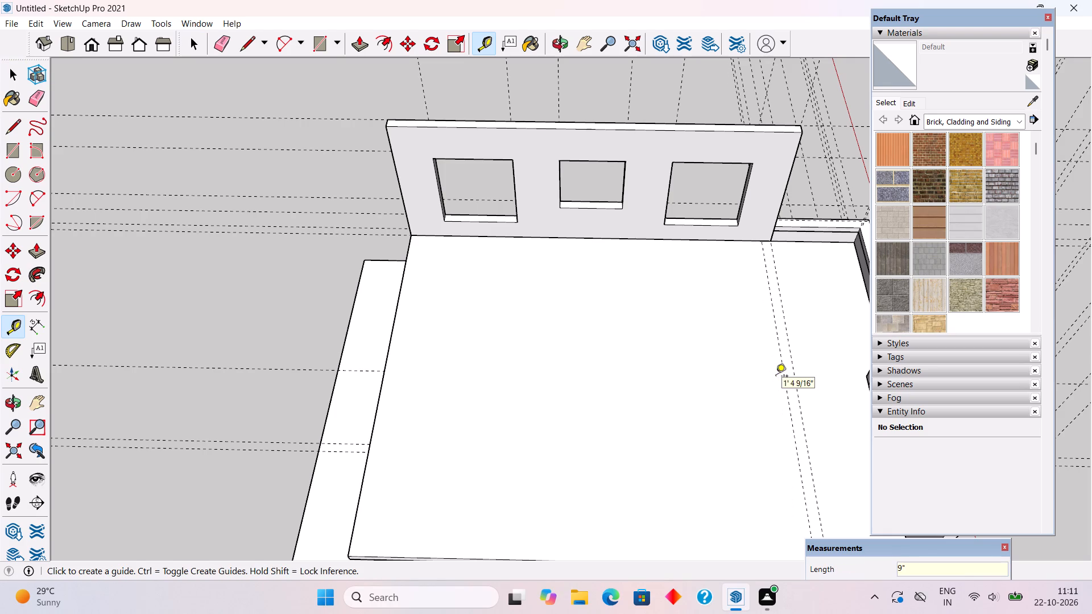
Draw a 9'' wide rectangle between the two guides, from the side wall across to the slab's opposite edge.
key(r)
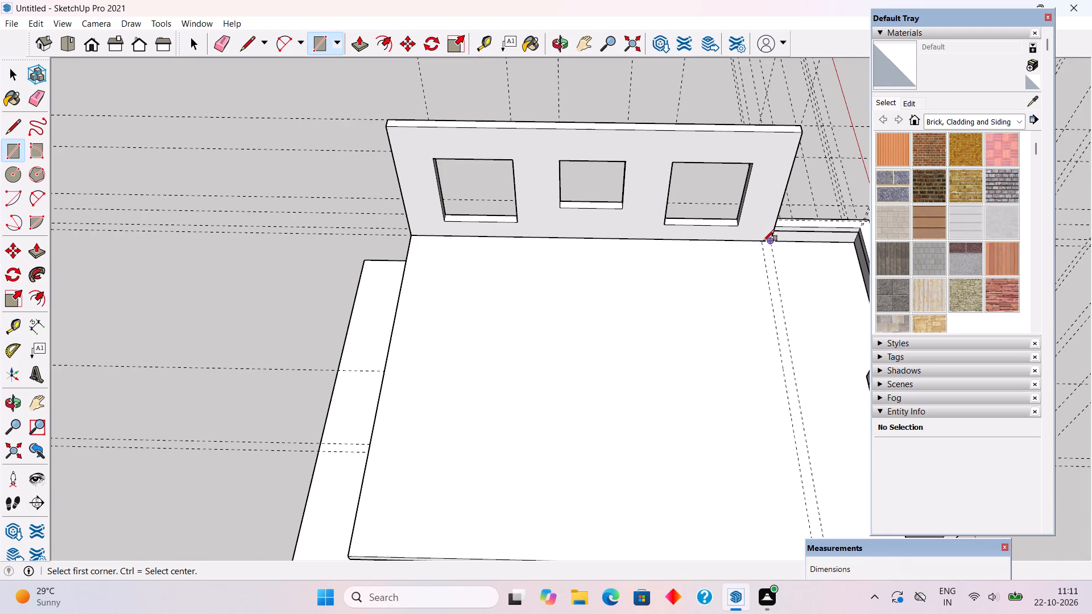
scroll(763, 241, up, 2)
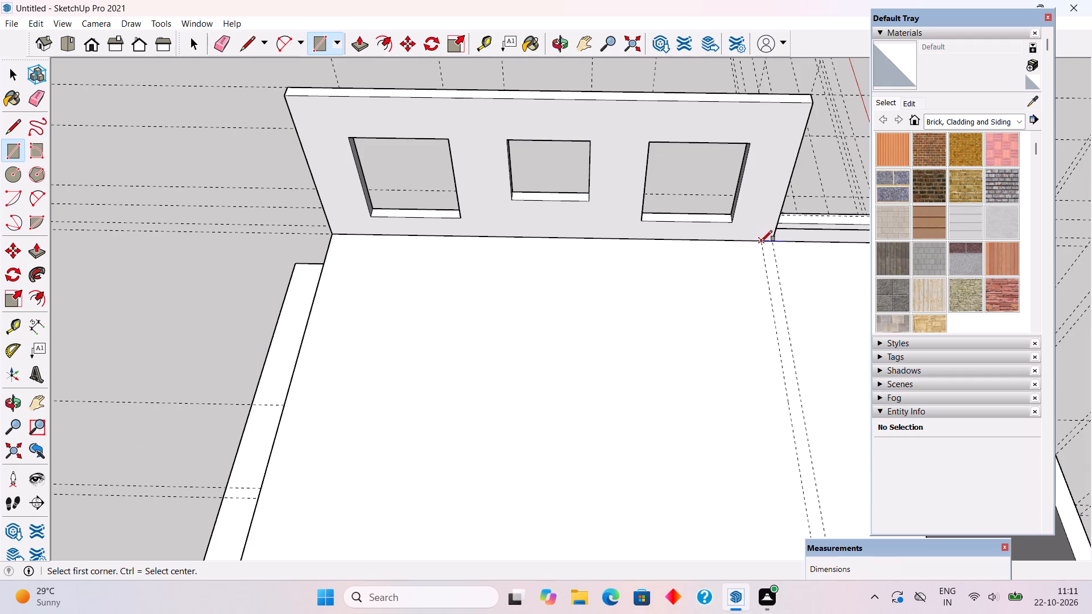
click(761, 242)
scroll(760, 239, down, 11)
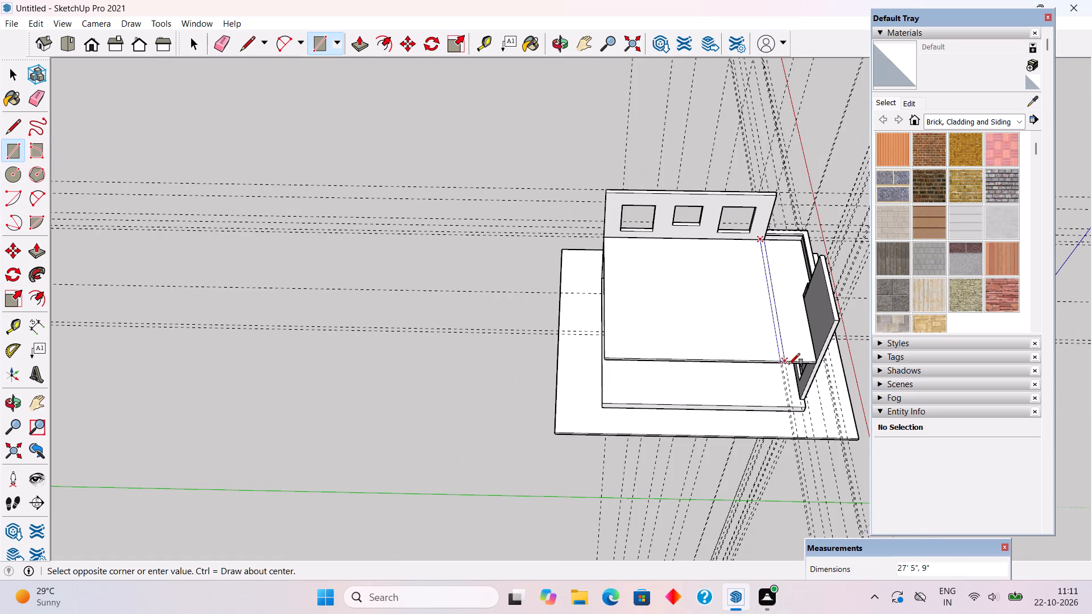
scroll(789, 365, up, 13)
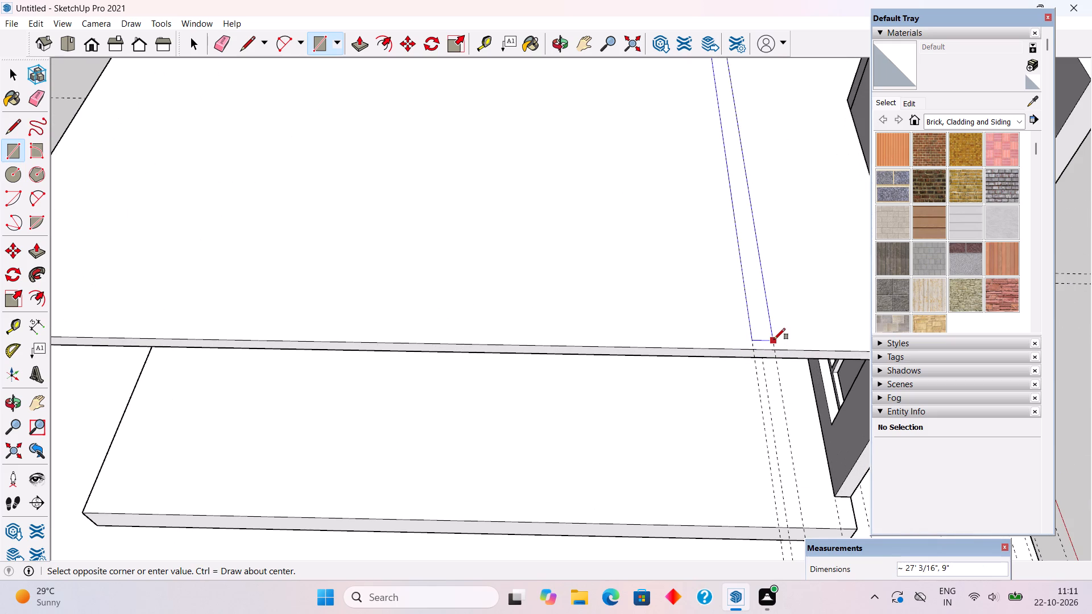
click(772, 350)
scroll(735, 350, down, 6)
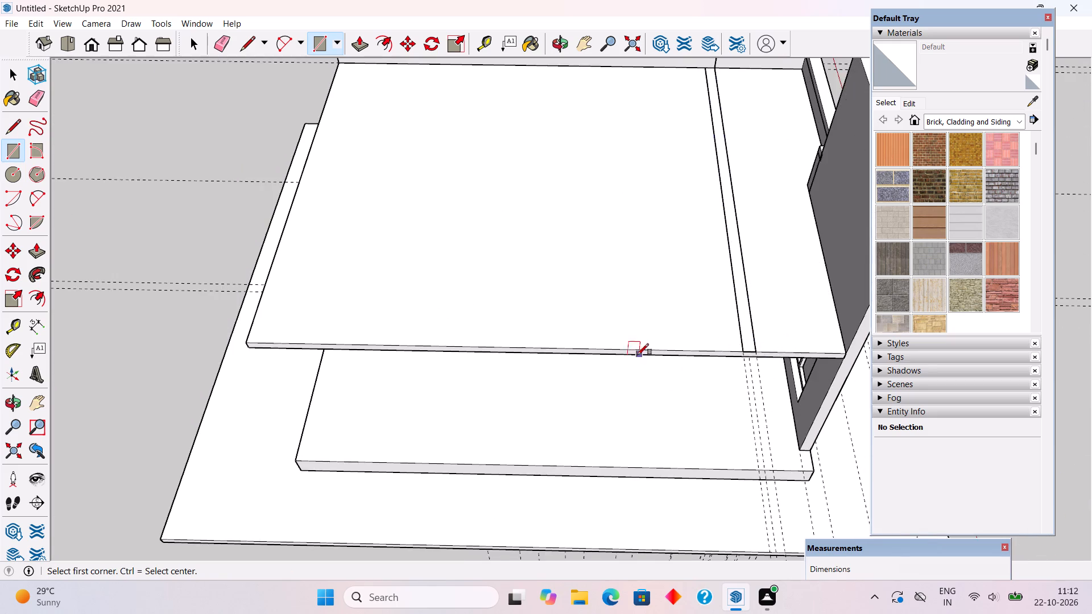
scroll(638, 355, down, 8)
Pull the 9'' strip up 11'6'' to form the upper-floor front wall, level with the side wall's top.
key(space)
text(p)
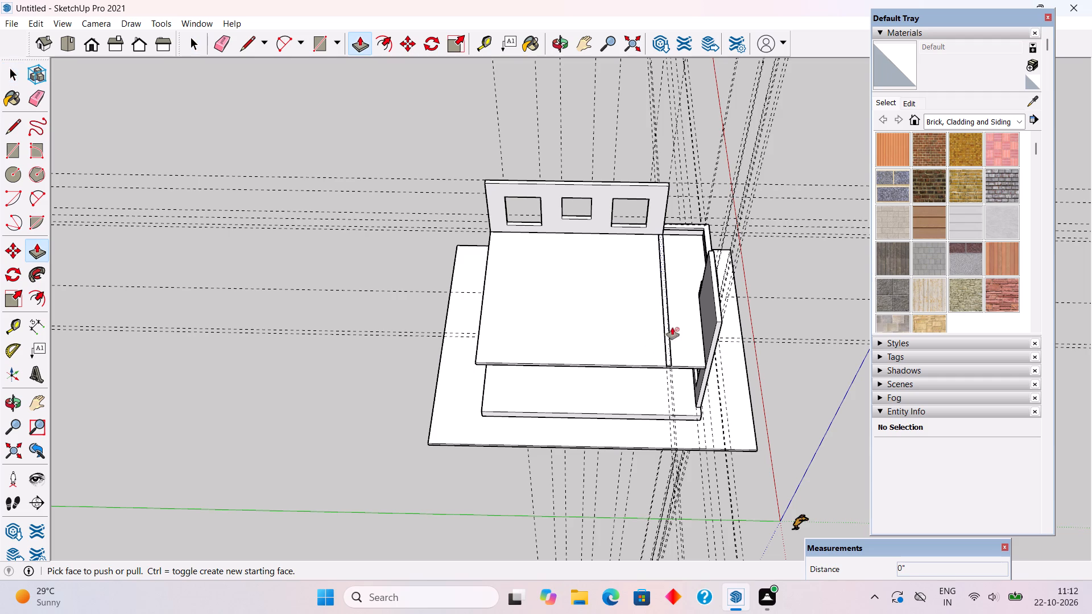
click(668, 342)
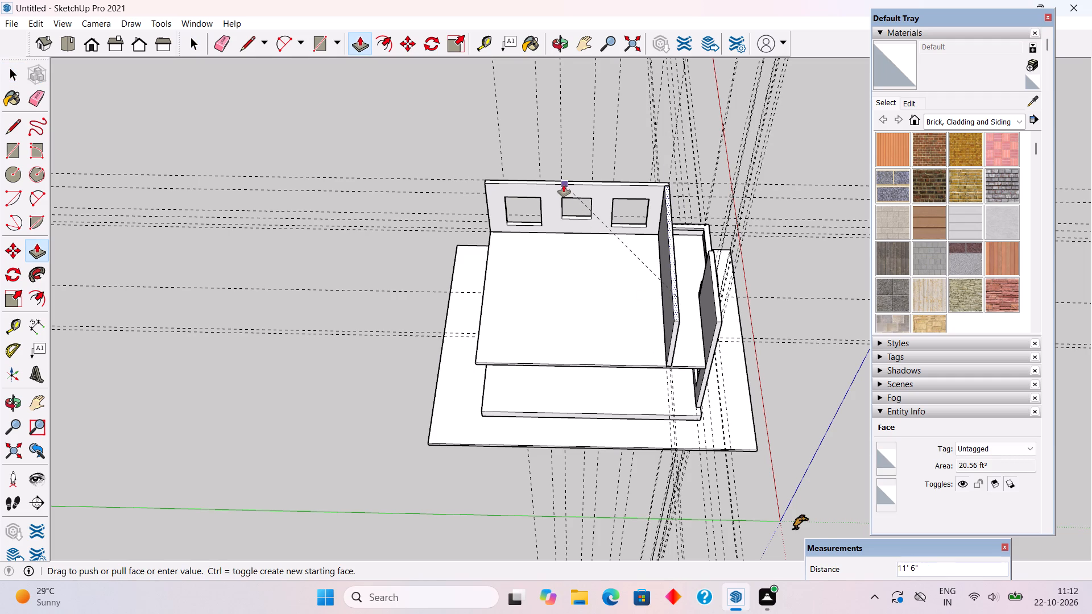
click(564, 185)
key(space)
Select the whole new upper-floor front wall and make it a group.
scroll(738, 266, down, 1)
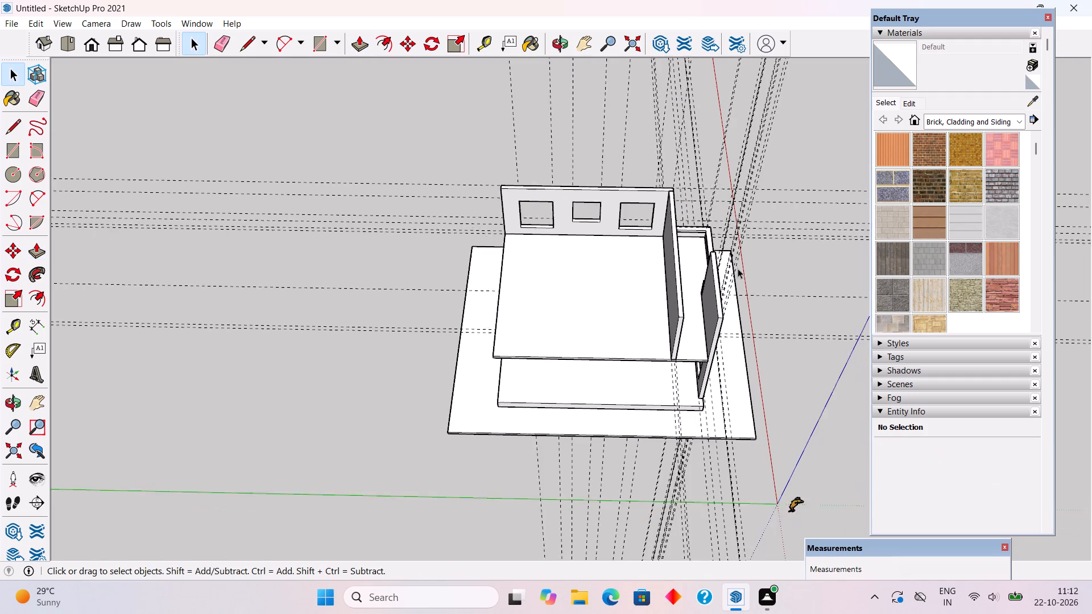
scroll(738, 268, down, 2)
middle_drag(650, 254, 375, 230)
scroll(581, 242, up, 5)
middle_drag(709, 312, 589, 260)
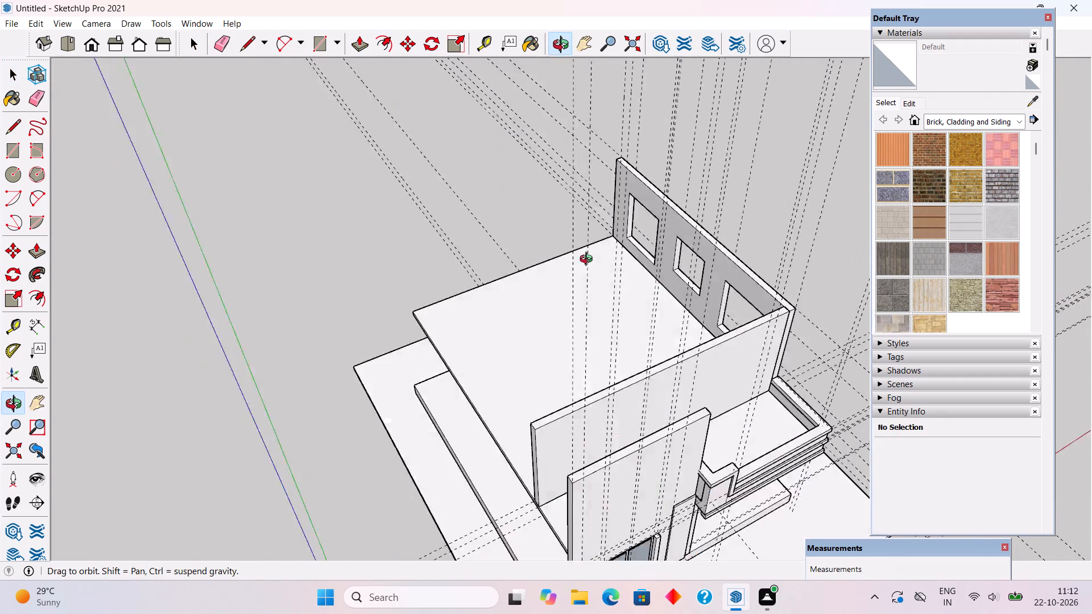
middle_drag(589, 260, 384, 179)
triple_click(615, 341)
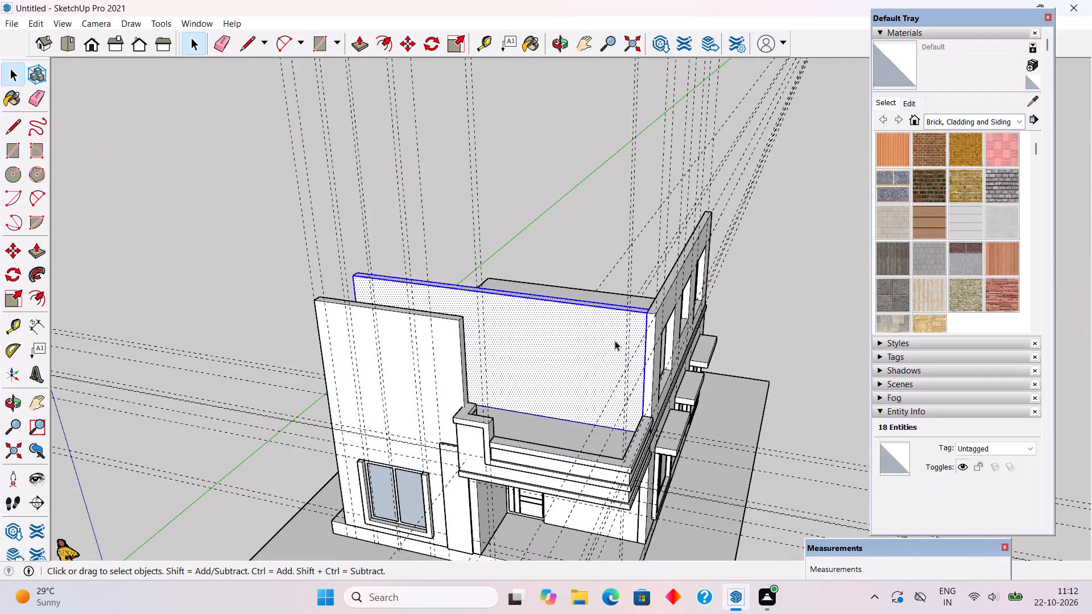
right_click(615, 341)
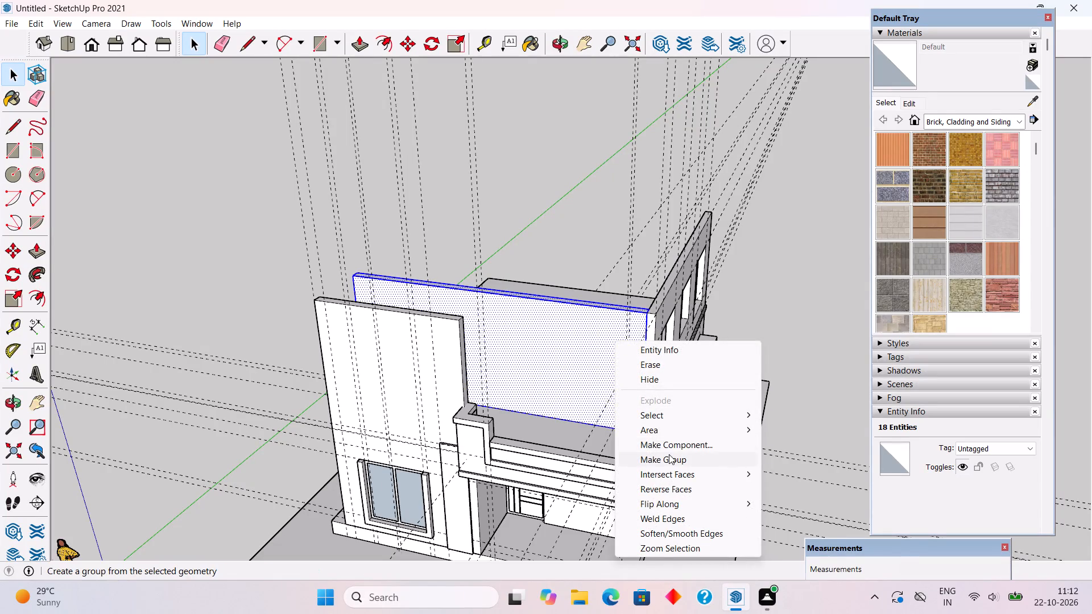
click(669, 454)
click(752, 269)
Delete all construction guides from the model.
middle_drag(701, 405, 735, 281)
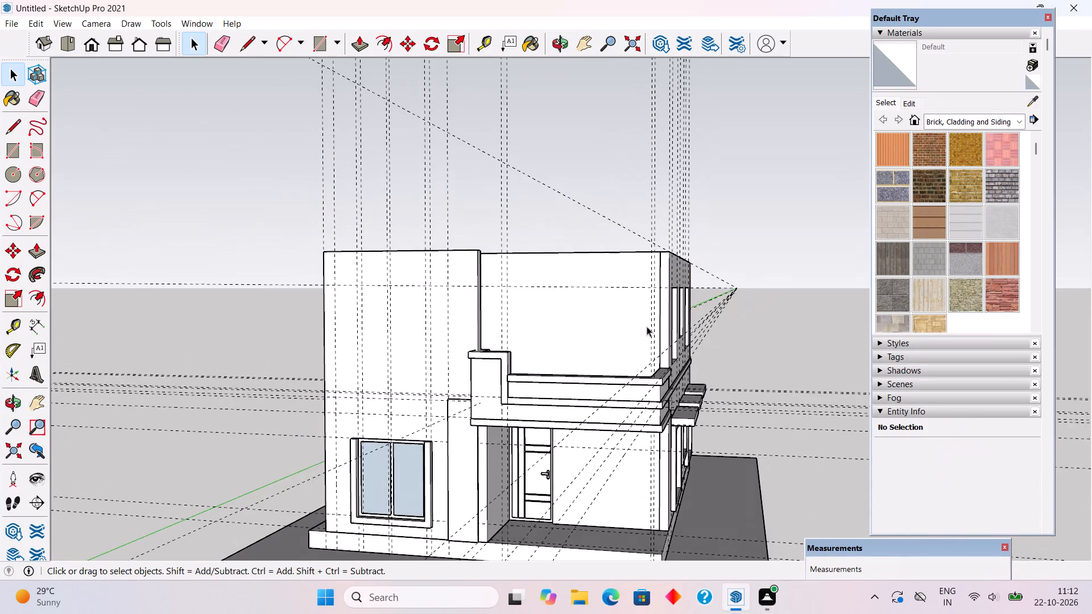
scroll(578, 384, up, 3)
middle_drag(574, 384, 658, 351)
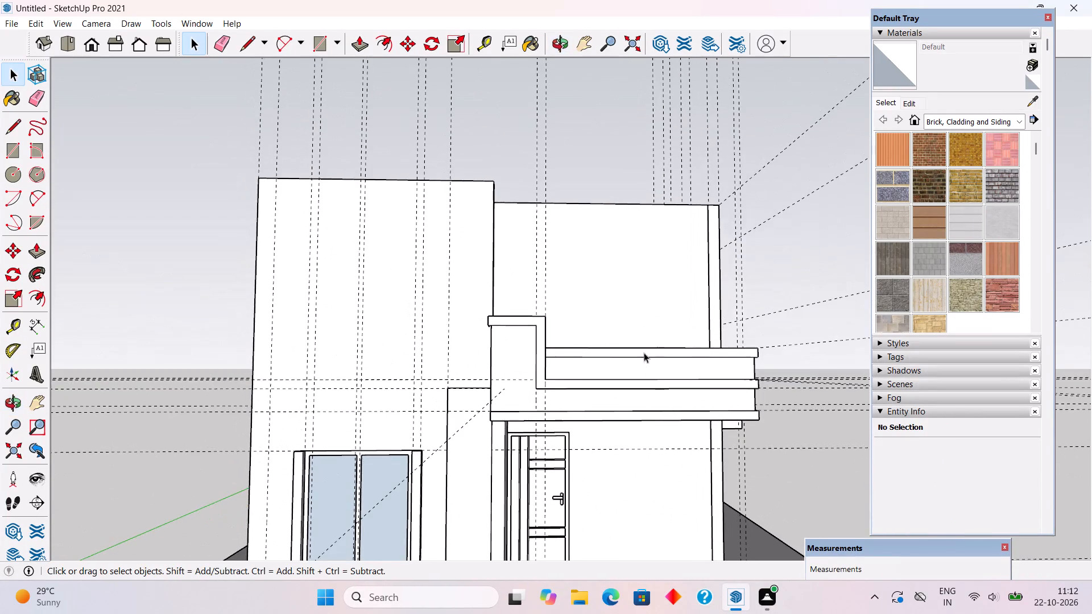
scroll(640, 343, down, 4)
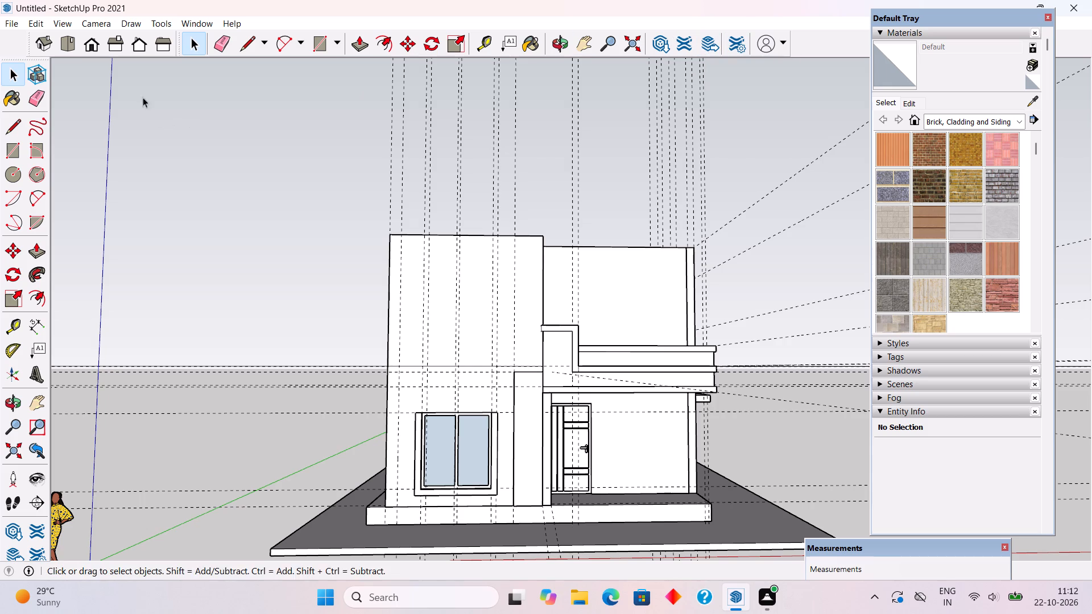
click(38, 23)
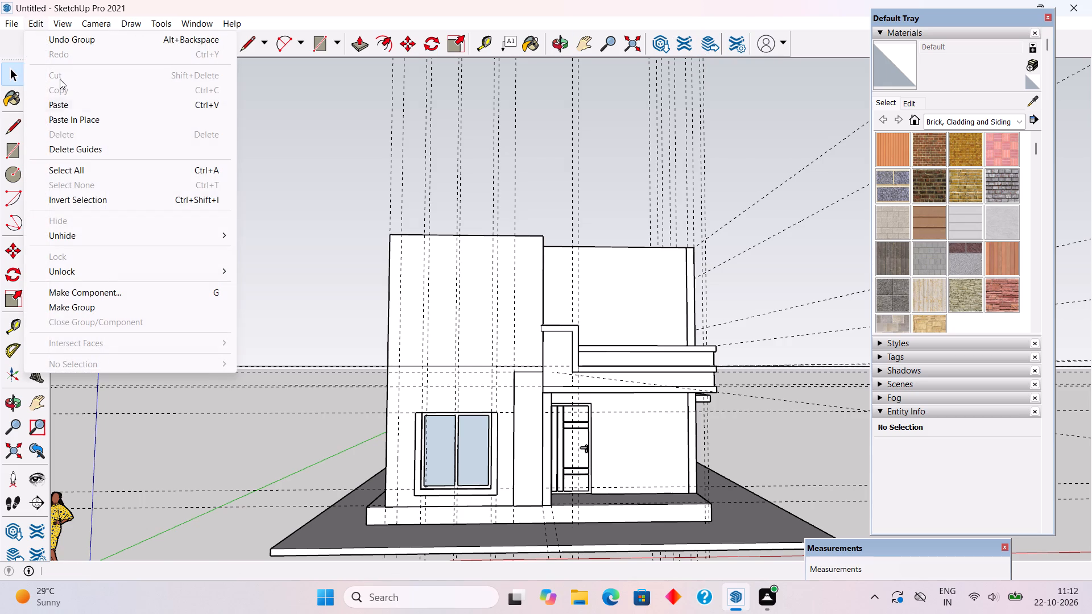
click(113, 150)
Measure the frame width of the rearmost ground-floor window on the side wall.
scroll(824, 306, down, 1)
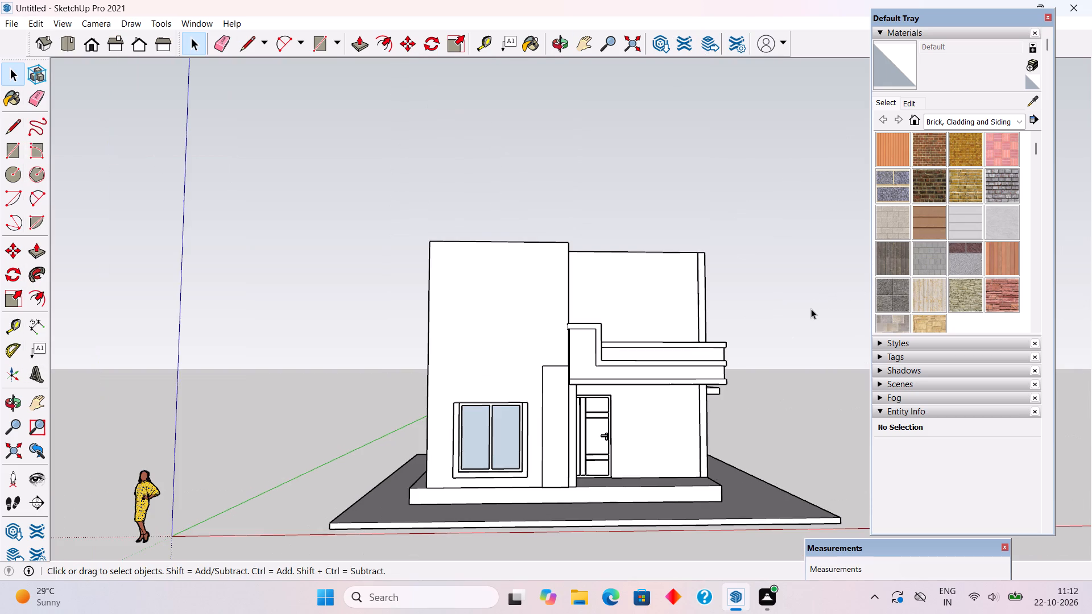
scroll(444, 365, down, 4)
middle_drag(640, 288, 272, 360)
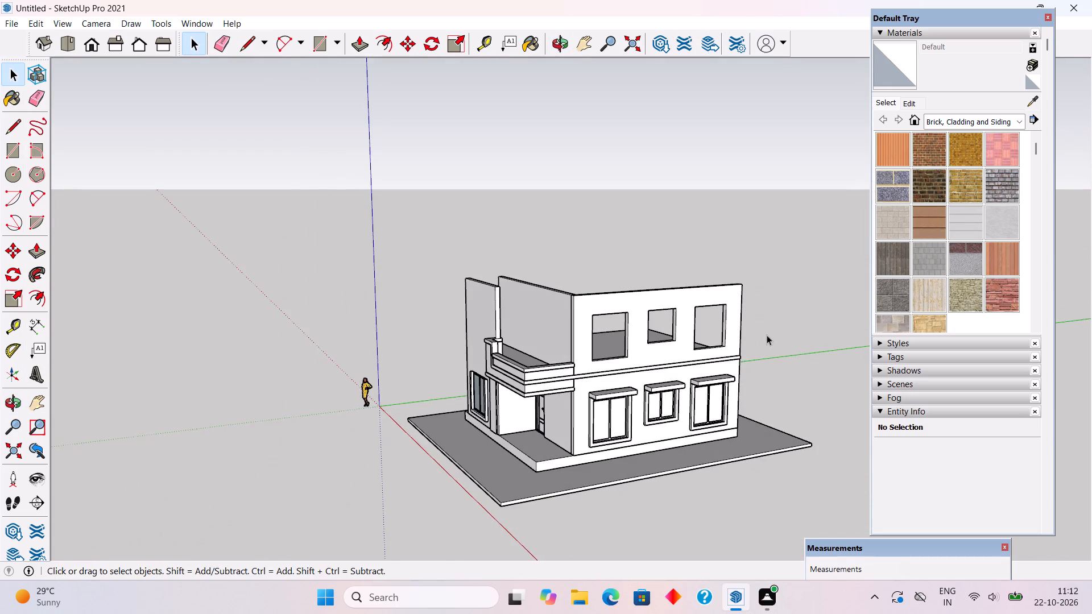
scroll(767, 335, up, 3)
middle_drag(767, 335, 604, 322)
scroll(800, 342, up, 5)
scroll(700, 407, up, 1)
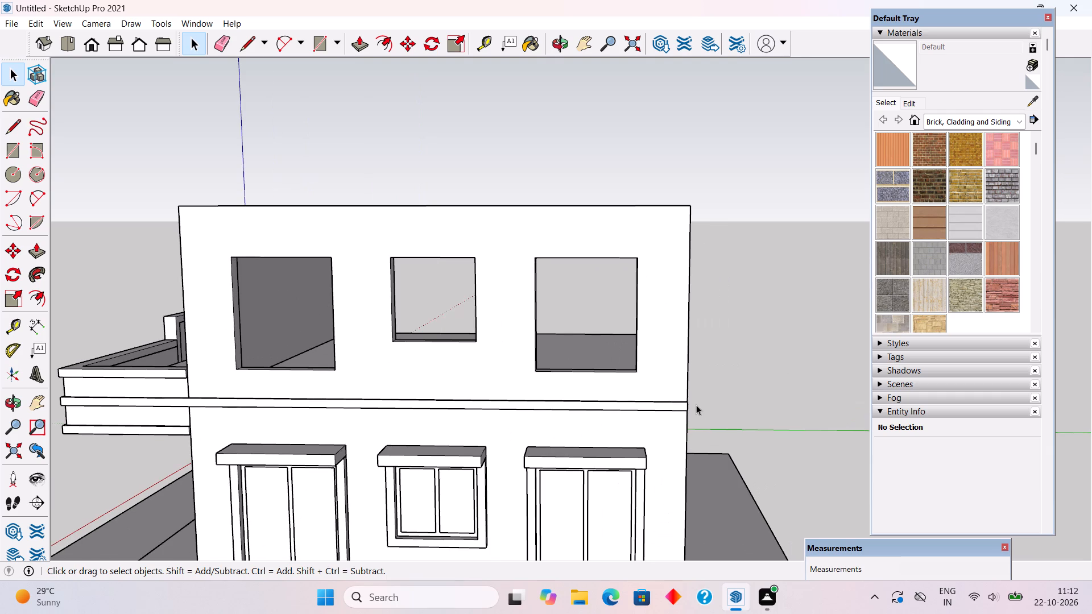
scroll(636, 410, down, 2)
scroll(606, 294, down, 3)
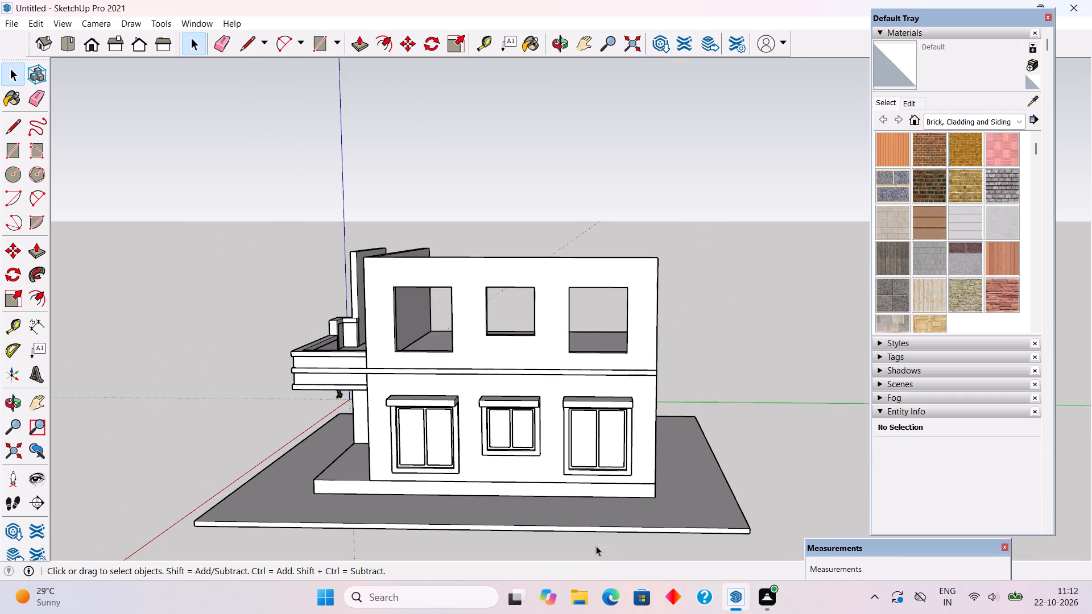
scroll(595, 488, up, 8)
key(t)
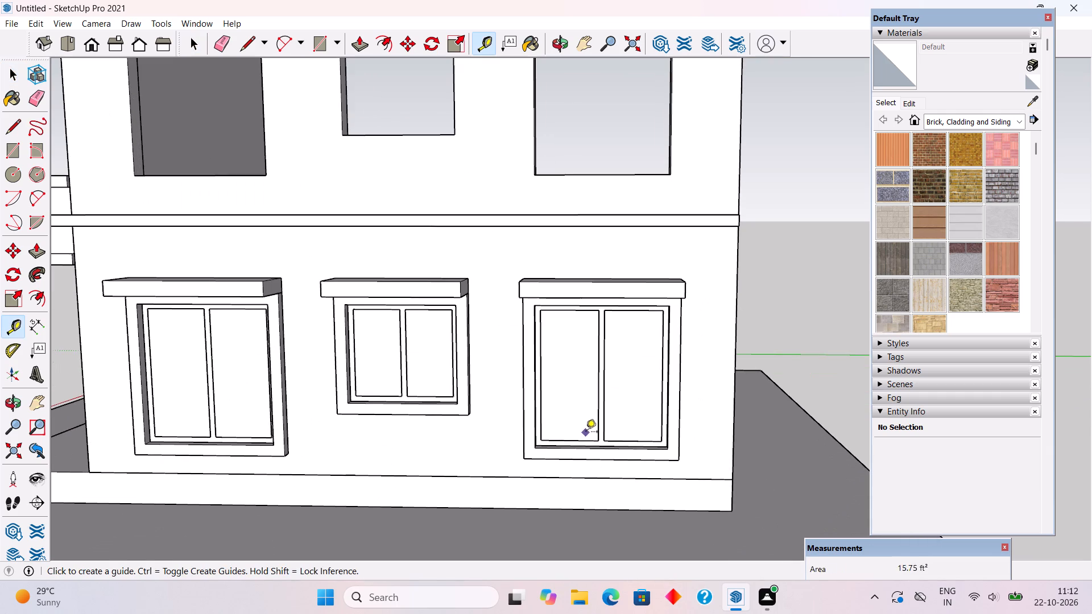
click(523, 394)
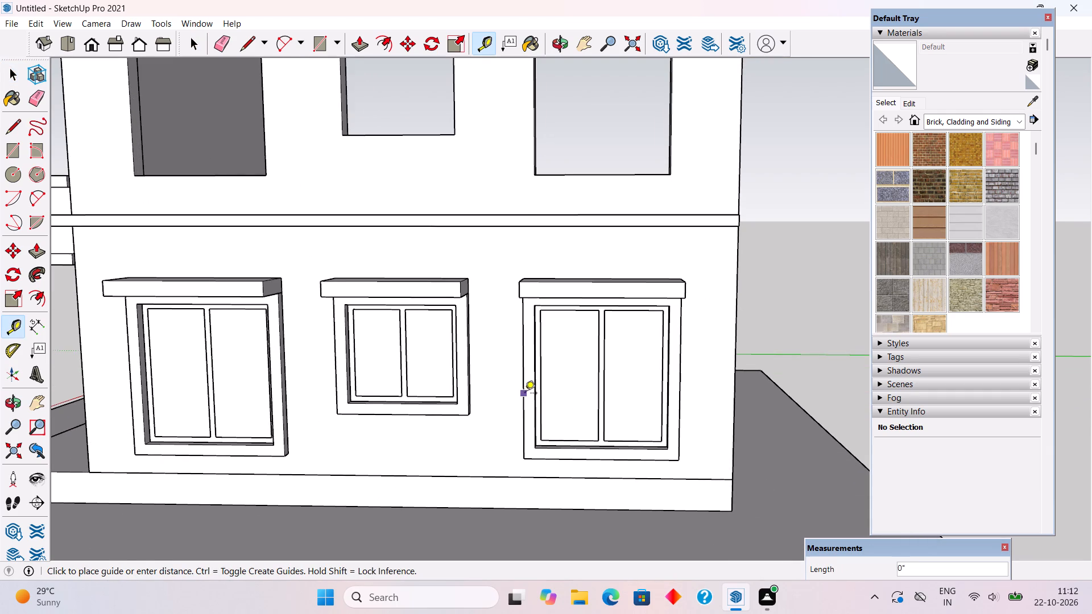
key(space)
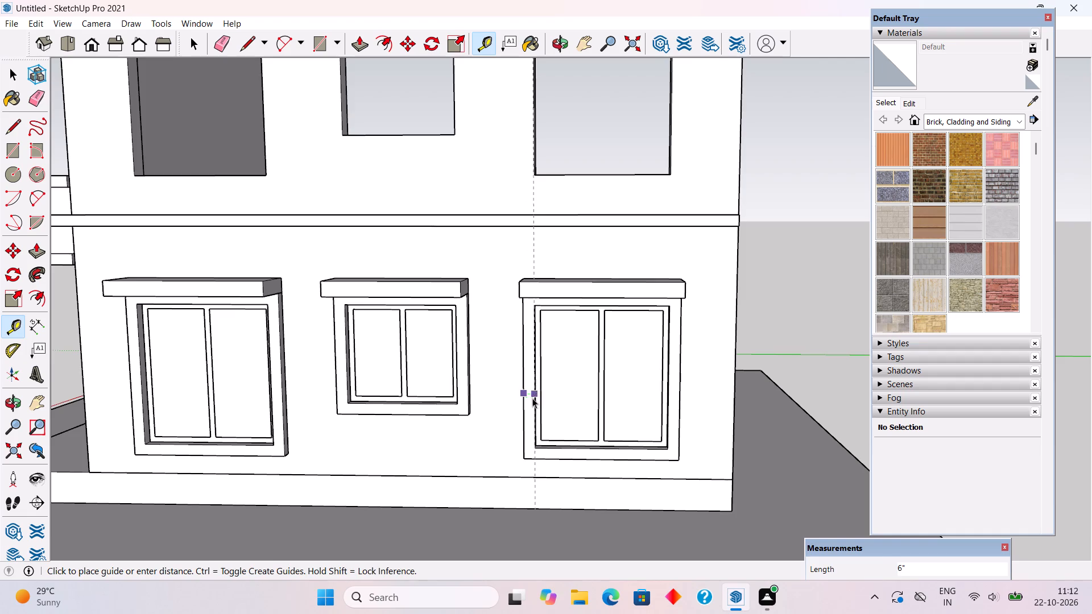
Draw a 6'9'' by 6' rectangle corner to corner over the rearmost upper-floor window opening in the side wall.
scroll(528, 385, down, 6)
middle_drag(220, 160, 301, 209)
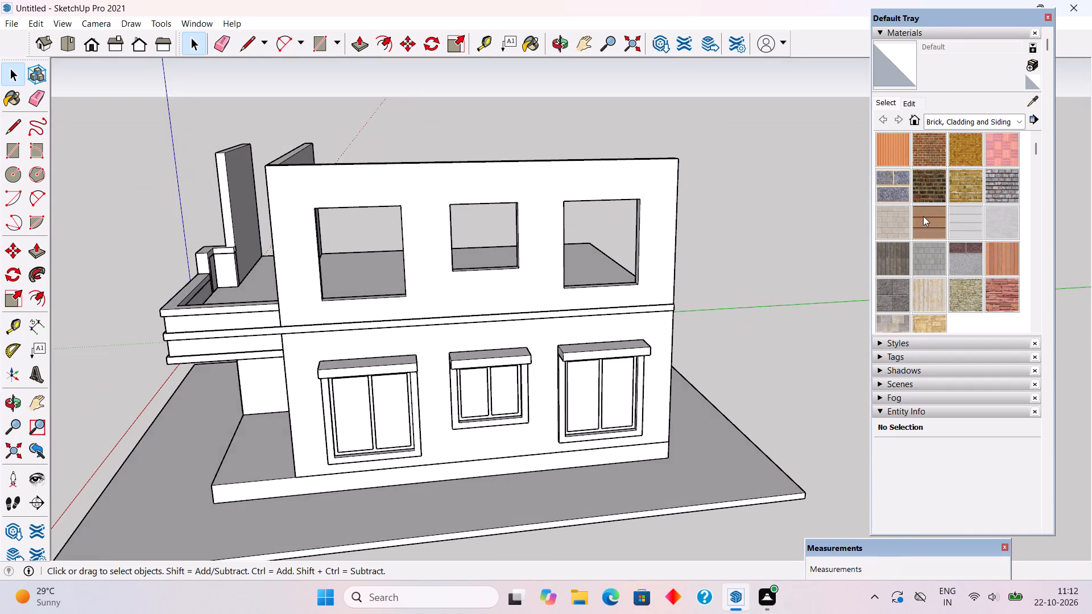
scroll(622, 231, up, 4)
middle_drag(671, 235, 701, 242)
key(r)
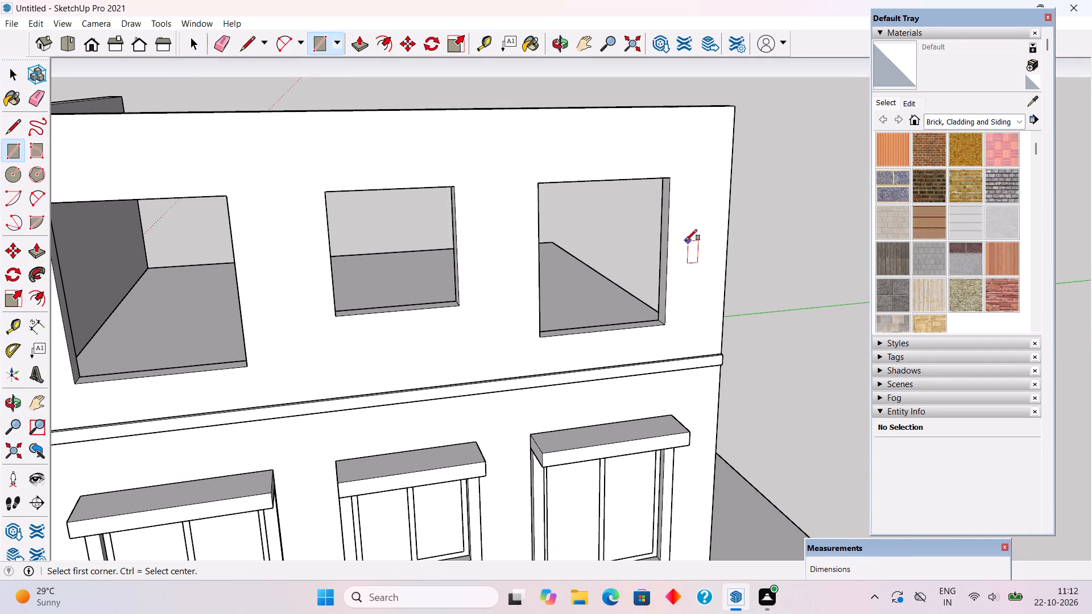
click(542, 186)
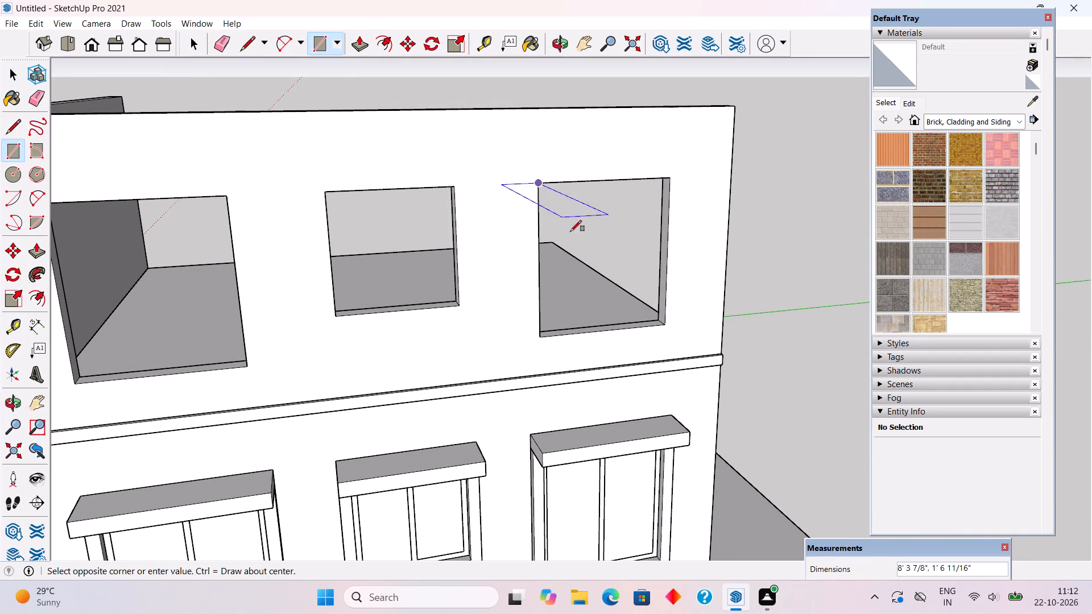
click(668, 325)
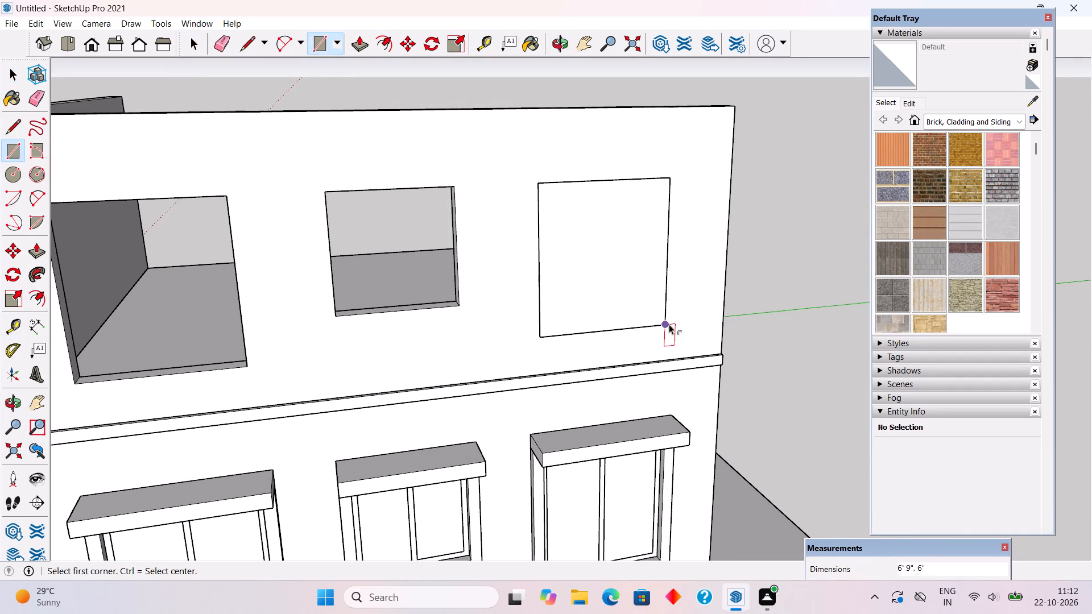
Offset the rectangle 6'' outward and delete its inner face to leave a flat frame around the opening.
key(f)
click(647, 316)
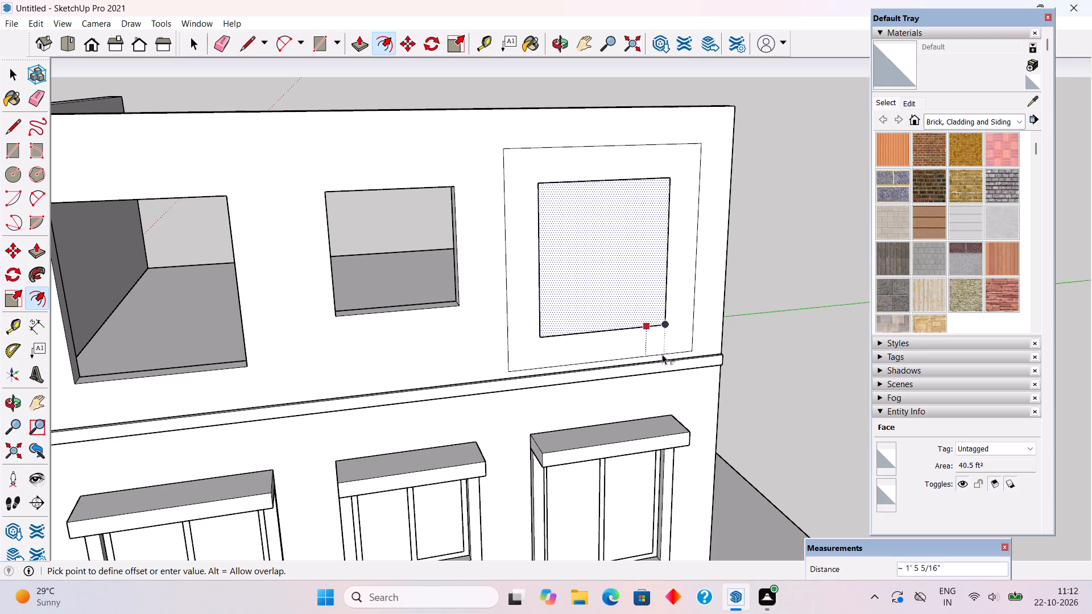
text(6")
key(Return)
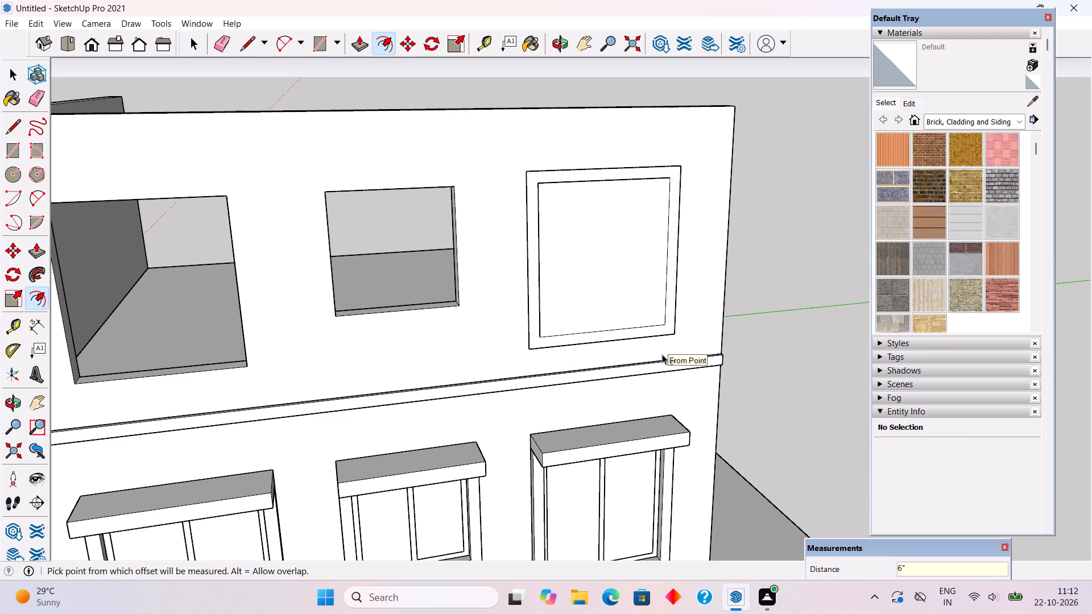
key(space)
click(650, 292)
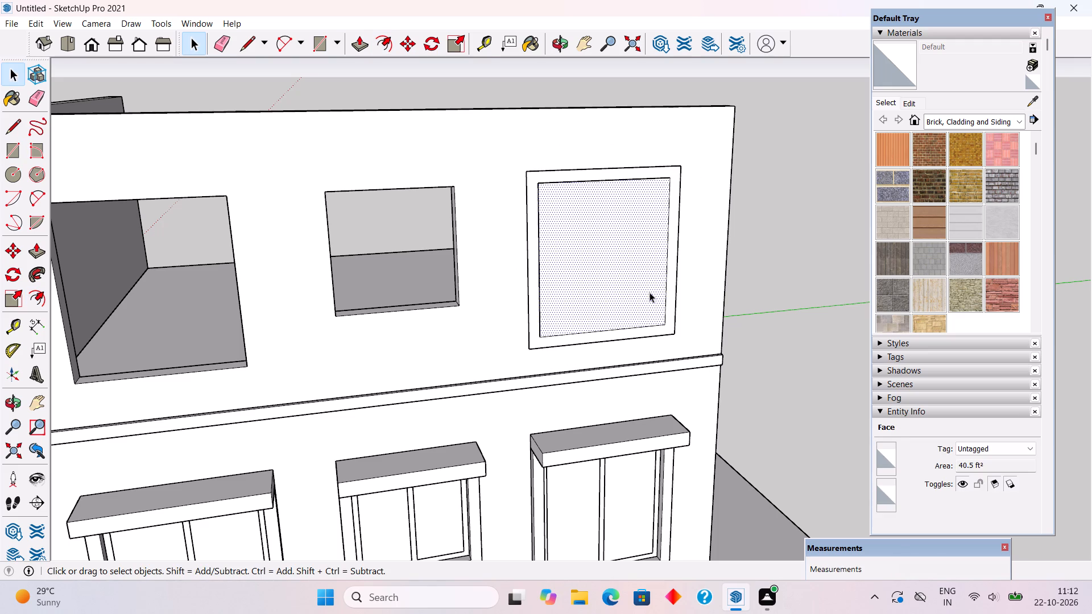
key(Delete)
Extrude the flat frame around the rearmost upper-floor side-wall opening outward by 5'' and make the whole frame a group.
key(p)
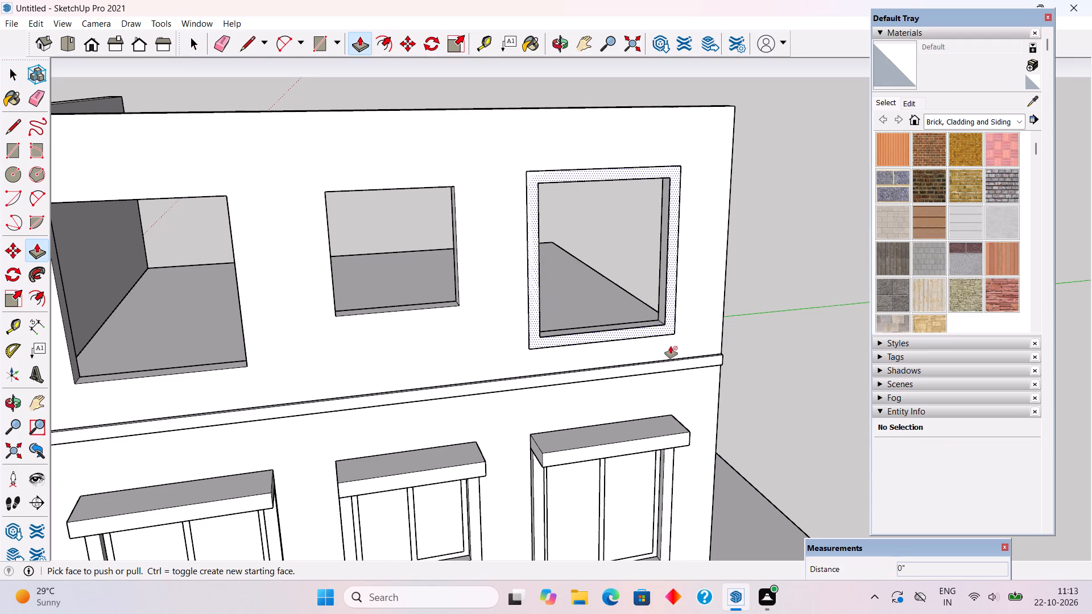
click(672, 316)
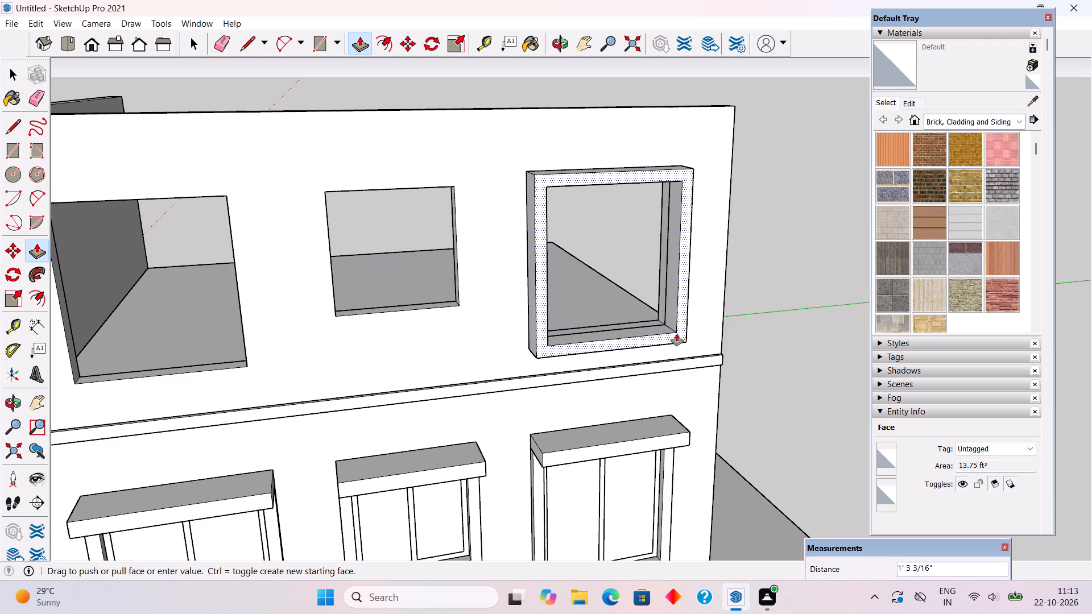
text(5")
key(Return)
key(space)
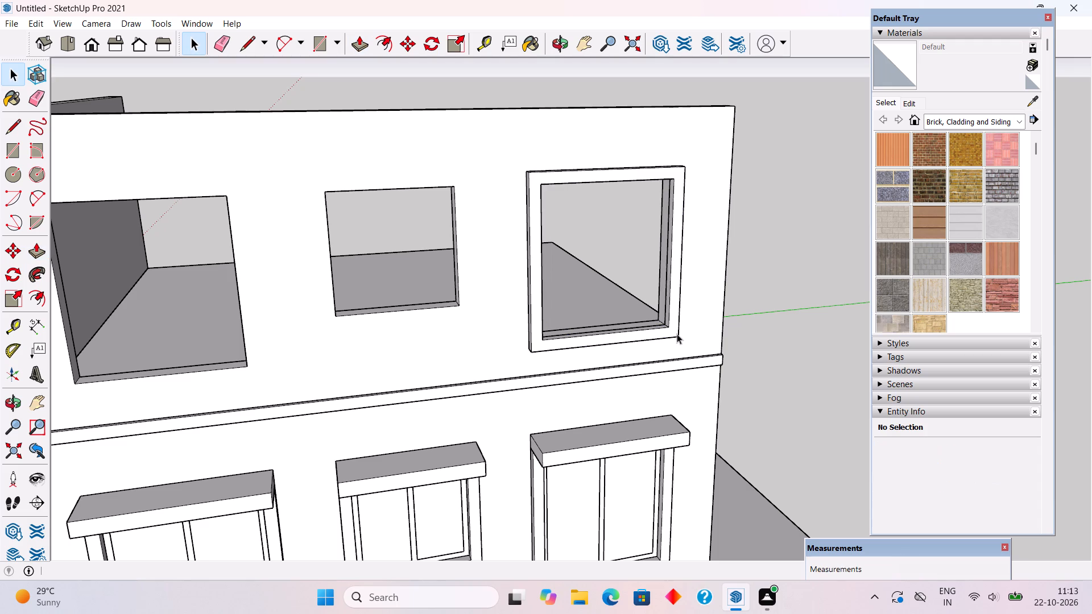
triple_click(674, 319)
right_click(674, 319)
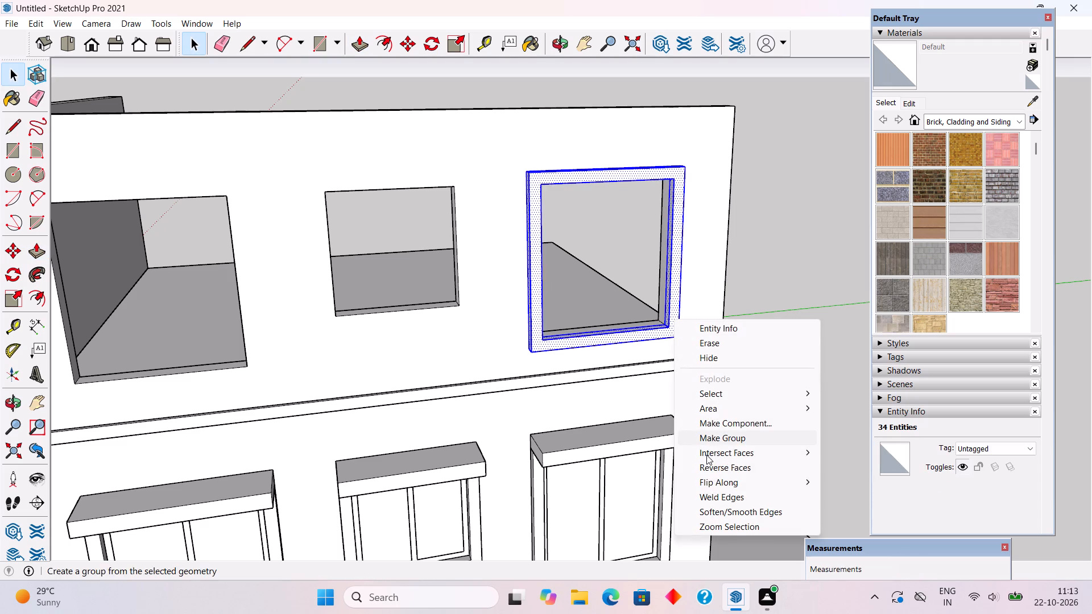
click(710, 438)
Draw a 5' by 5' rectangle corner to corner over the middle upper-floor window opening in the side wall.
scroll(714, 418, down, 4)
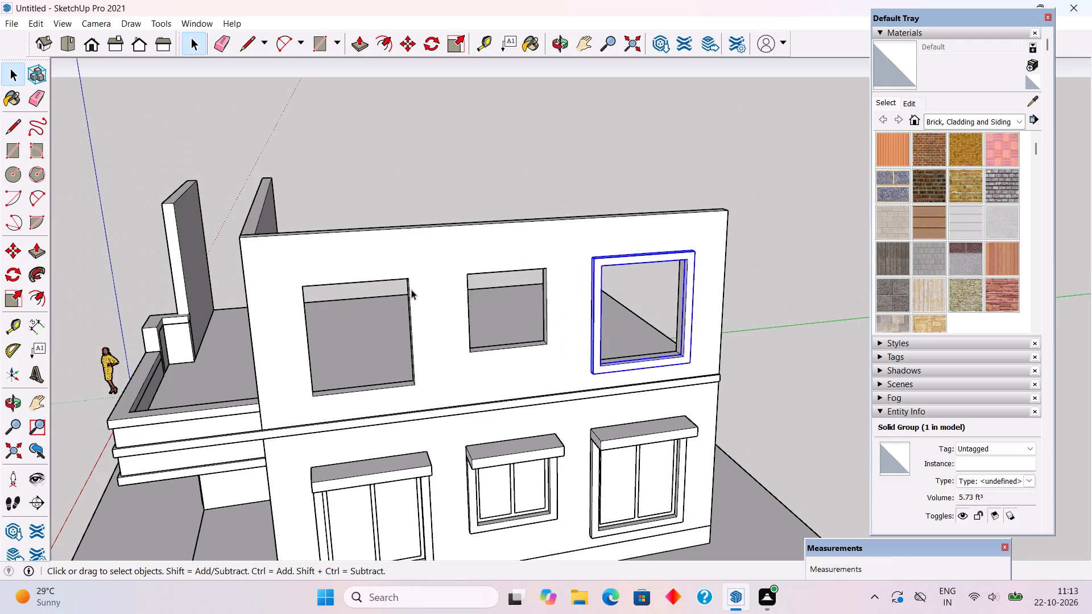
scroll(411, 289, up, 4)
key(r)
click(498, 268)
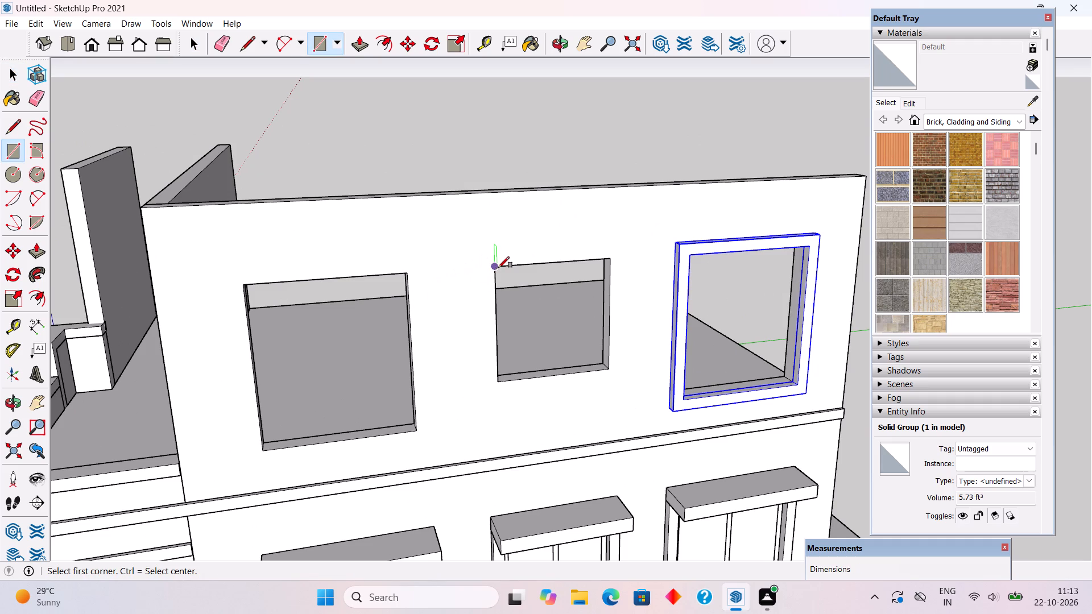
click(611, 367)
Offset the middle opening's rectangle 6'' outward and delete its inner face to leave a flat frame.
key(f)
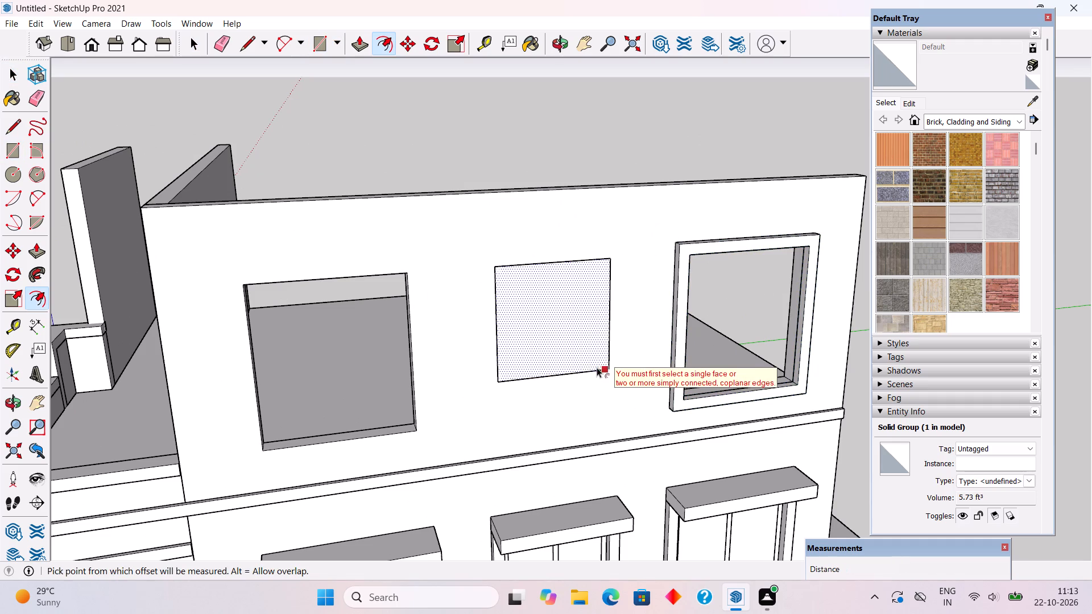
click(590, 367)
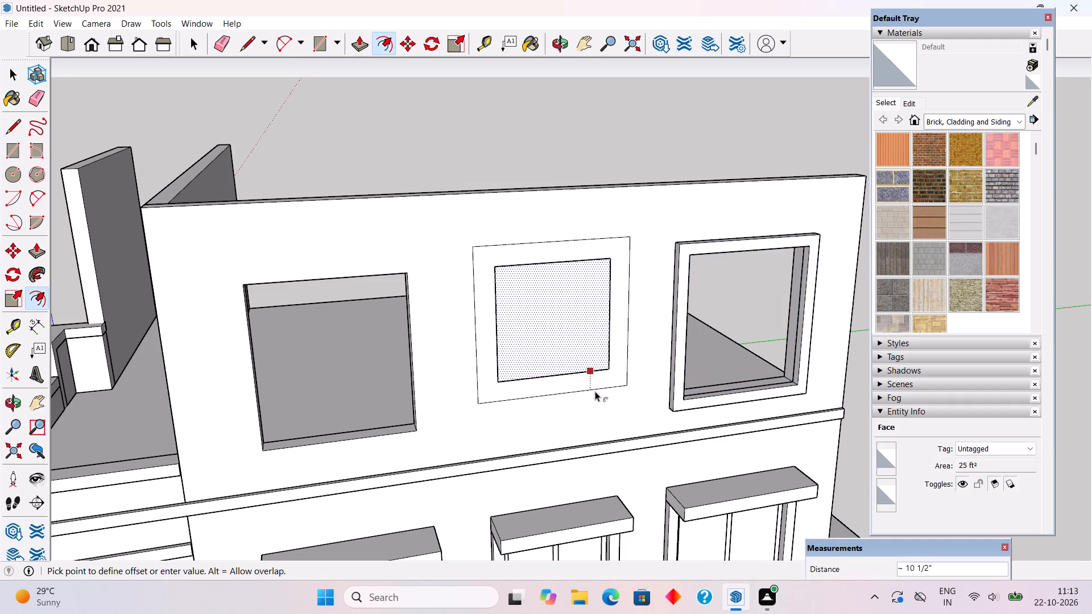
key(5)
key(BackSpace)
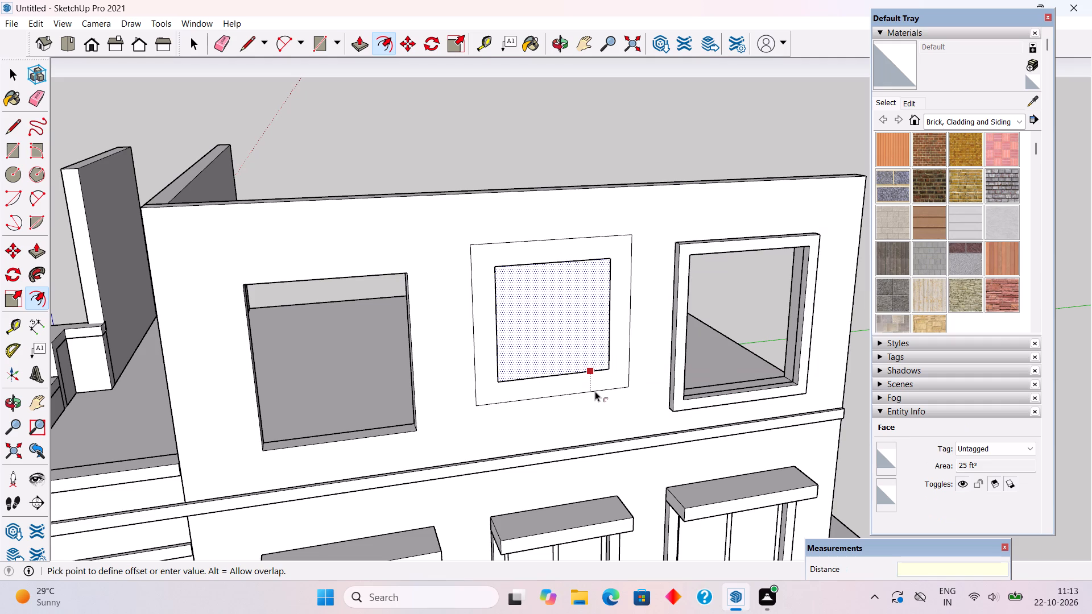
text(6")
key(Return)
key(space)
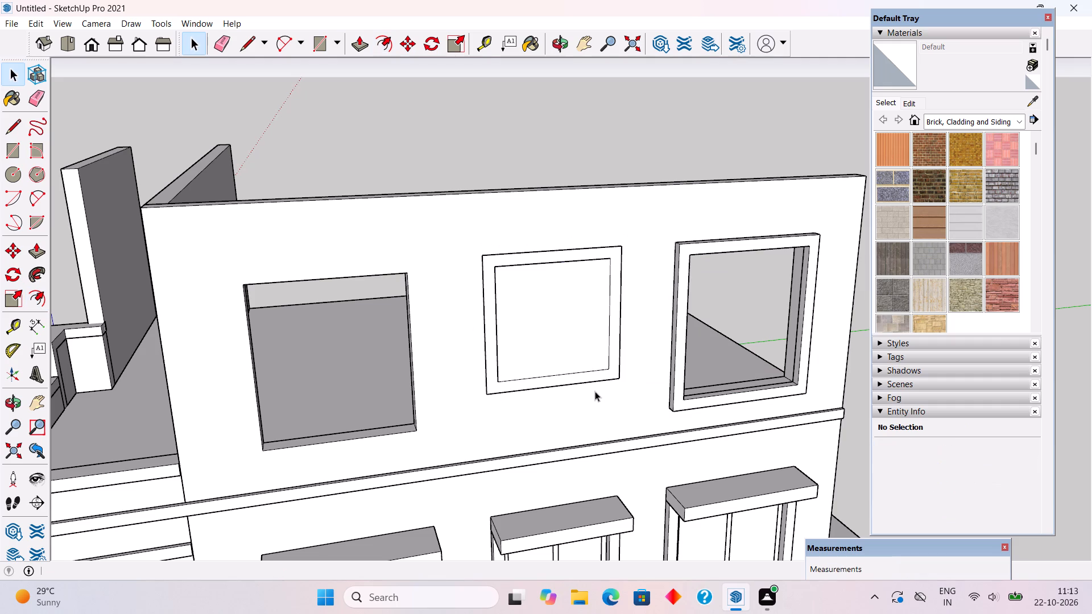
click(588, 337)
key(Delete)
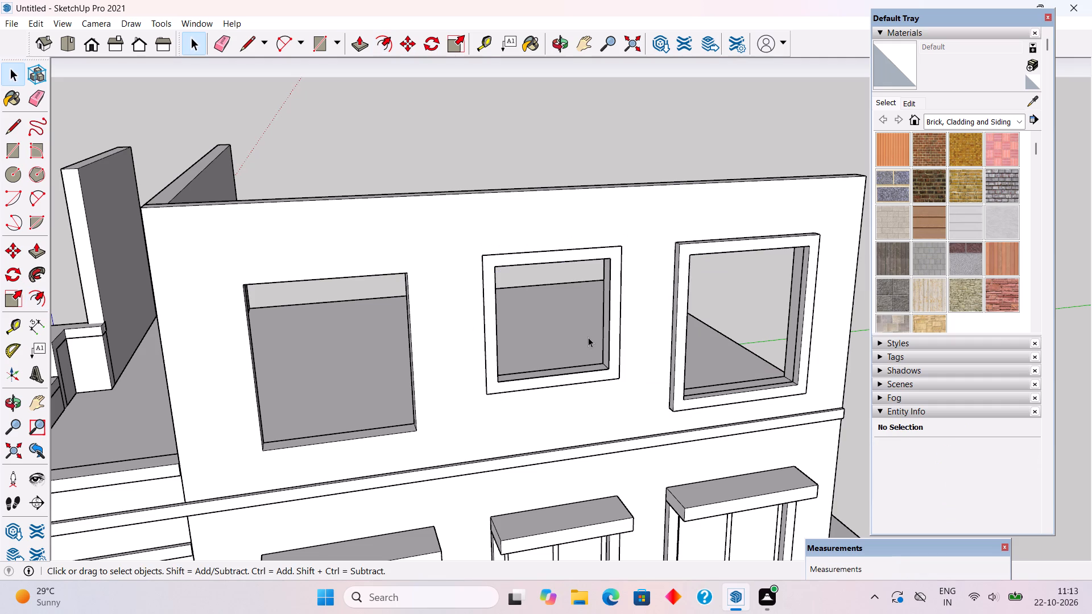
Extrude the middle opening's flat frame outward by 5'' and make the whole frame a group.
key(p)
click(614, 366)
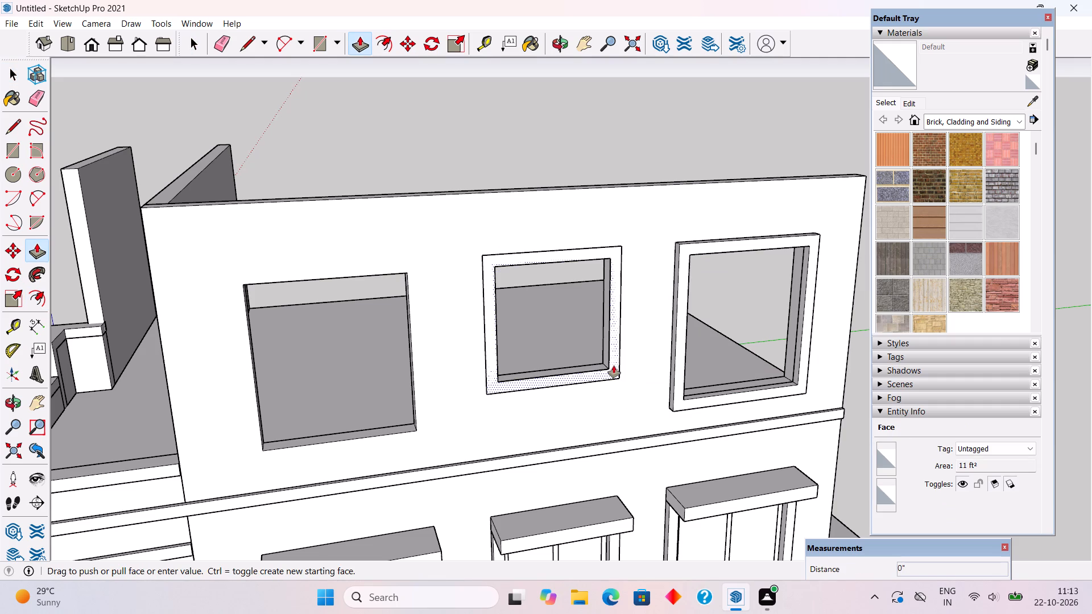
text(5")
key(Return)
key(space)
triple_click(617, 376)
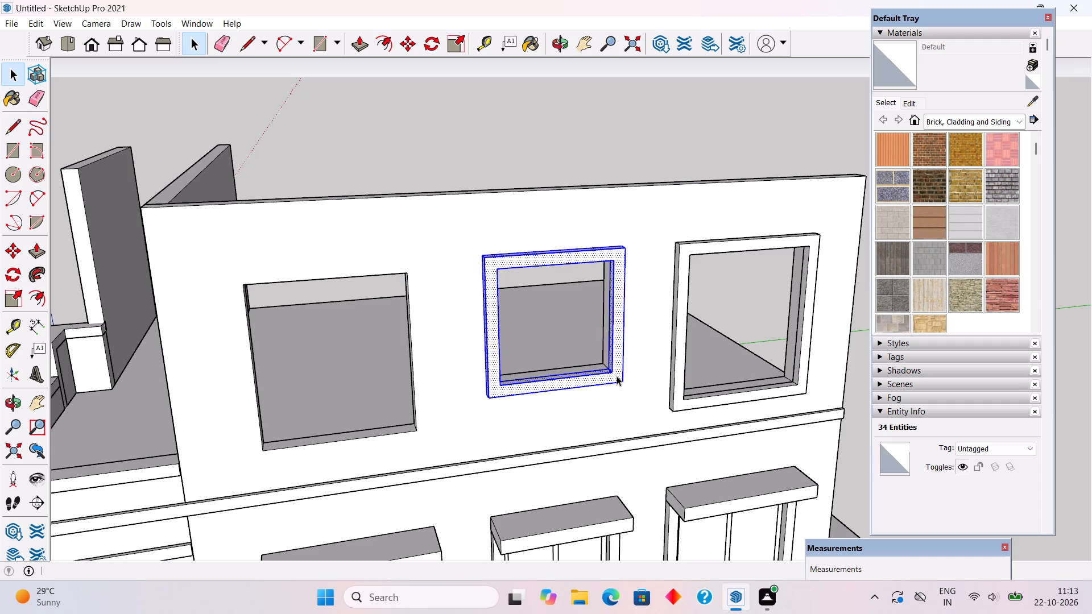
right_click(617, 376)
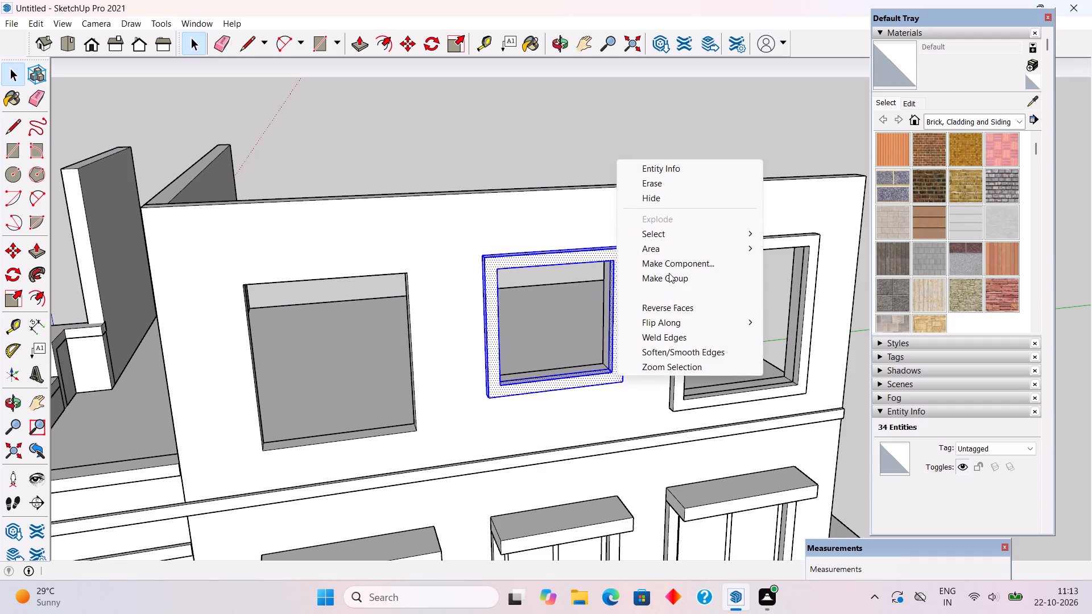
click(669, 273)
click(529, 136)
Draw a 6'9'' by 6' rectangle corner to corner over the upper-floor side-wall opening nearest the balcony.
scroll(520, 329, down, 1)
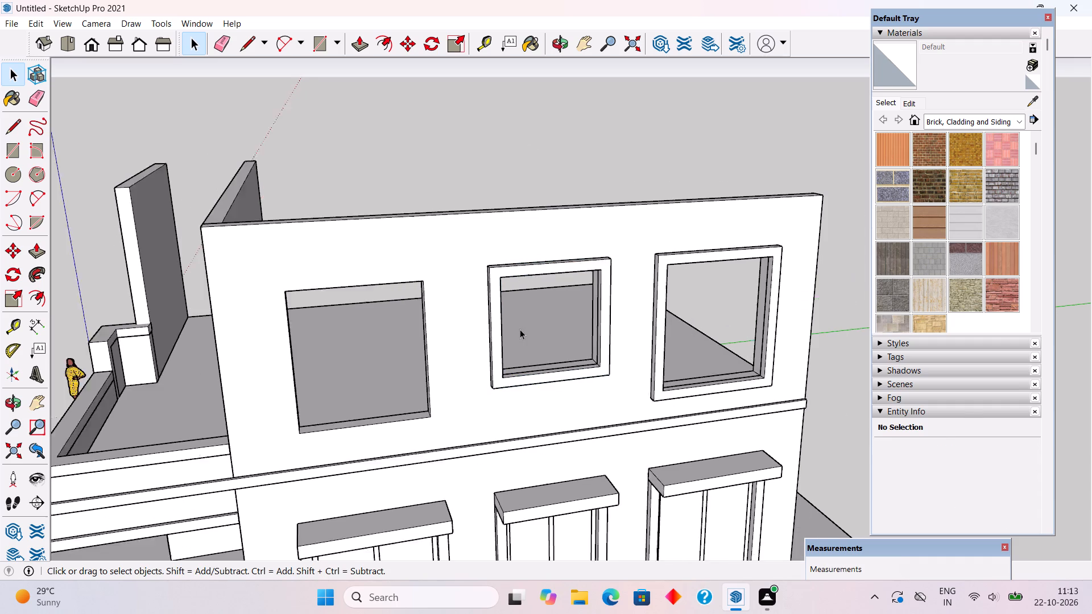
scroll(520, 329, down, 1)
scroll(338, 418, up, 3)
scroll(338, 418, down, 2)
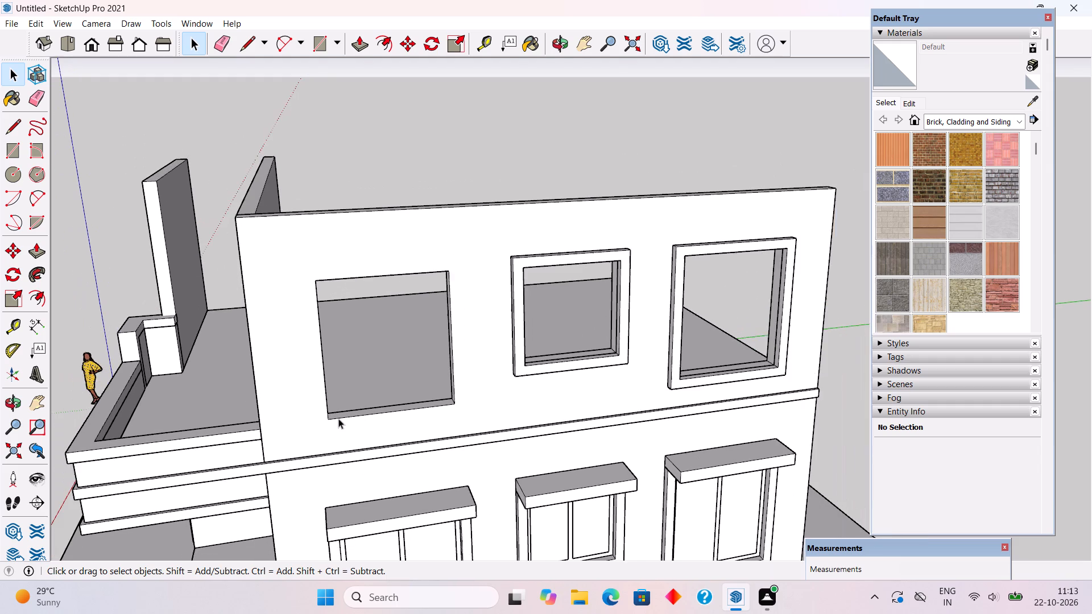
middle_drag(342, 363, 378, 289)
key(r)
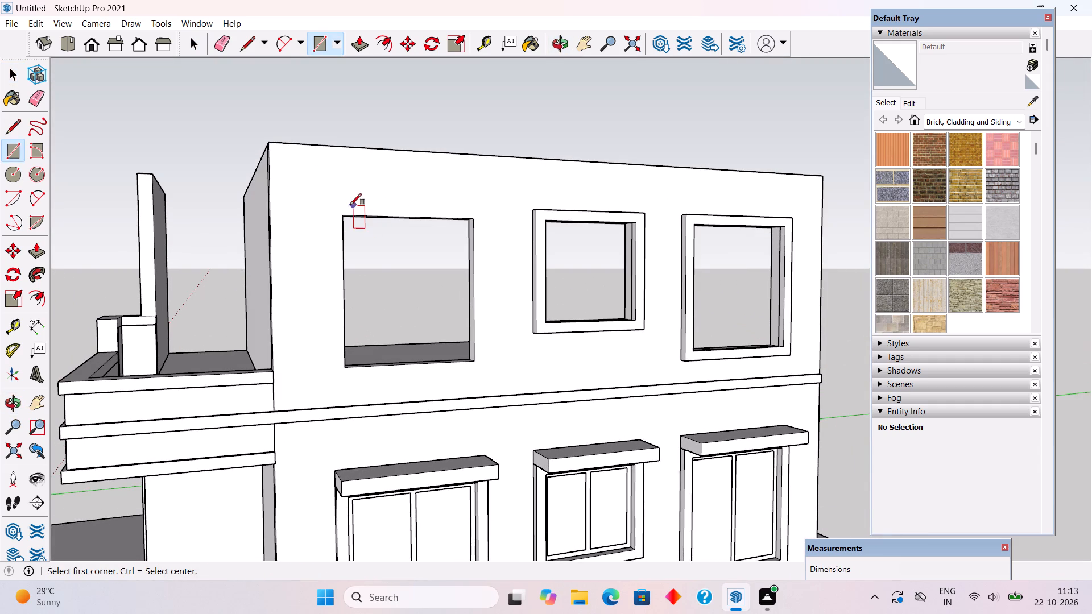
click(341, 221)
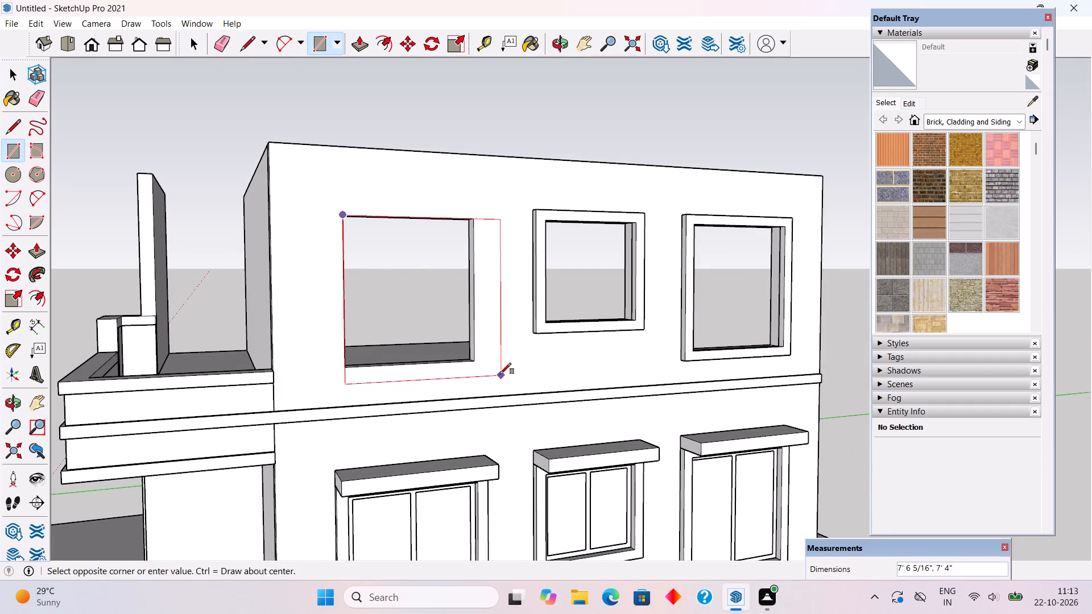
click(475, 357)
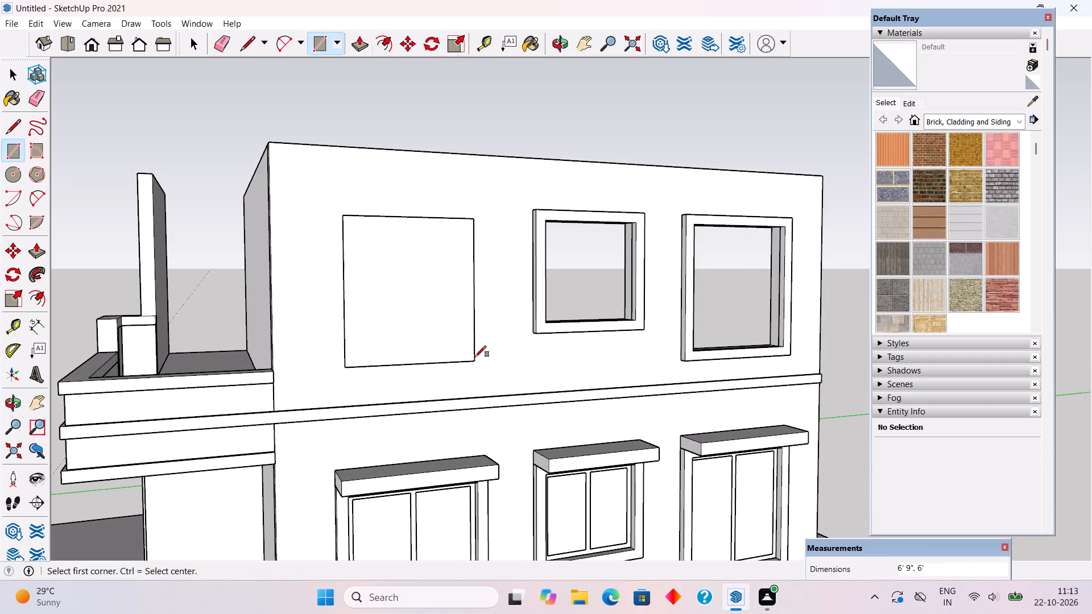
Offset the rectangle nearest the balcony 6'' outward and delete its inner face to leave a flat frame.
key(f)
click(457, 354)
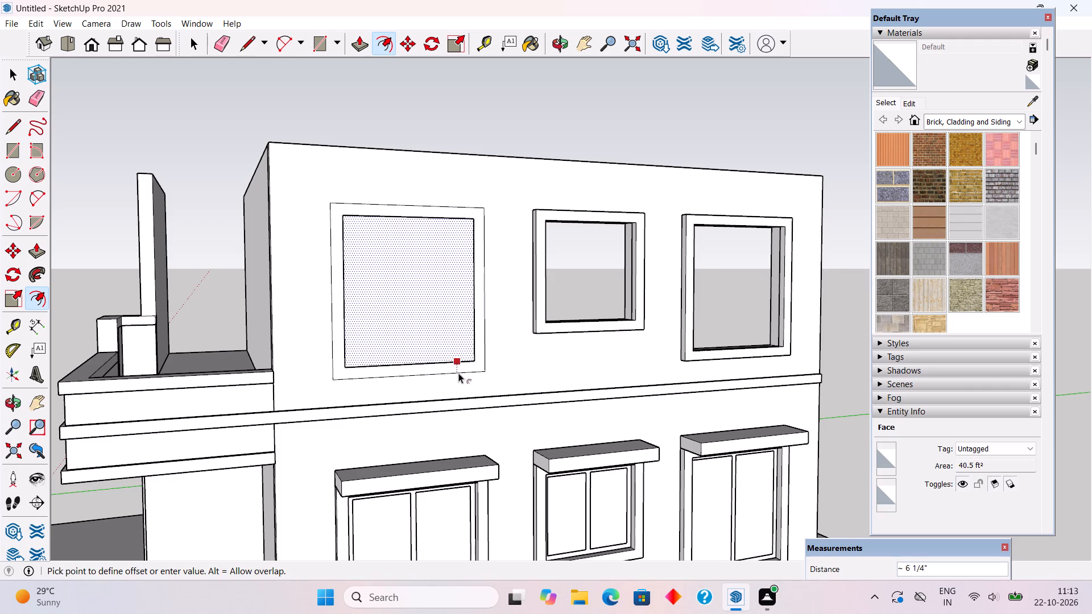
key(5)
key(BackSpace)
text(6")
key(Return)
key(space)
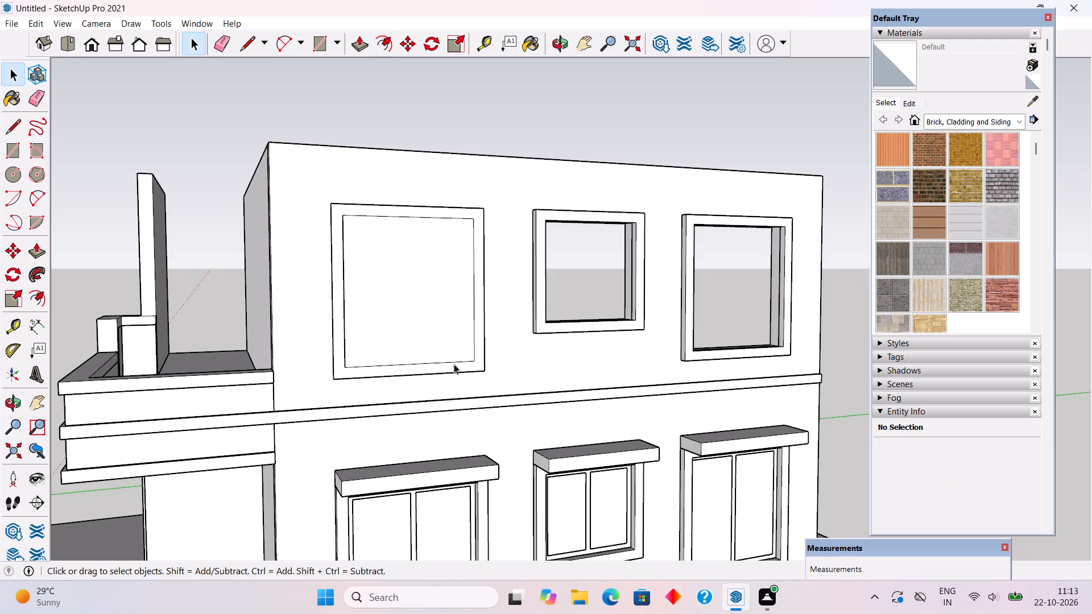
click(449, 341)
key(Delete)
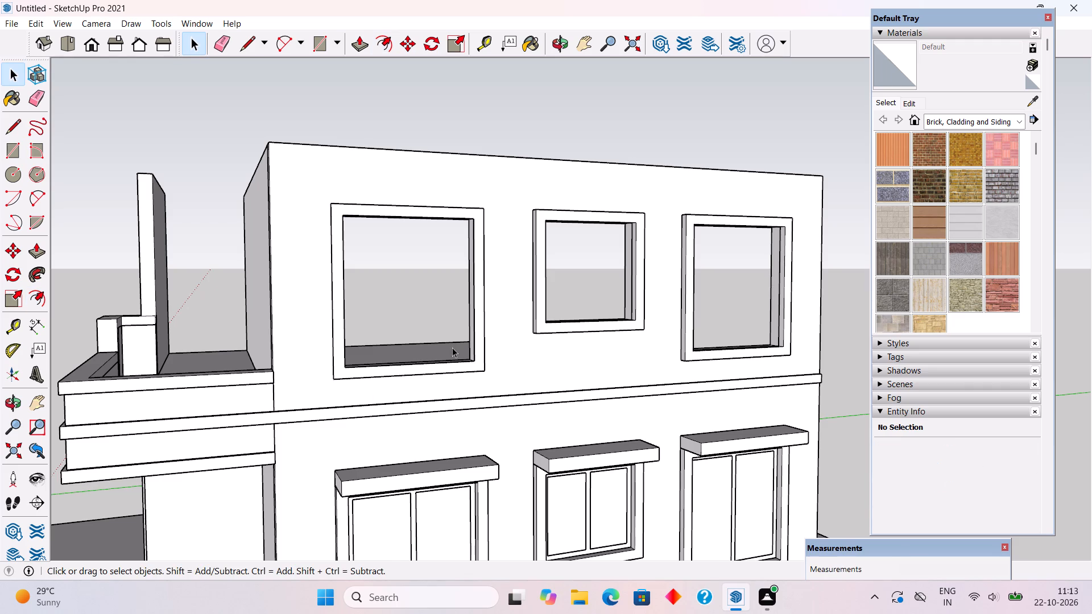
Extrude the flat frame nearest the balcony outward by 5'' and make the whole frame a group.
key(p)
click(479, 363)
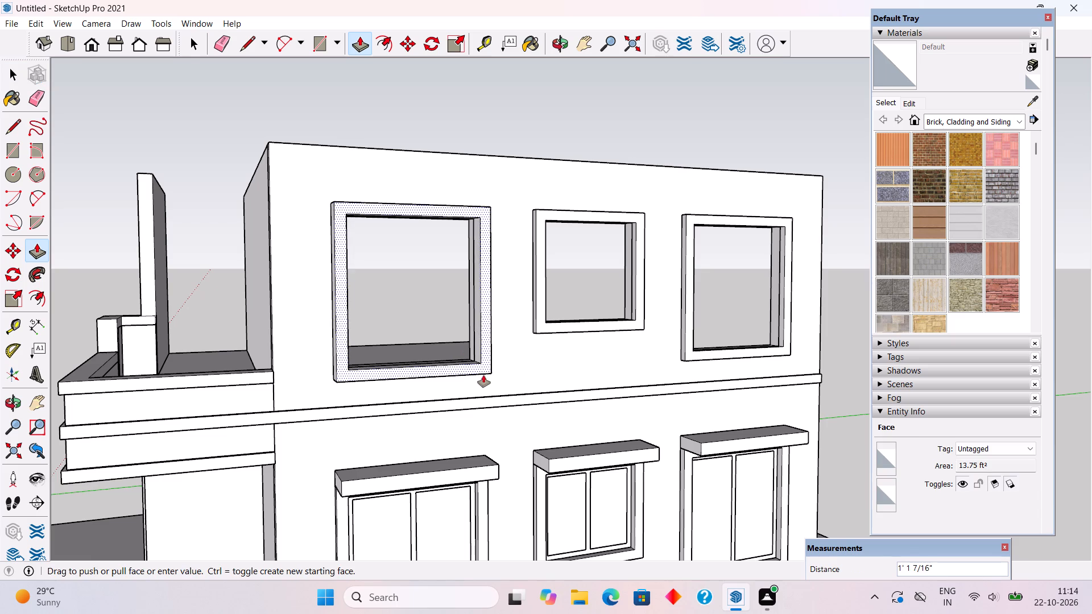
text(5")
key(Return)
key(space)
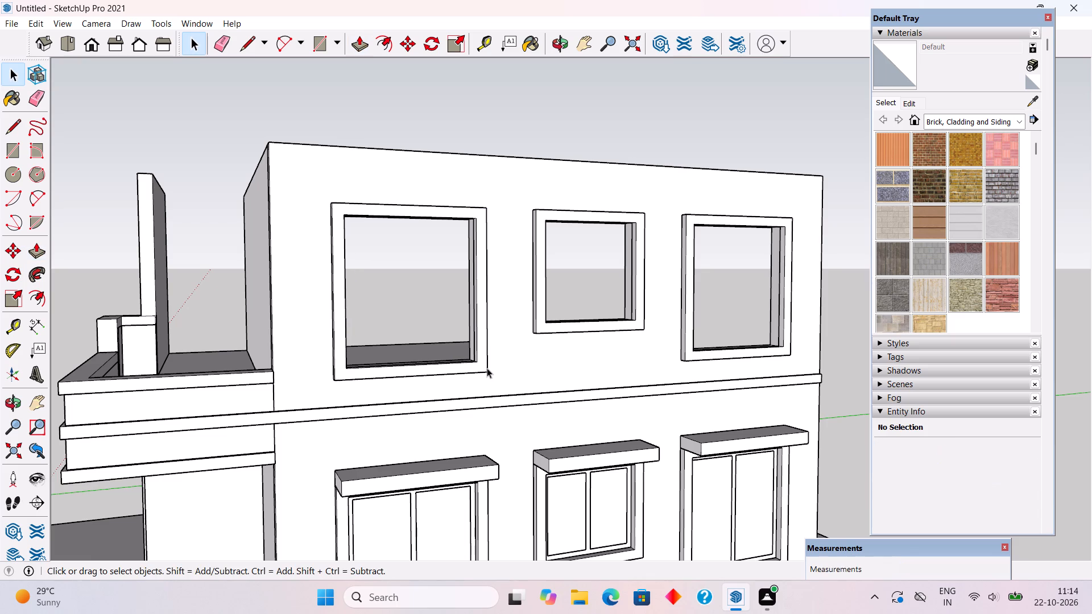
triple_click(485, 354)
click(485, 354)
right_click(485, 354)
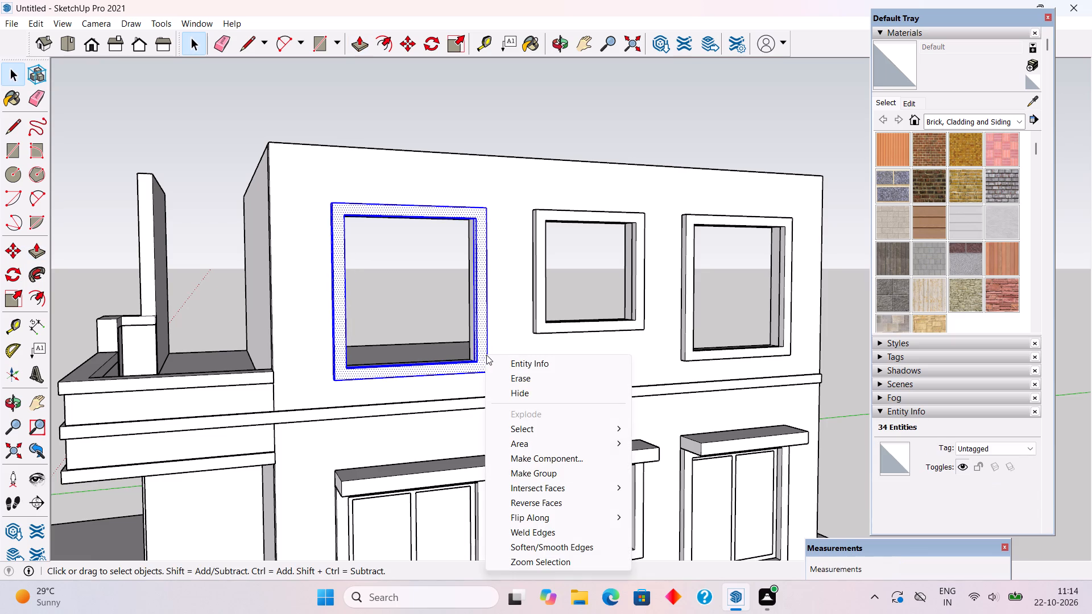
click(534, 476)
click(427, 310)
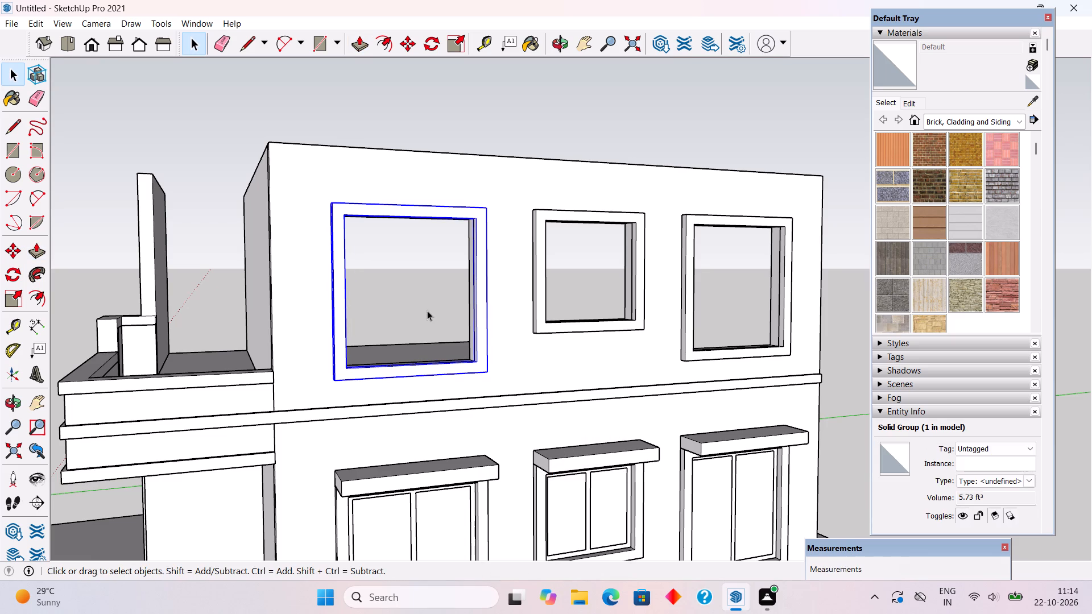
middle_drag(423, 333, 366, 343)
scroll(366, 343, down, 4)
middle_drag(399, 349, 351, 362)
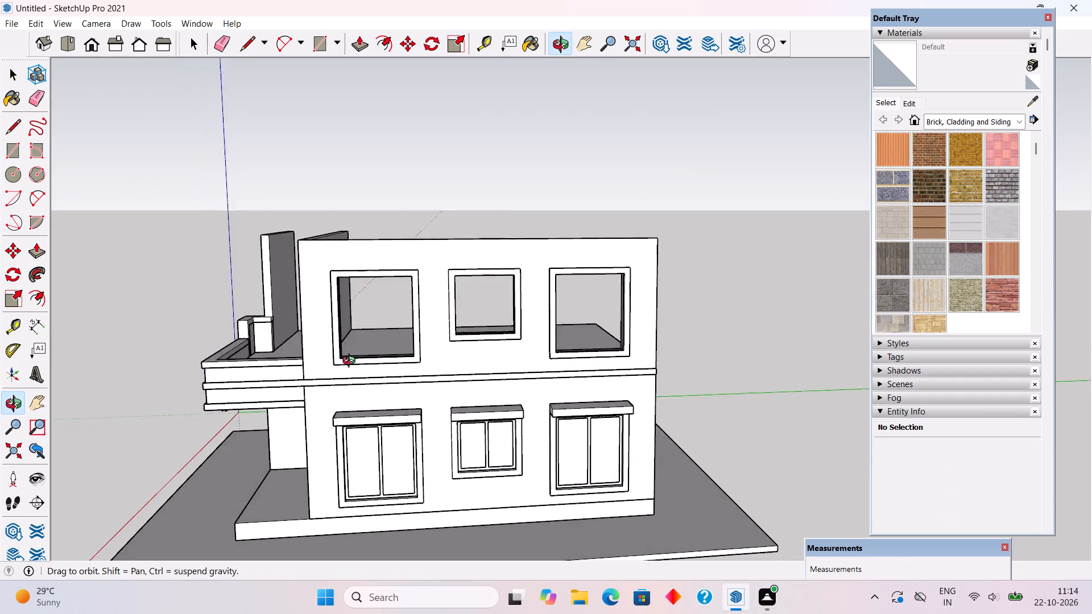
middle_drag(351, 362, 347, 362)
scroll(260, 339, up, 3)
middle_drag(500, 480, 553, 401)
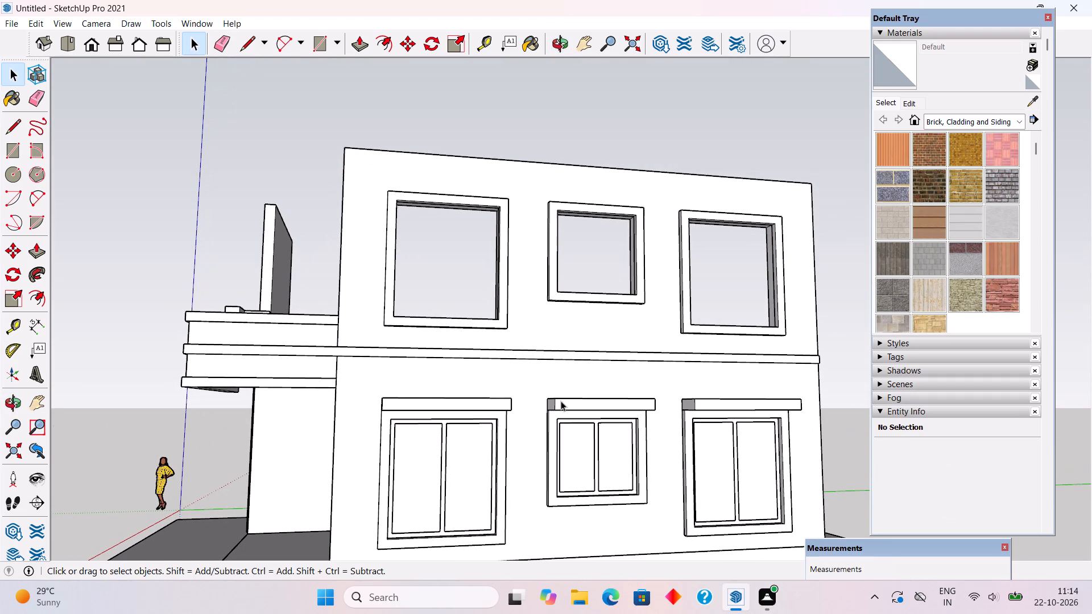
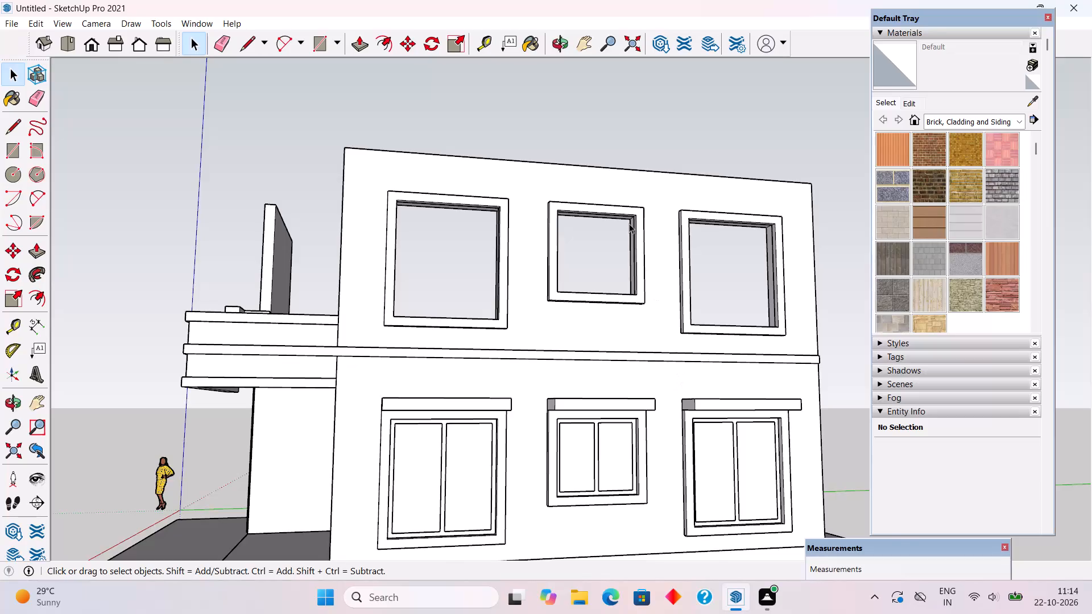
Draw a 6'9'' by 6' rectangle inside the upper-floor frame nearest the balcony and offset it 3'' inward.
middle_drag(626, 248, 622, 385)
scroll(340, 318, up, 4)
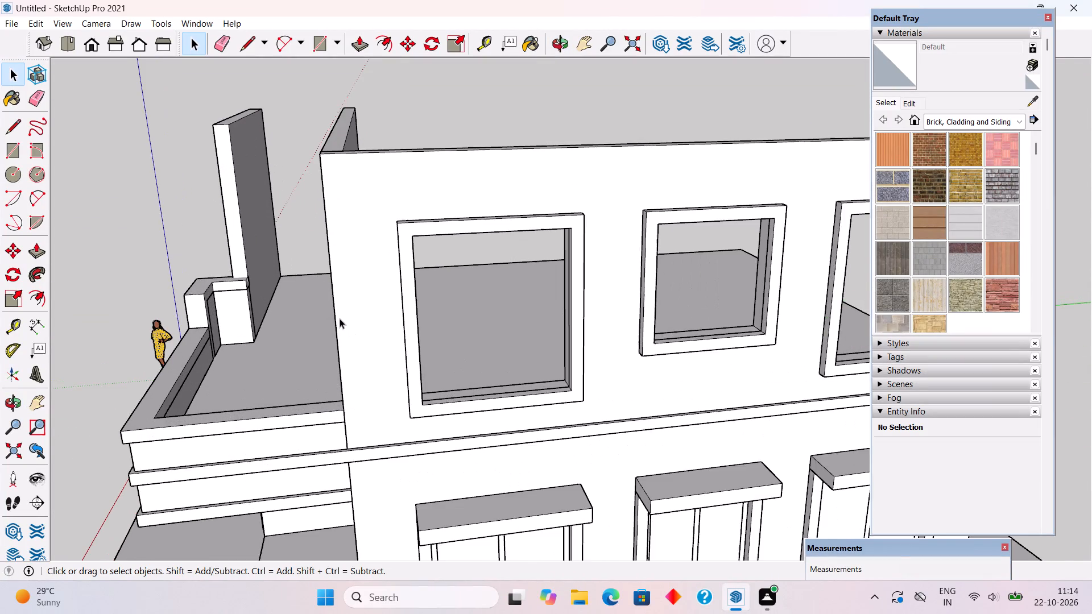
scroll(343, 318, up, 1)
key(r)
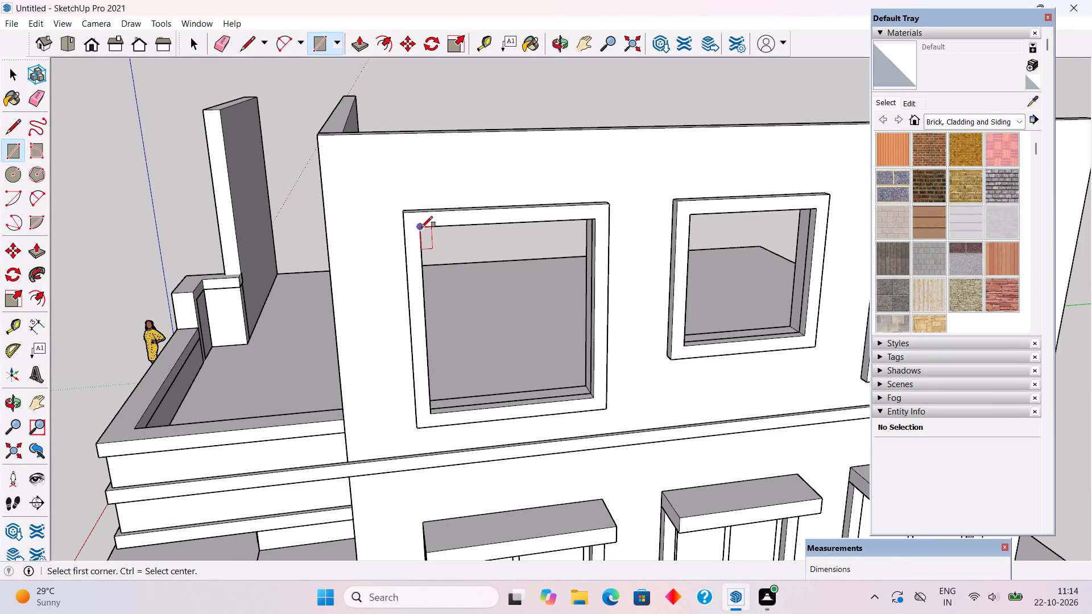
click(421, 227)
click(594, 395)
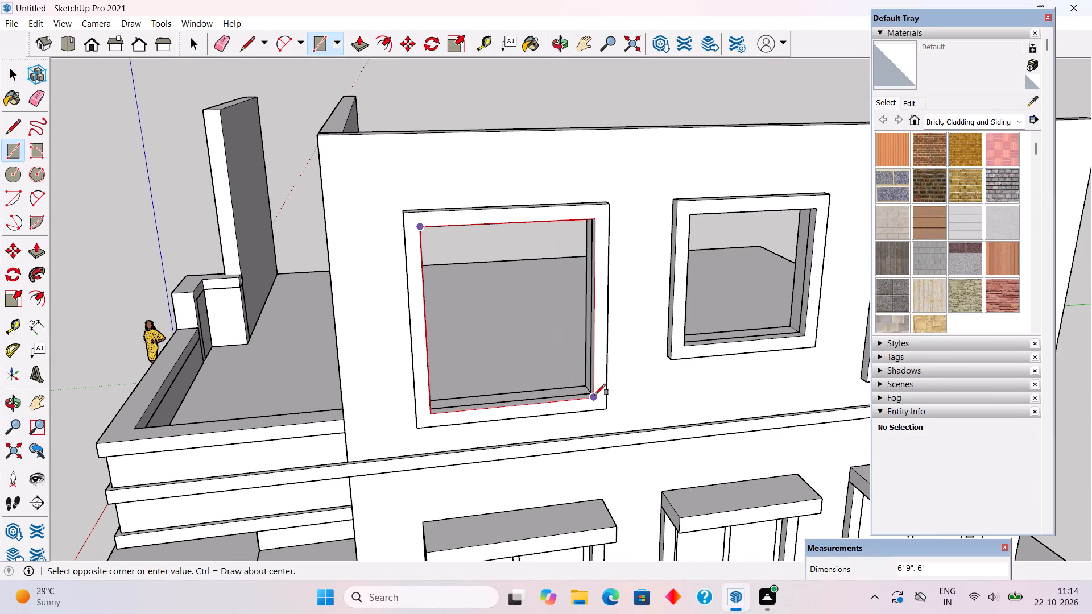
key(f)
click(567, 395)
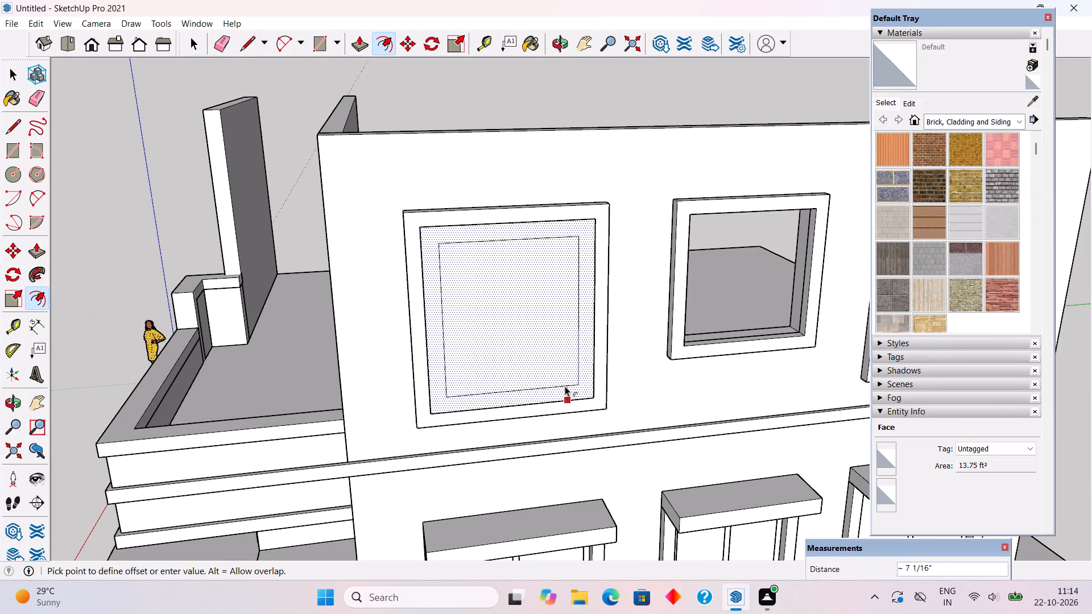
text(3")
key(Return)
Place a vertical guide through the centre of the window nearest the balcony and one guide 1.5'' to each side.
key(t)
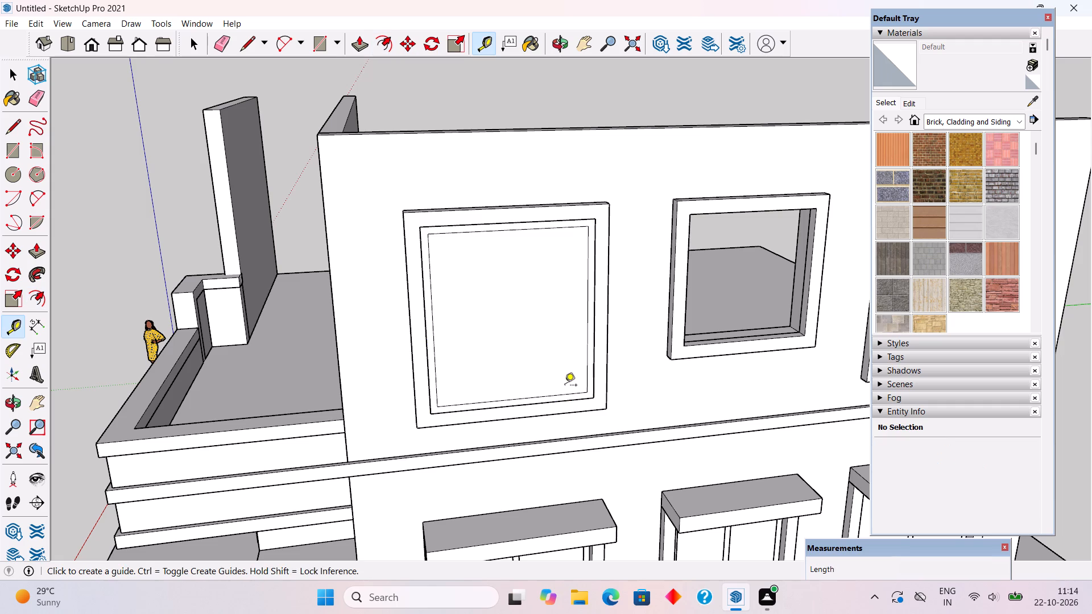
click(437, 367)
click(518, 401)
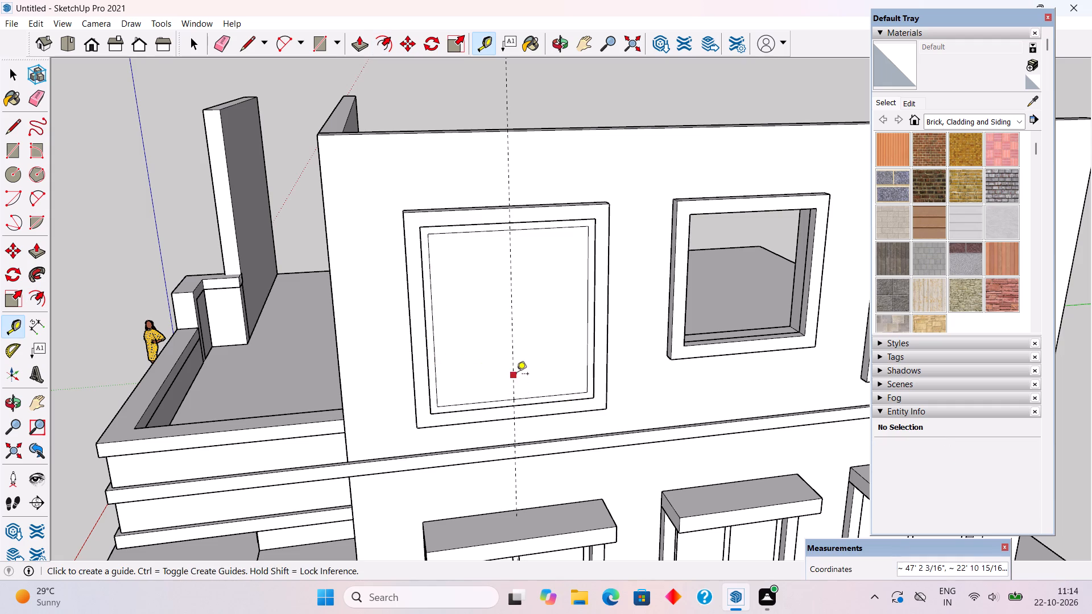
click(516, 375)
text(1.5")
key(Return)
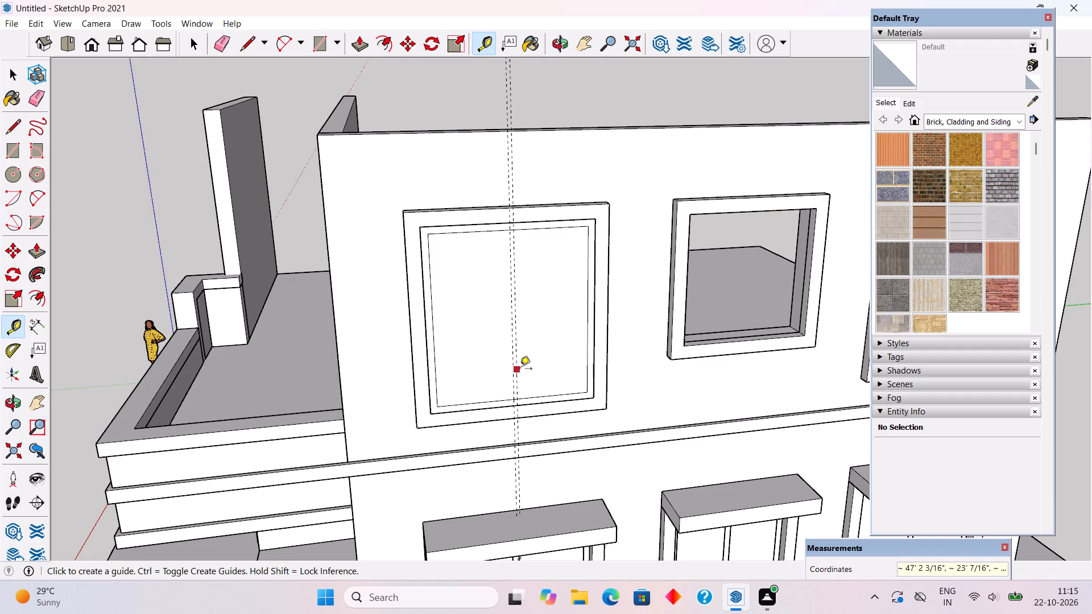
click(512, 370)
text(1.5")
key(Return)
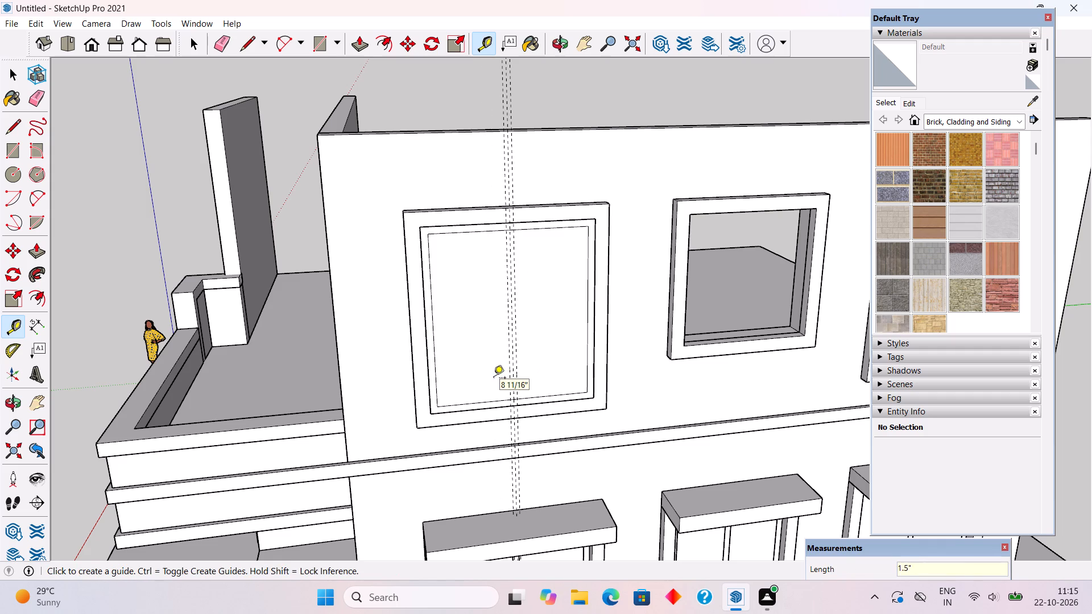
Draw two 6'3'' vertical mullion lines along the outer guides and erase the short inner-frame edges between them at top and bottom.
key(l)
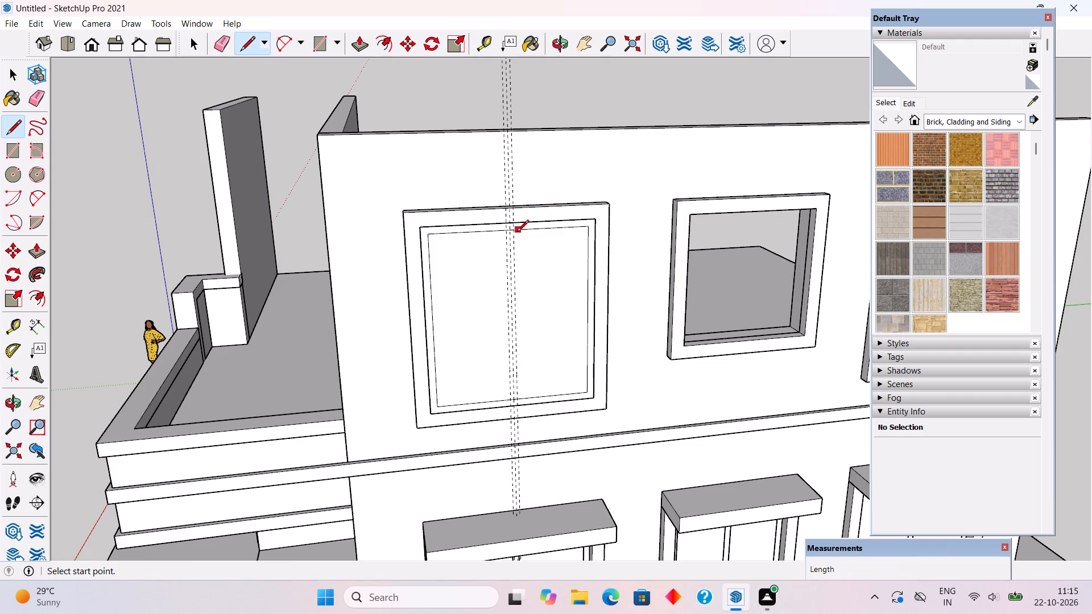
click(517, 233)
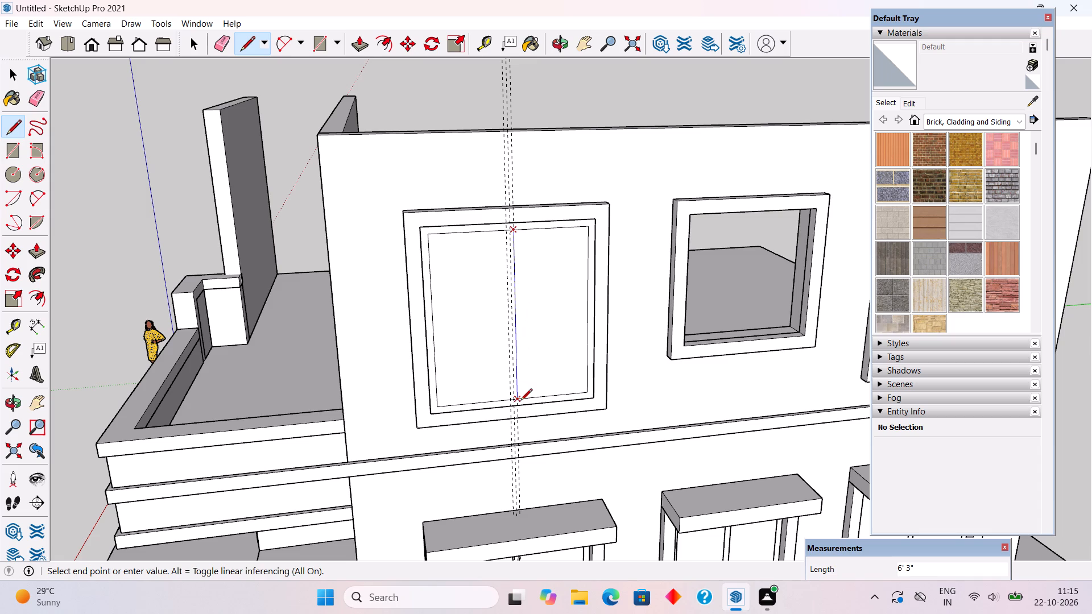
click(520, 401)
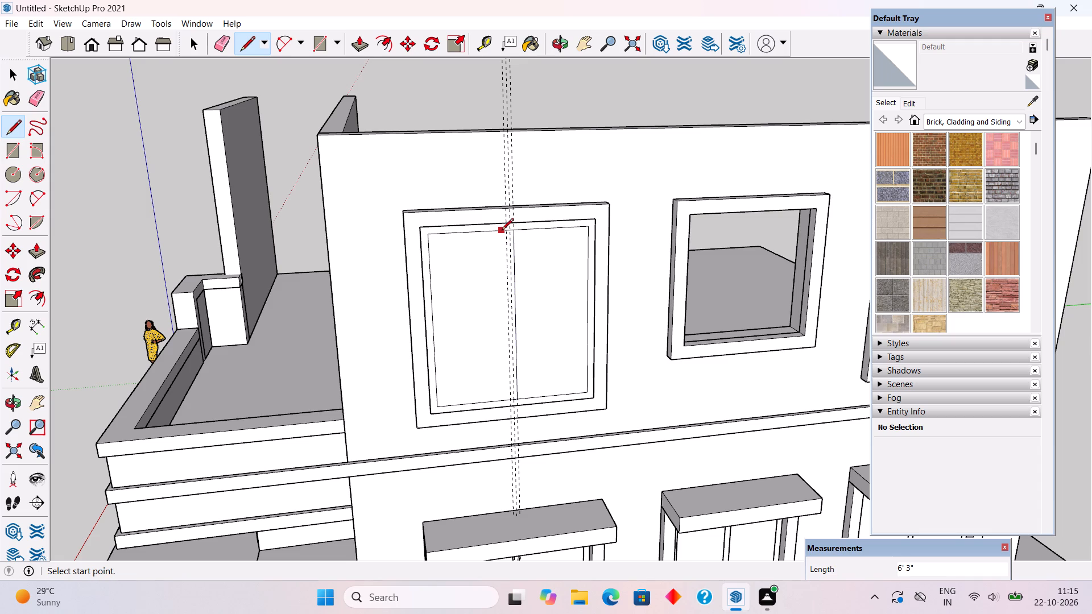
click(505, 230)
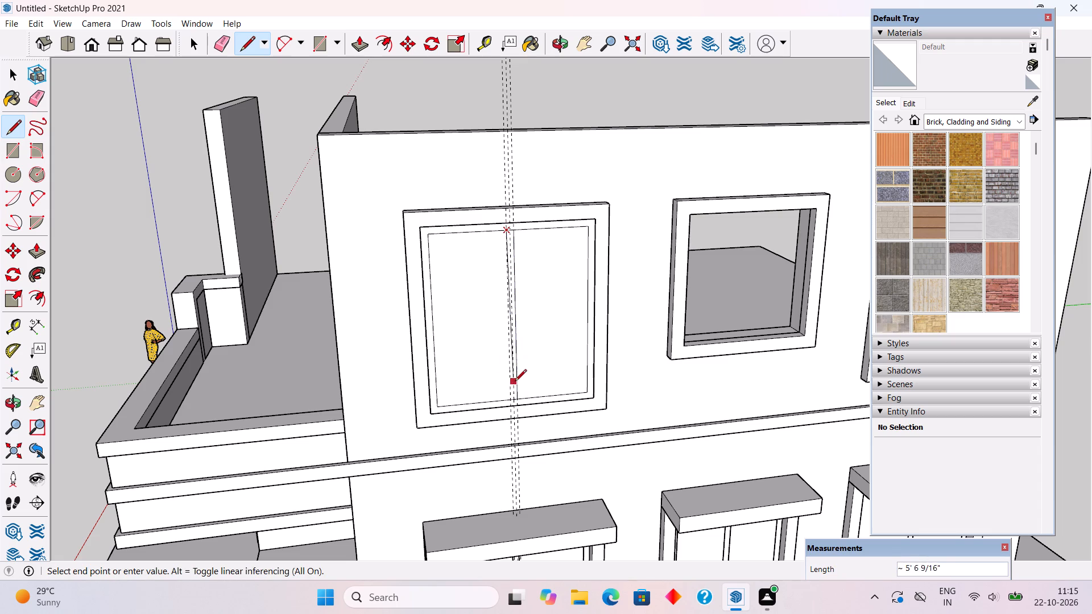
scroll(507, 407, up, 5)
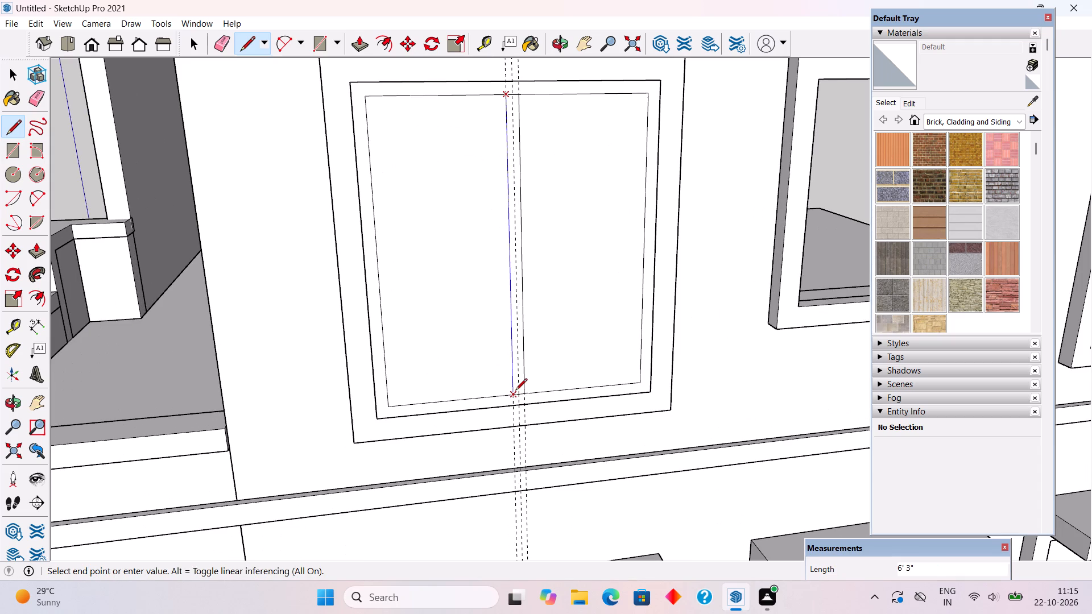
click(514, 396)
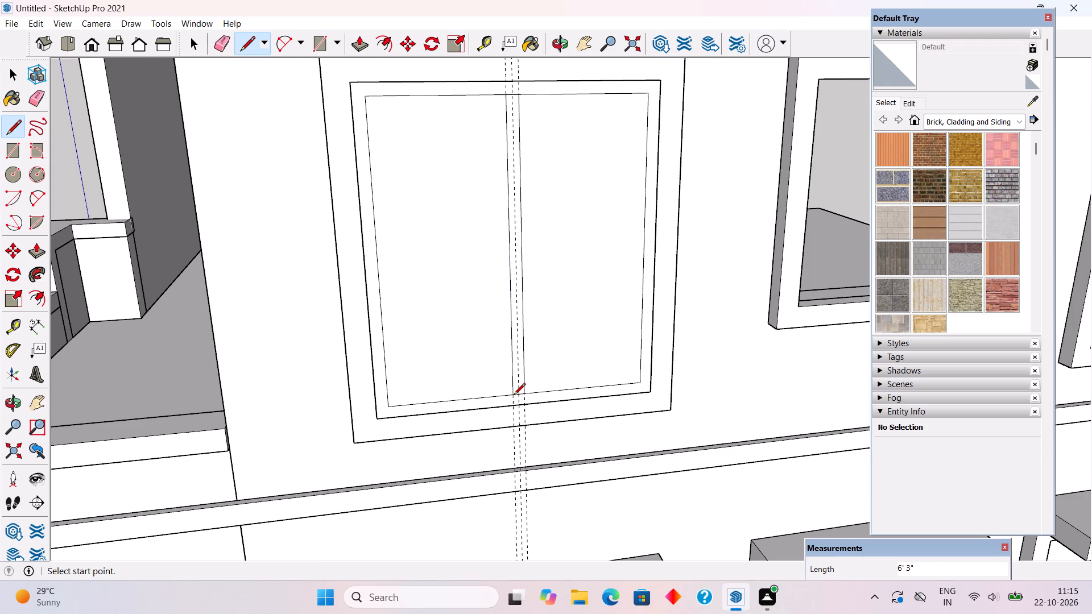
key(e)
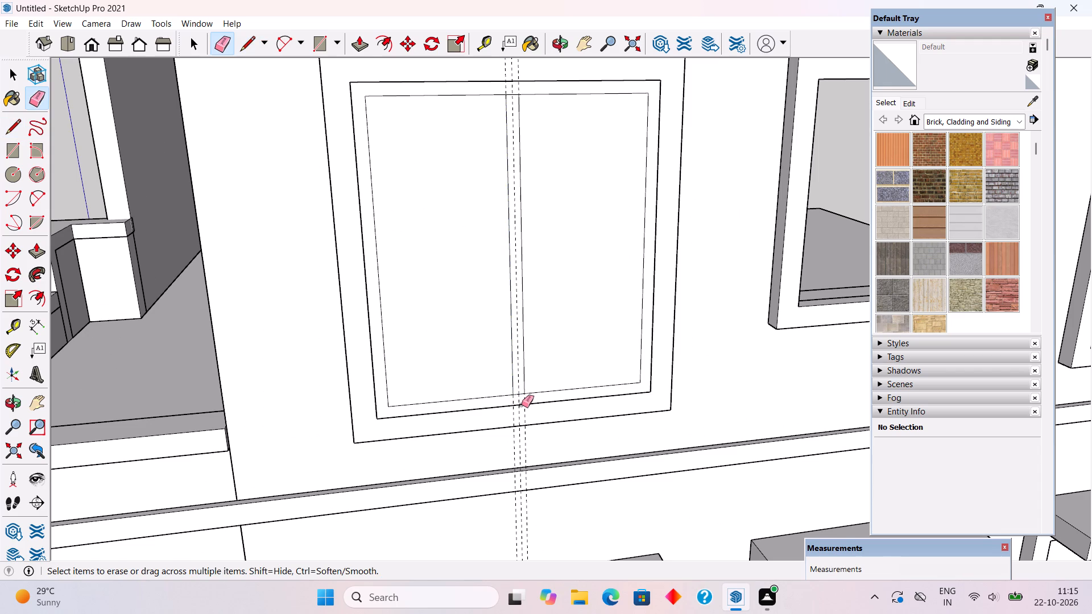
scroll(522, 405, up, 3)
click(515, 390)
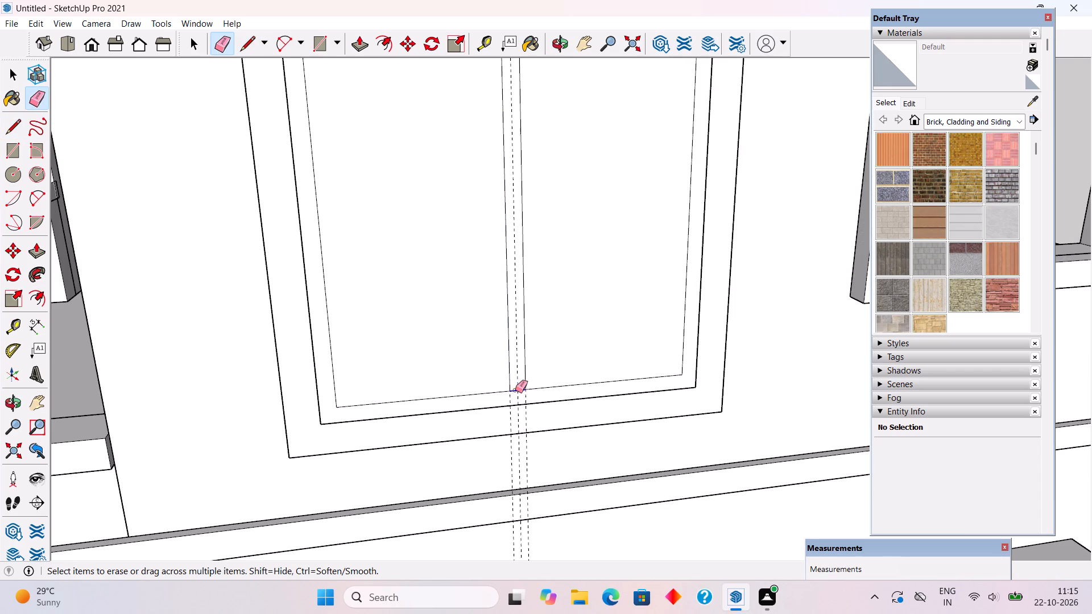
scroll(514, 396, down, 7)
scroll(511, 165, up, 1)
click(511, 165)
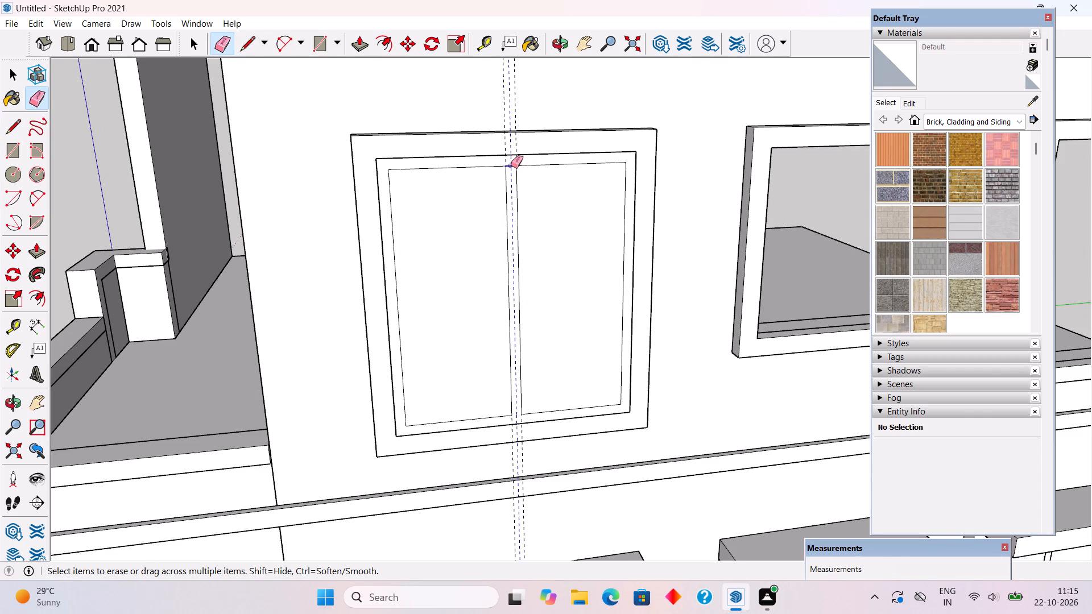
Delete the two pane faces to leave a flat sash frame with a central mullion.
key(space)
click(485, 250)
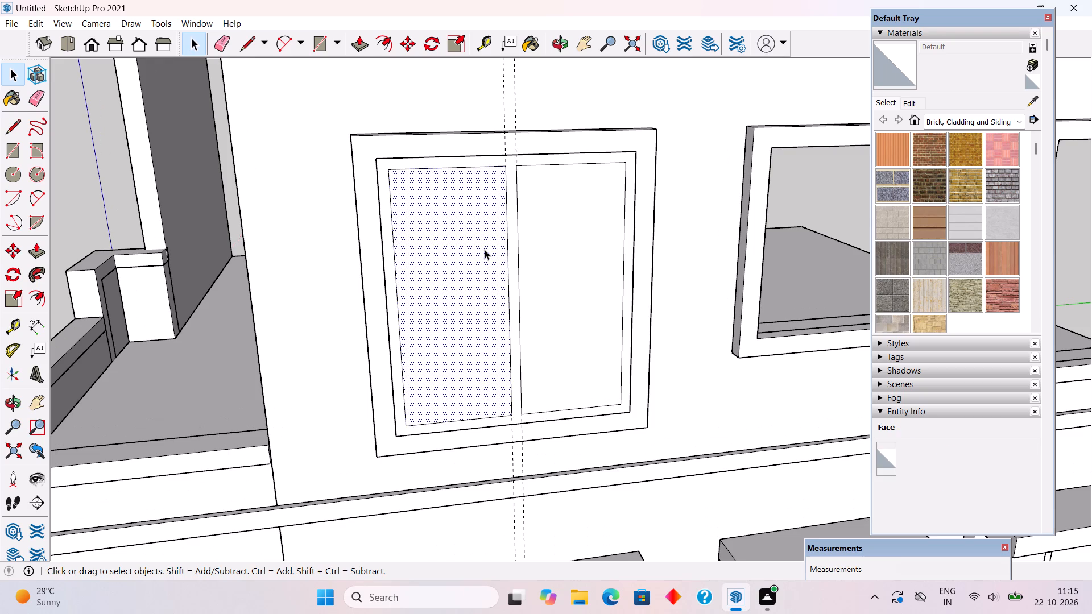
key(Delete)
click(556, 294)
key(Delete)
Extrude the flat sash frame outward by 3'' and make the whole sash frame a group.
key(p)
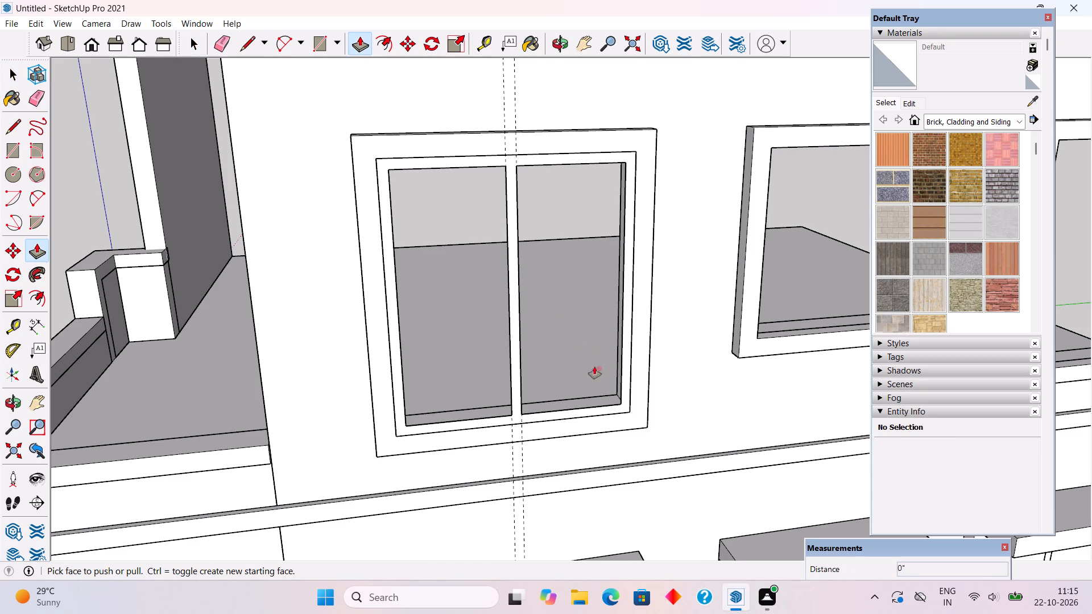
click(610, 408)
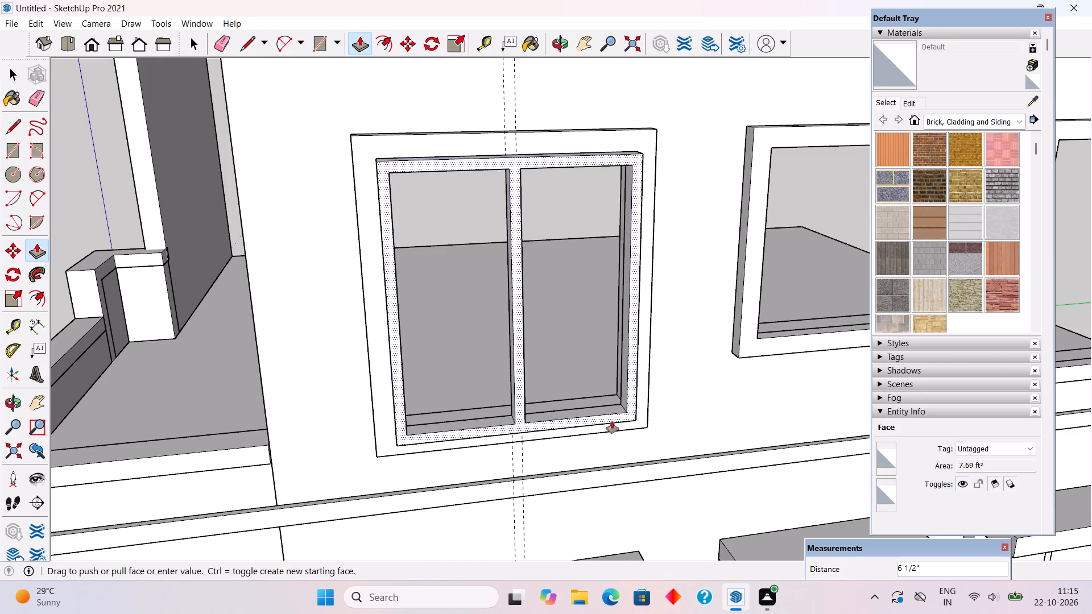
text(3")
key(Return)
key(space)
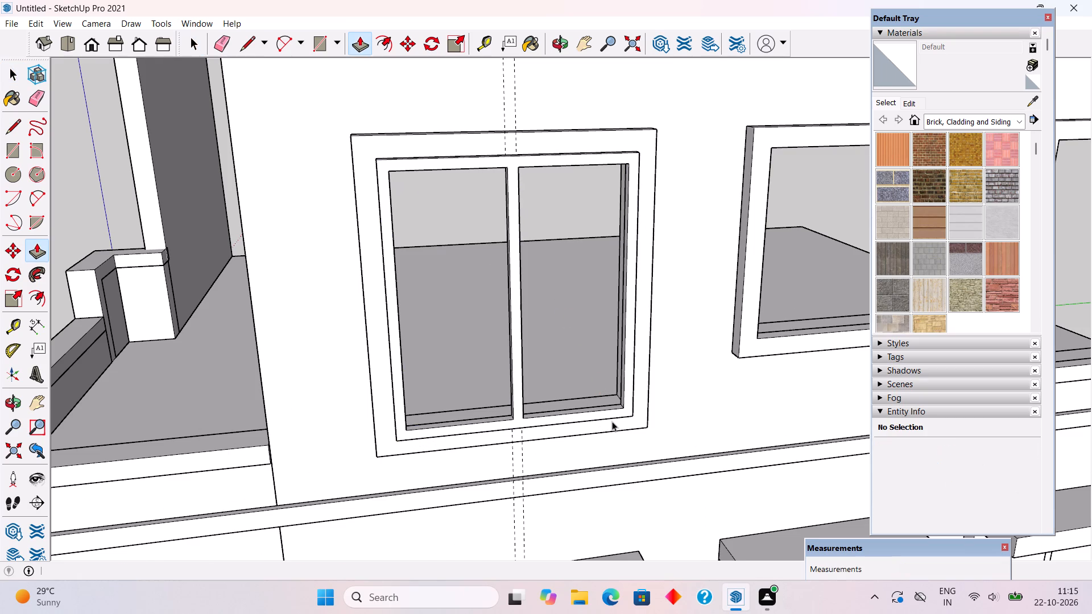
triple_click(613, 412)
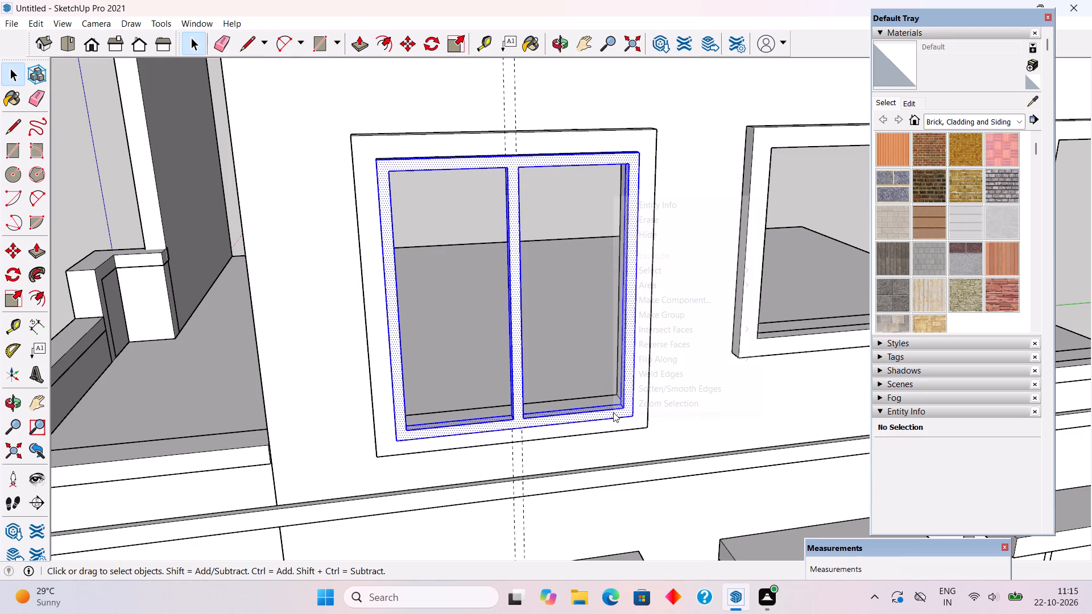
right_click(613, 412)
click(651, 308)
Move the sash group 8'' back into the wall opening, from its lower outer corner to the opening's inner corner.
middle_drag(588, 409, 614, 427)
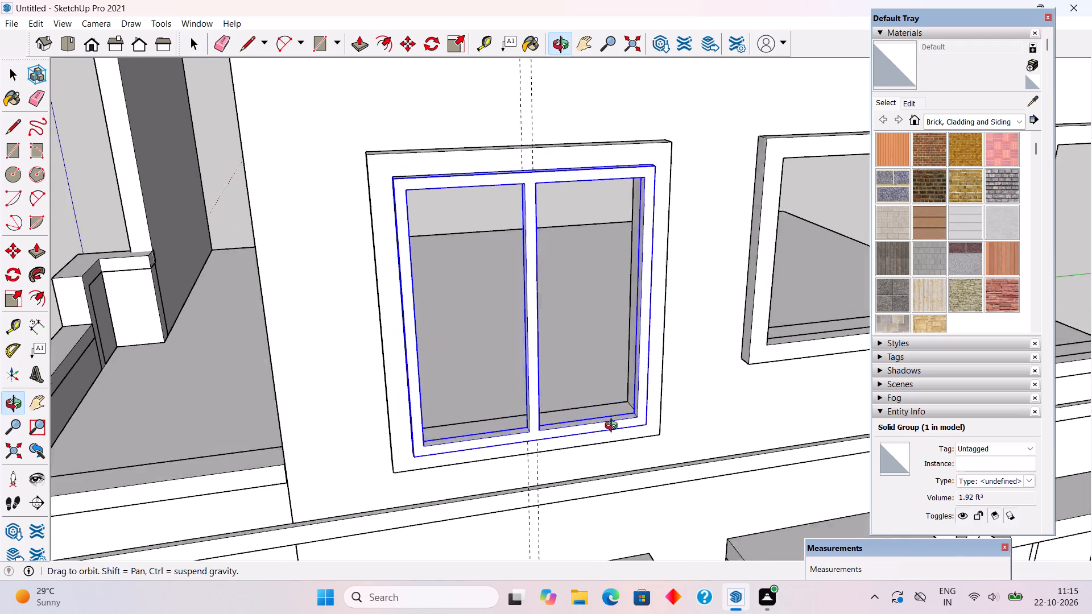
middle_drag(614, 427, 653, 437)
scroll(680, 434, up, 5)
key(m)
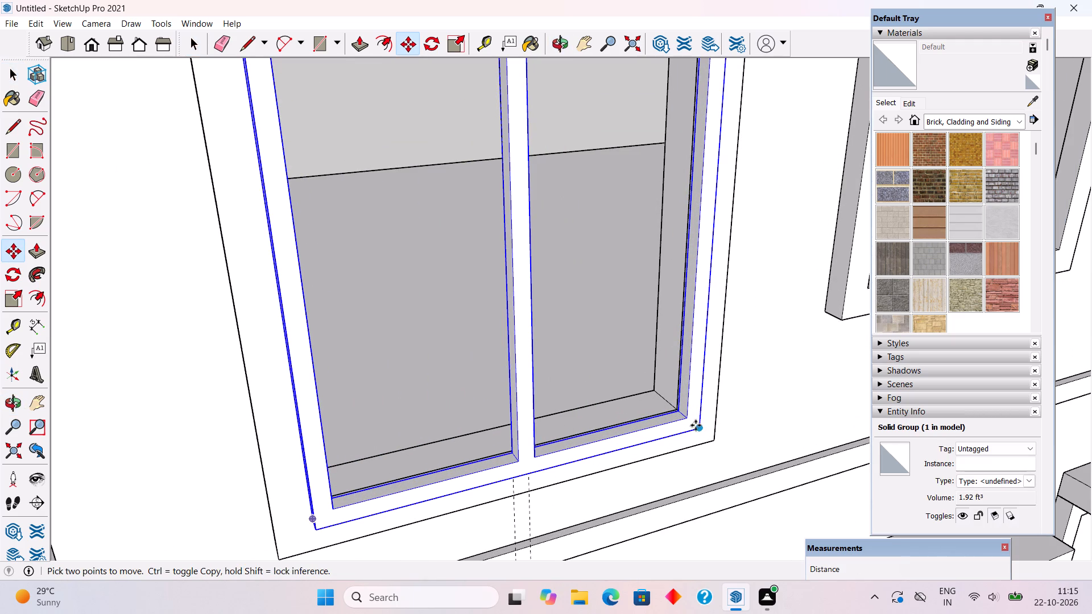
click(702, 430)
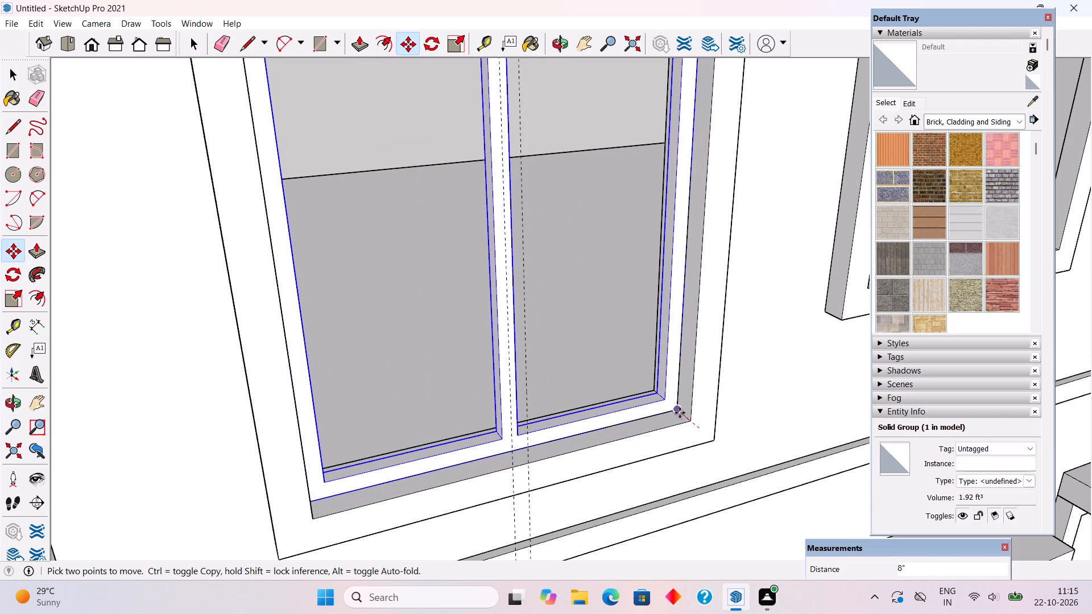
click(676, 409)
key(space)
scroll(676, 409, down, 3)
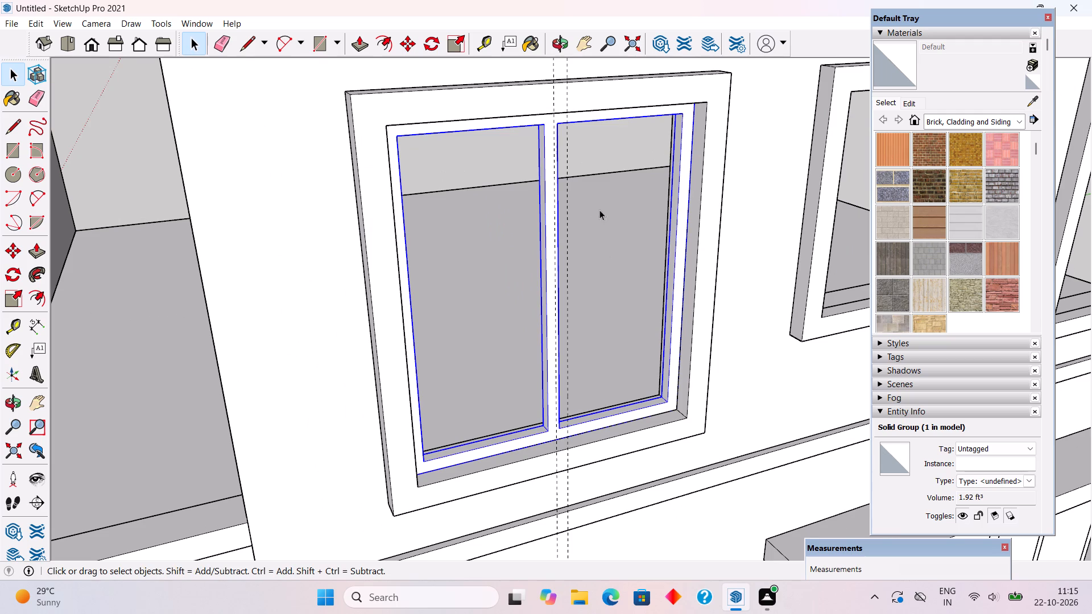
click(606, 136)
scroll(623, 187, down, 3)
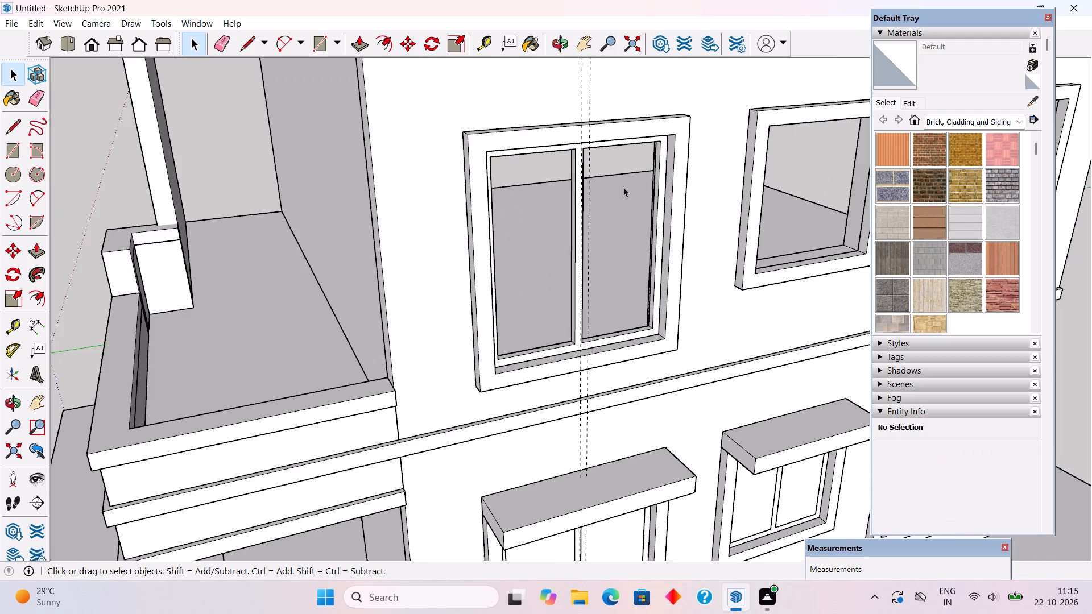
middle_drag(605, 179, 545, 155)
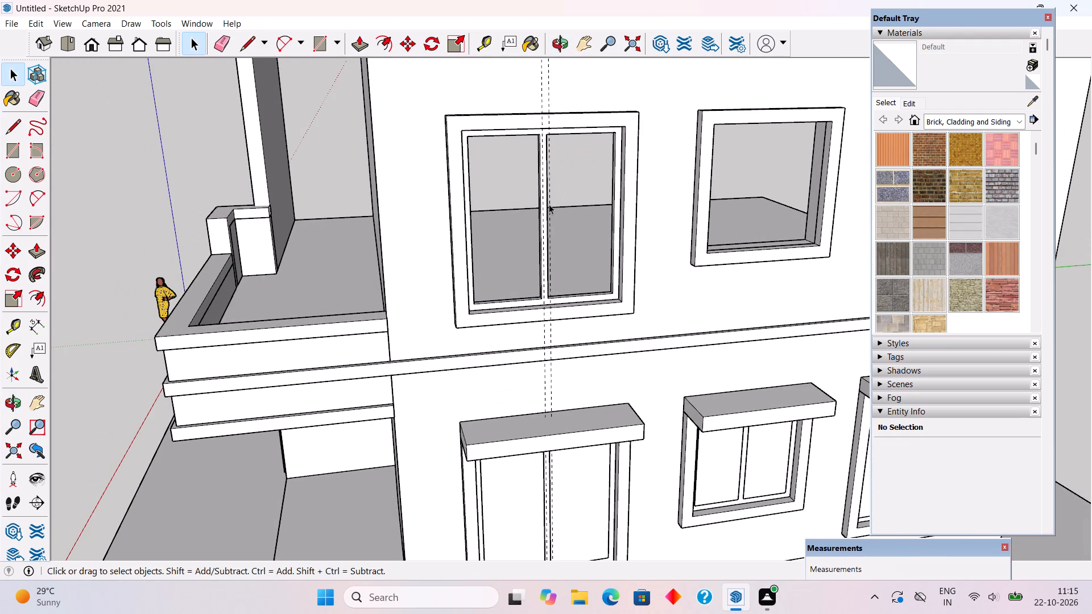
middle_drag(564, 222, 600, 221)
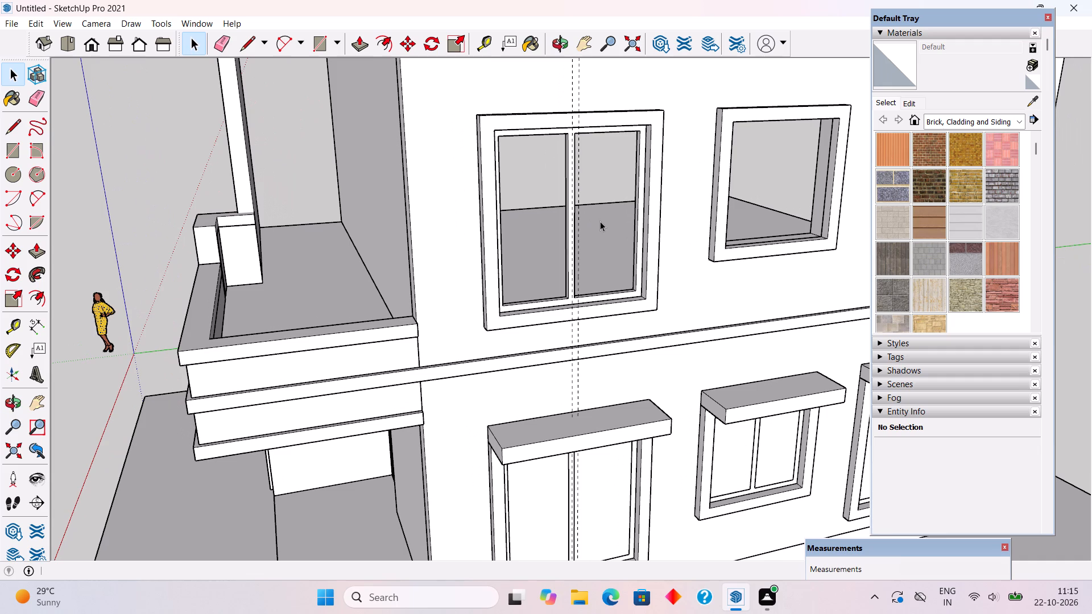
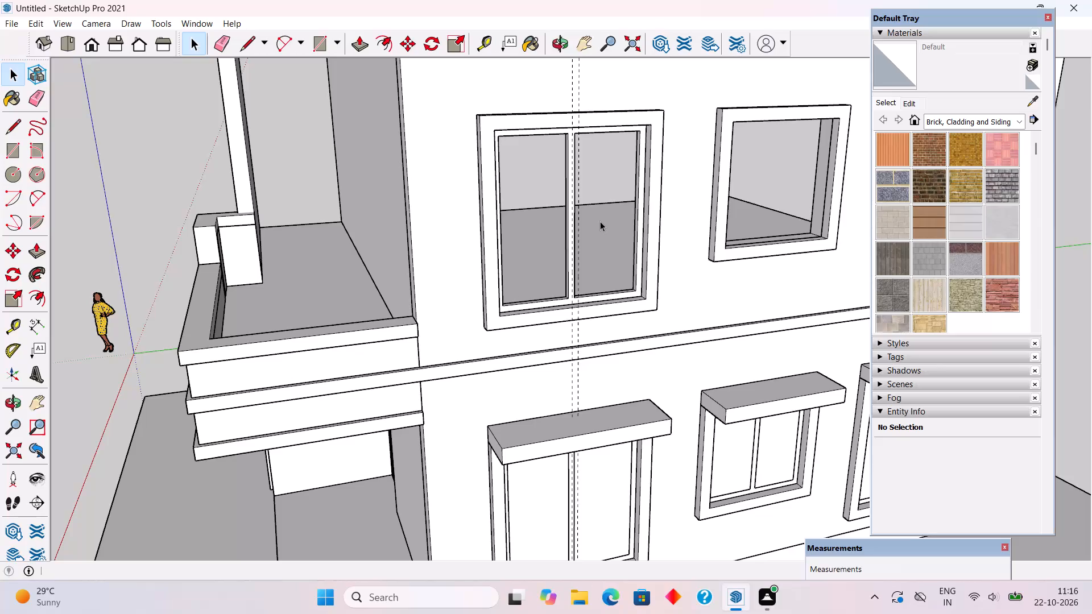
Draw two rectangular pane faces filling both sash openings of the first framed upper-floor window, each from corner to corner.
scroll(720, 140, up, 5)
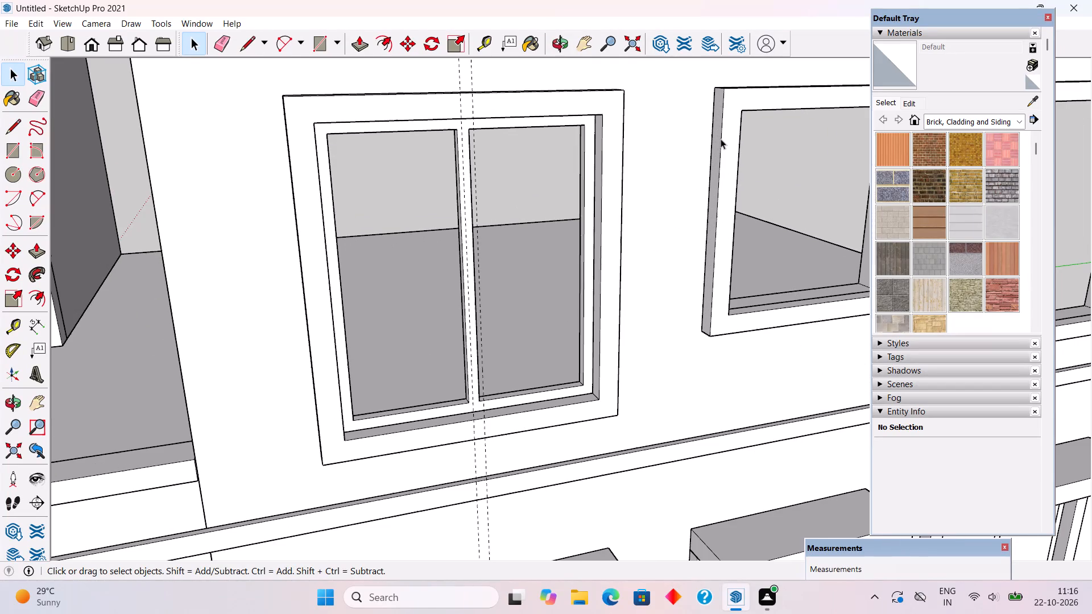
key(r)
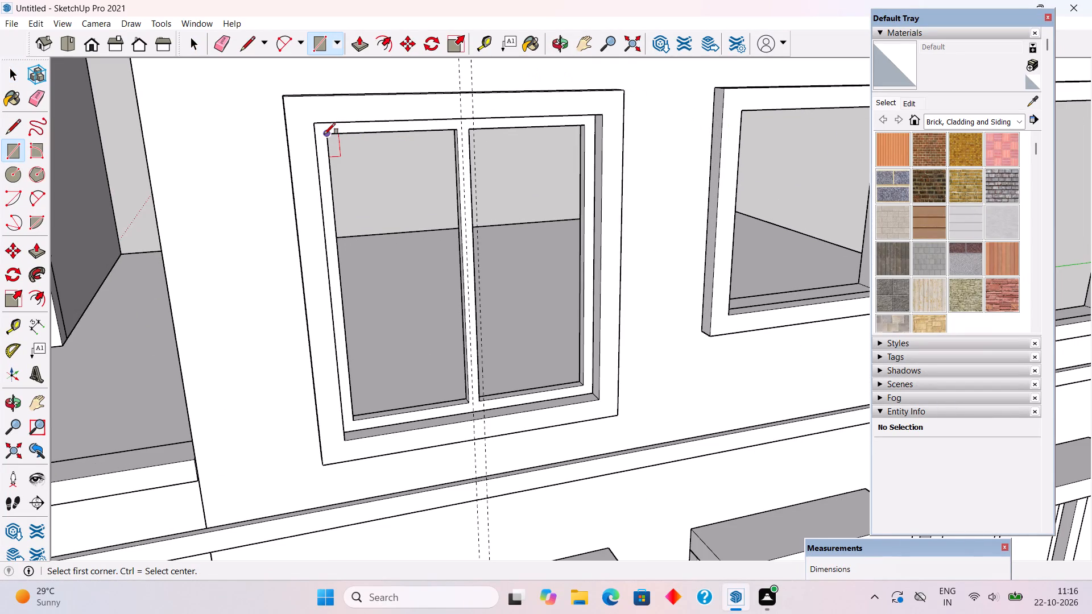
click(324, 134)
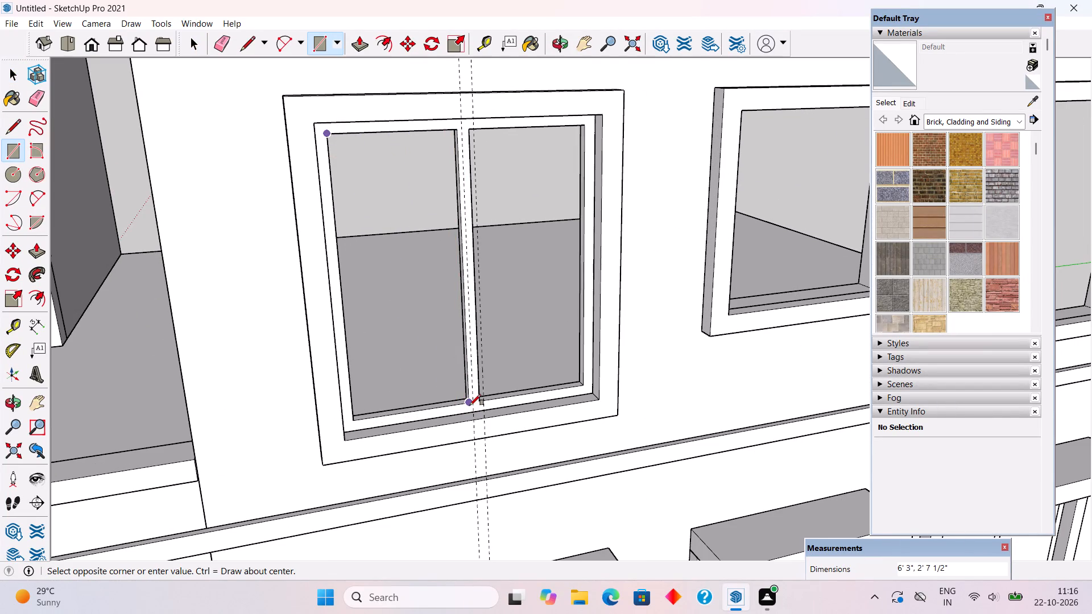
click(470, 405)
click(471, 128)
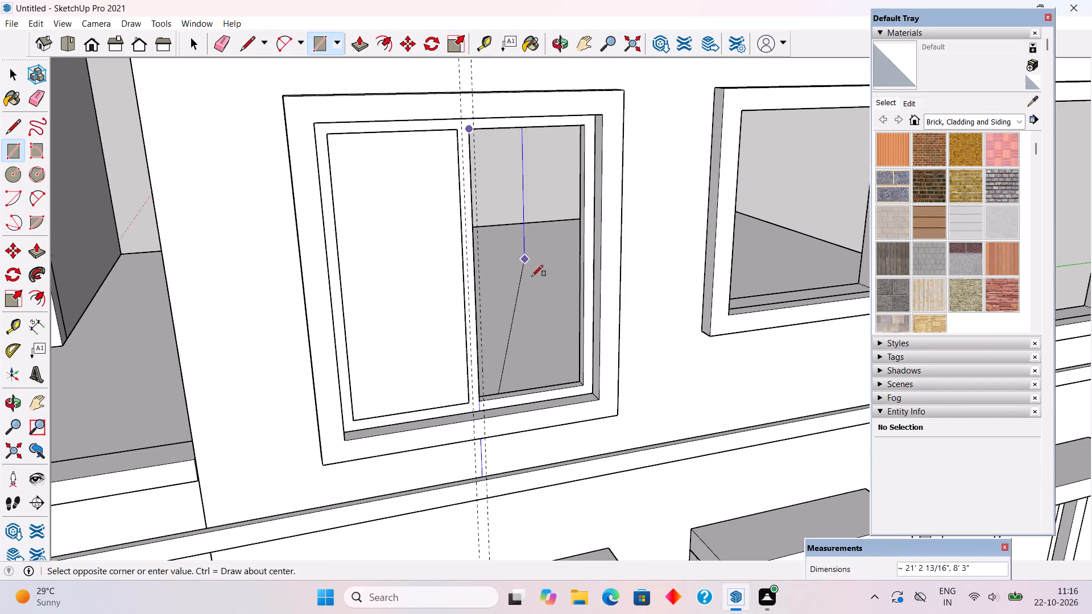
click(586, 389)
Make each of the two pane faces, with its edges, a separate group.
key(space)
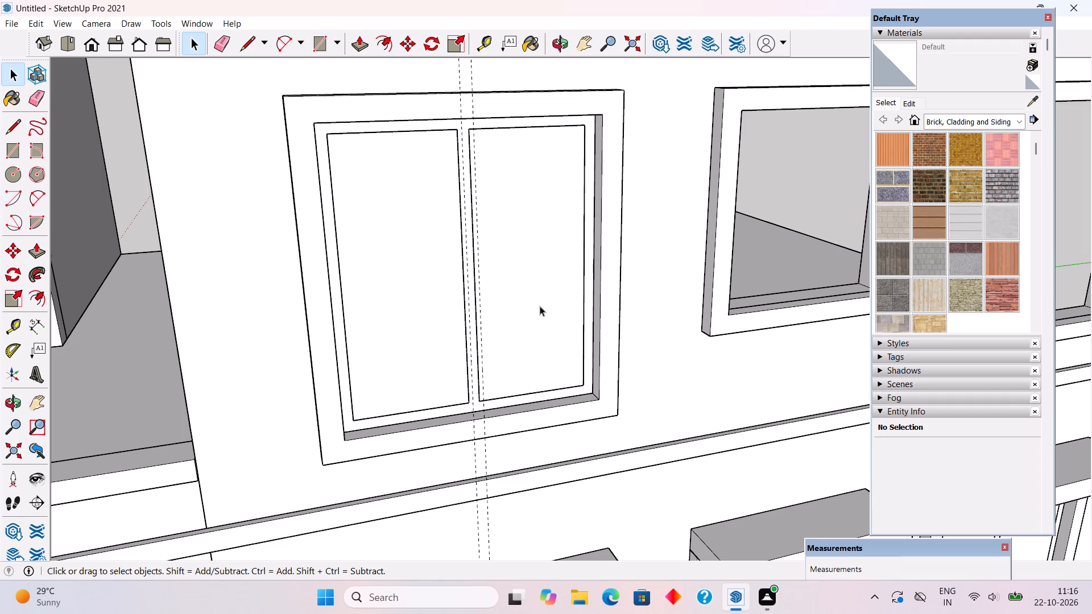
triple_click(540, 306)
right_click(540, 306)
click(566, 422)
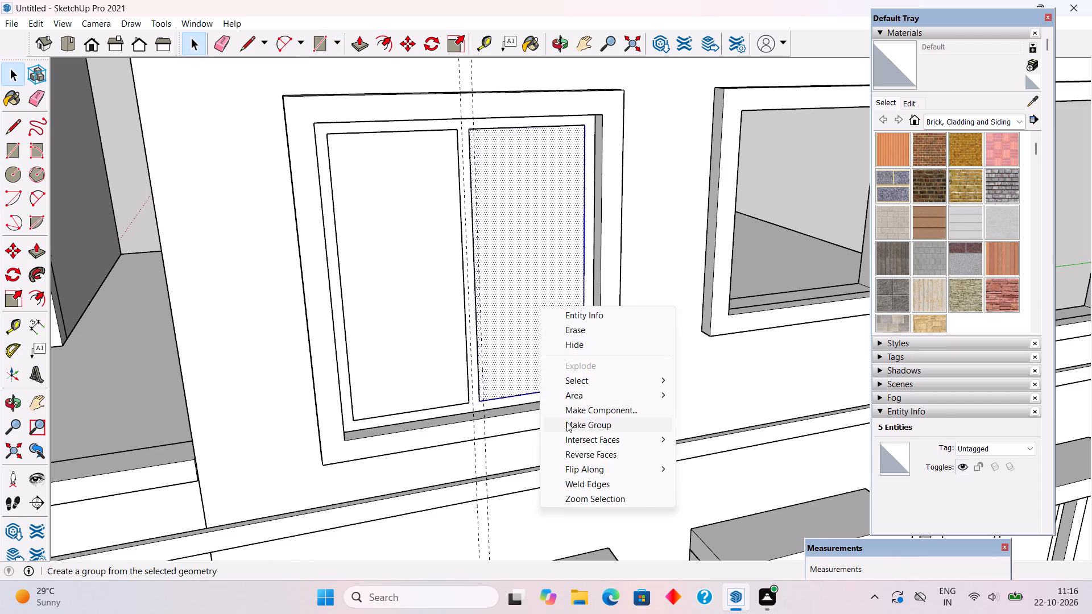
triple_click(444, 301)
right_click(444, 301)
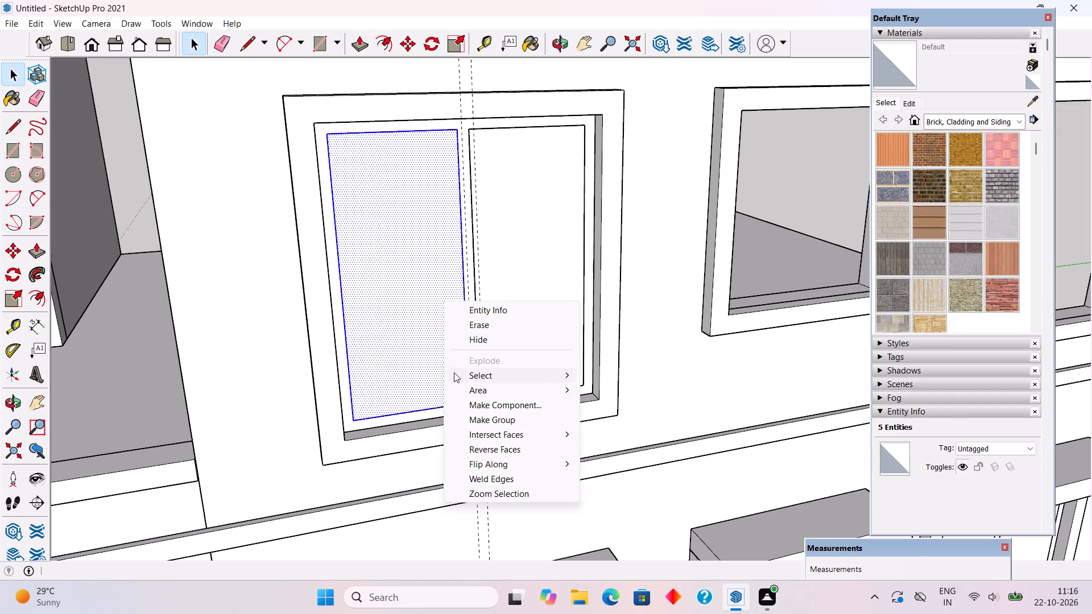
click(461, 413)
Draw a 5' by 5' rectangle across the middle upper-floor window opening and offset its outline inward by 3''.
scroll(320, 329, down, 8)
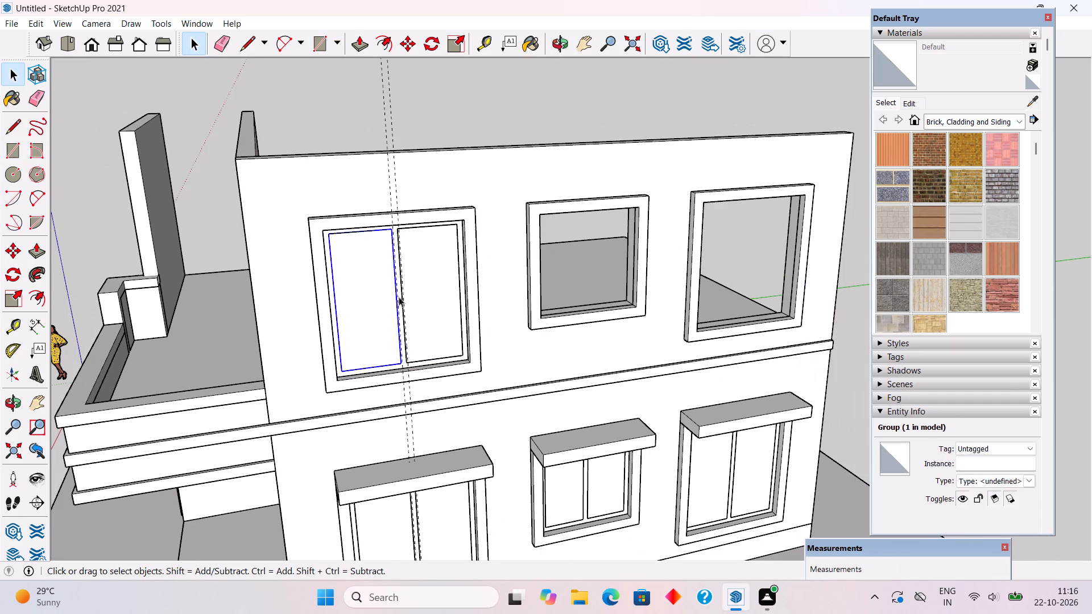
scroll(828, 201, up, 6)
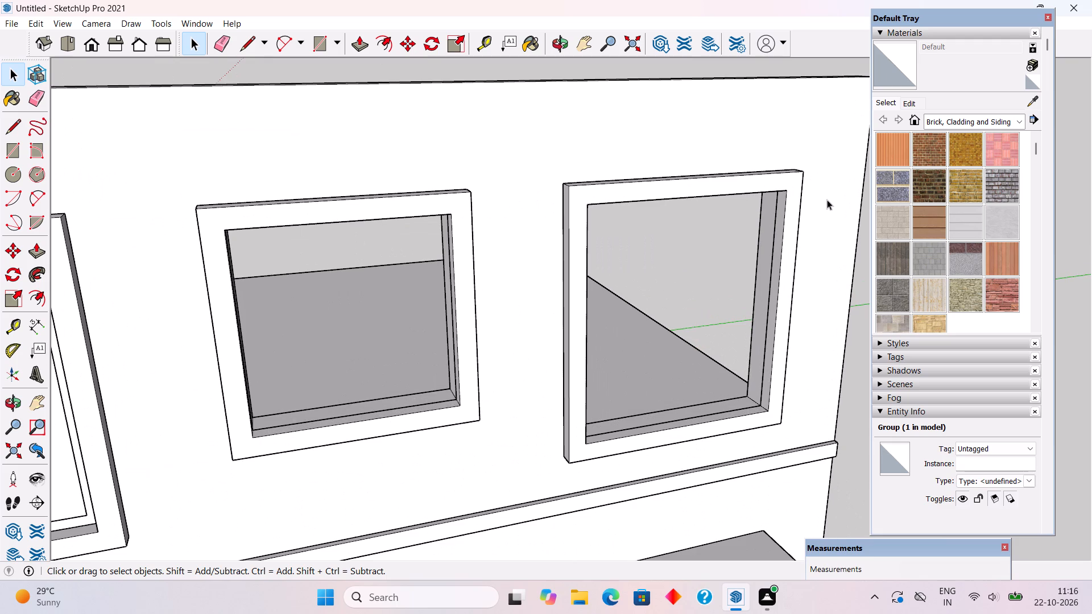
key(r)
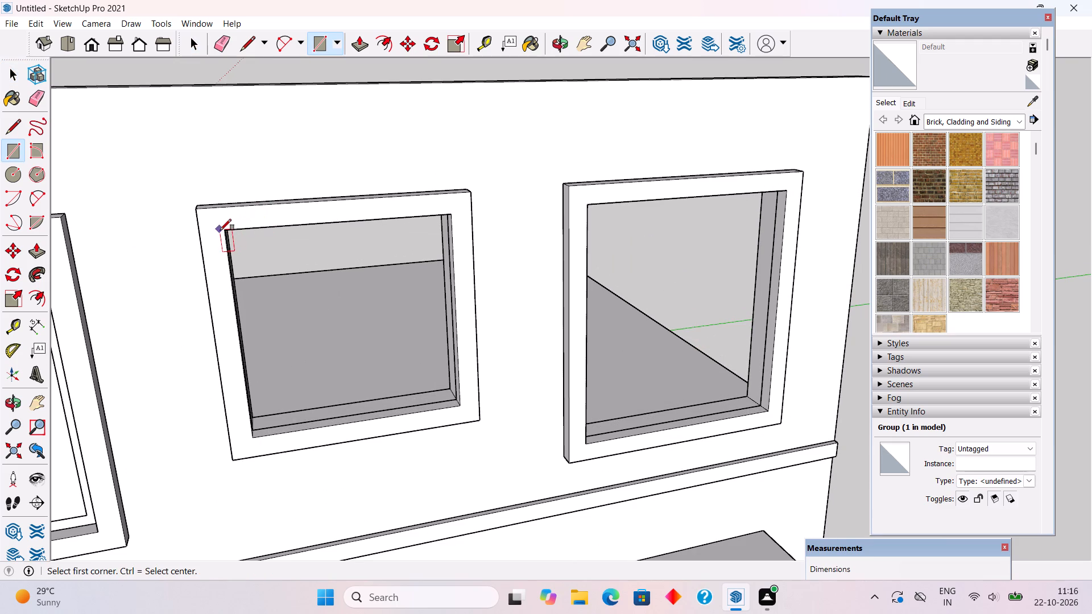
click(227, 230)
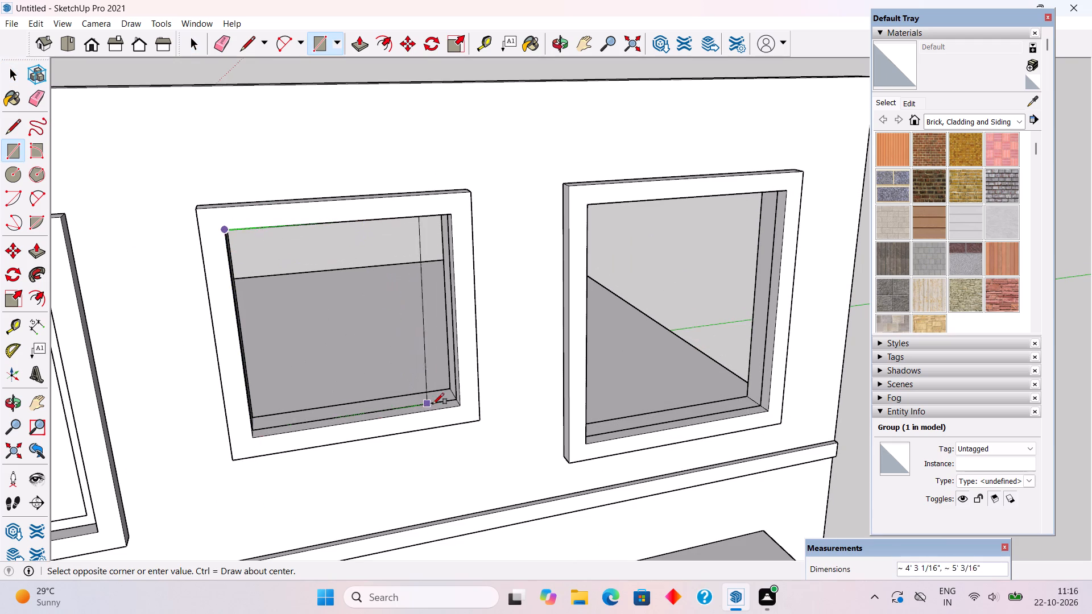
click(462, 406)
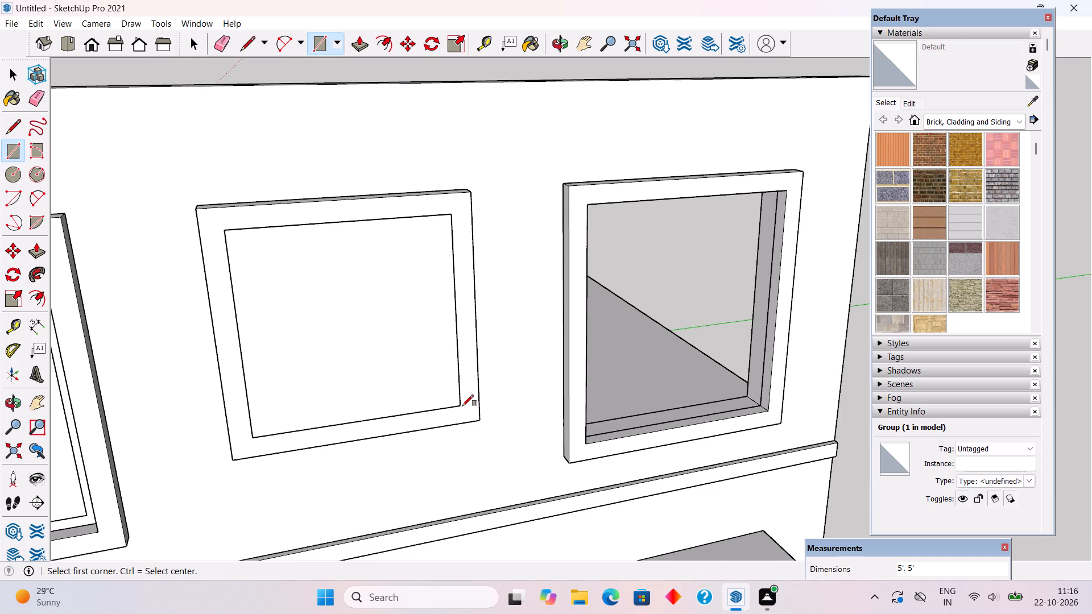
key(f)
click(432, 406)
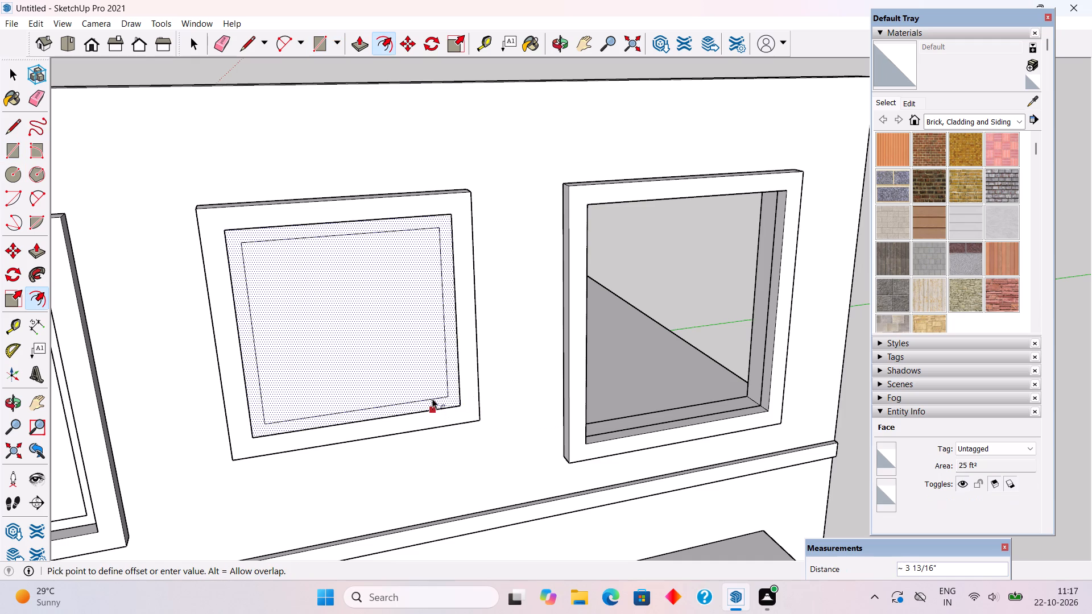
text(3")
key(Return)
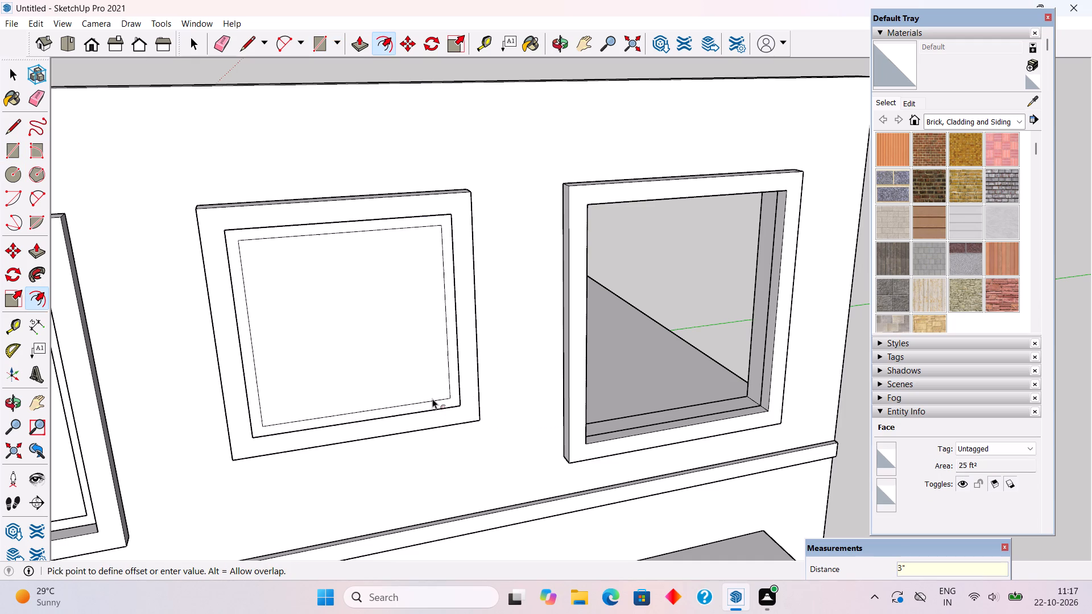
Place a vertical guide at the middle of the inner outline and two more guides 1.5'' to either side of it.
key(t)
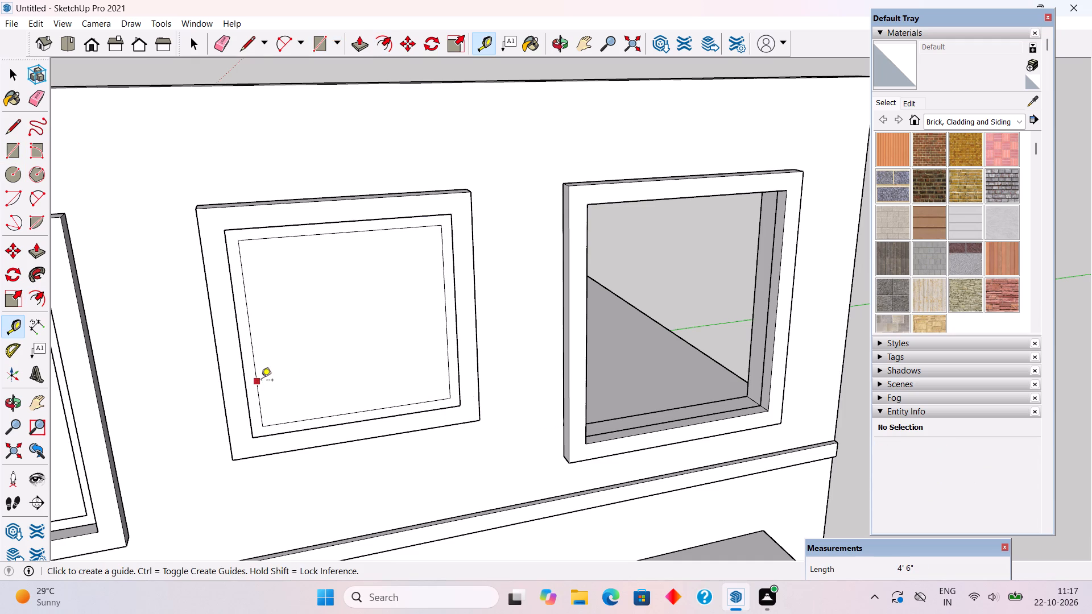
click(261, 381)
click(361, 415)
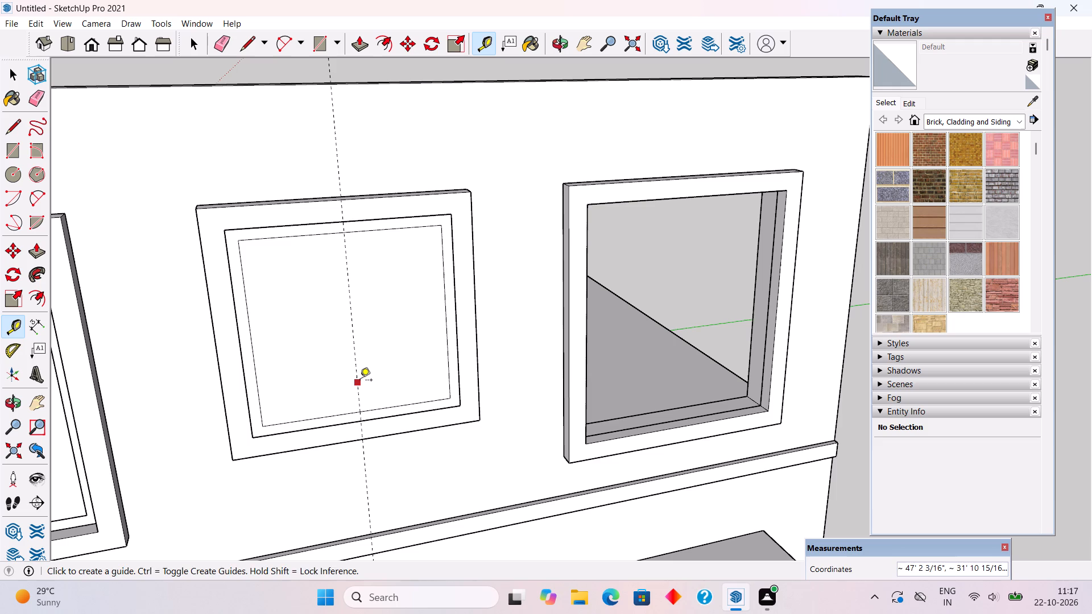
click(360, 381)
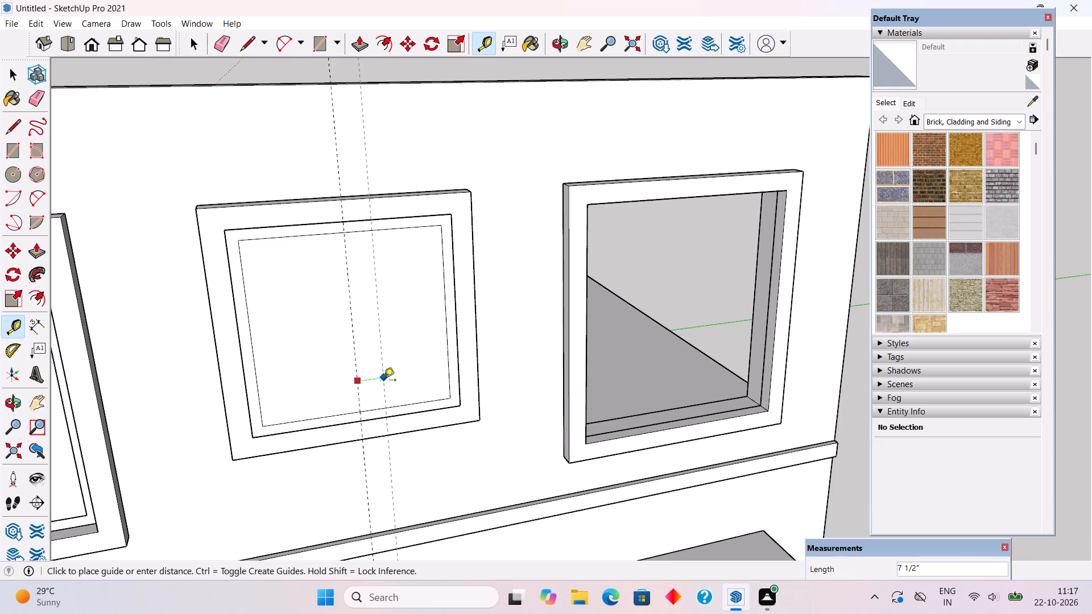
text(1.5")
key(Return)
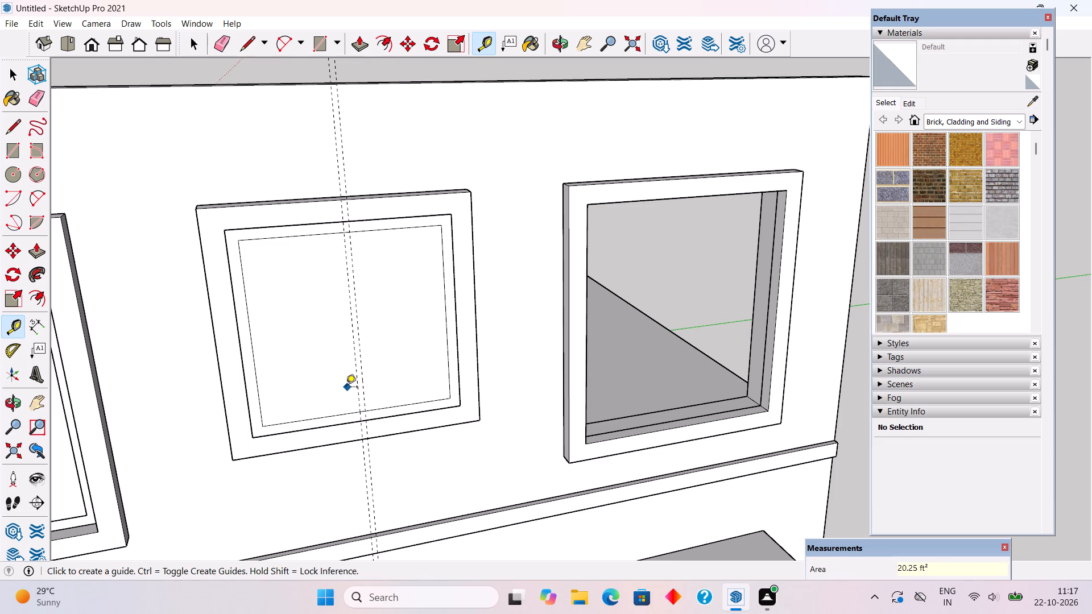
click(353, 370)
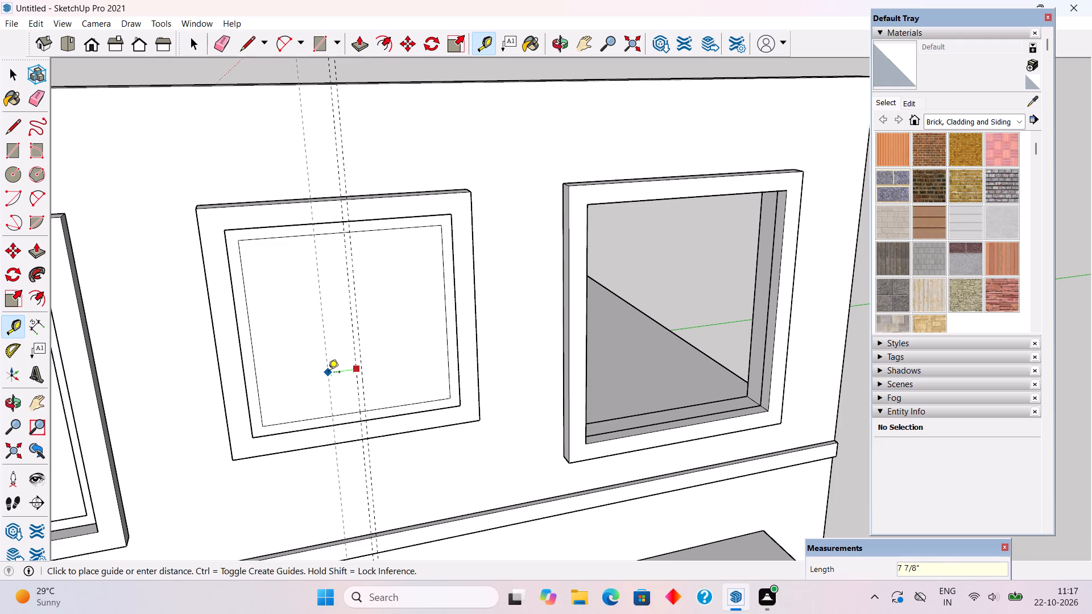
text(1.5")
key(Return)
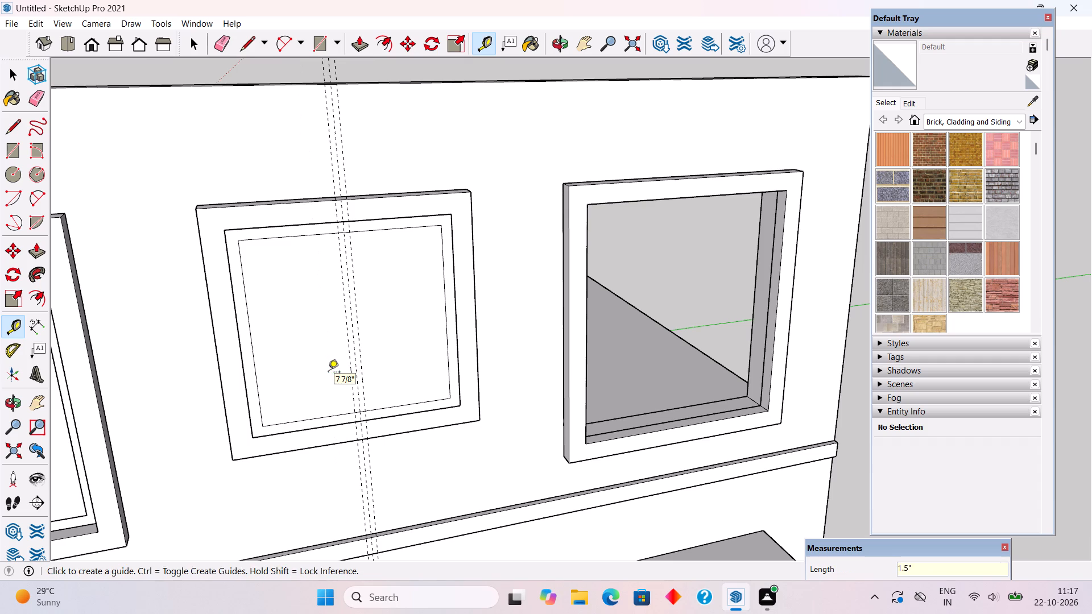
Draw two 4'6'' vertical mullion lines along the outer guides and erase the centre guide and the short inner-frame edges between them.
key(l)
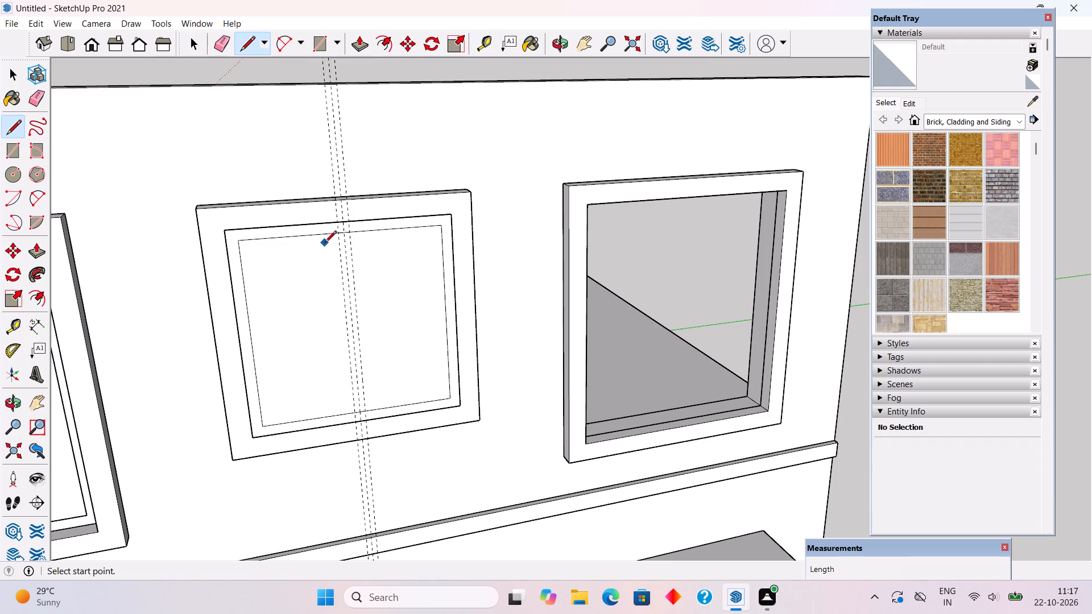
click(340, 229)
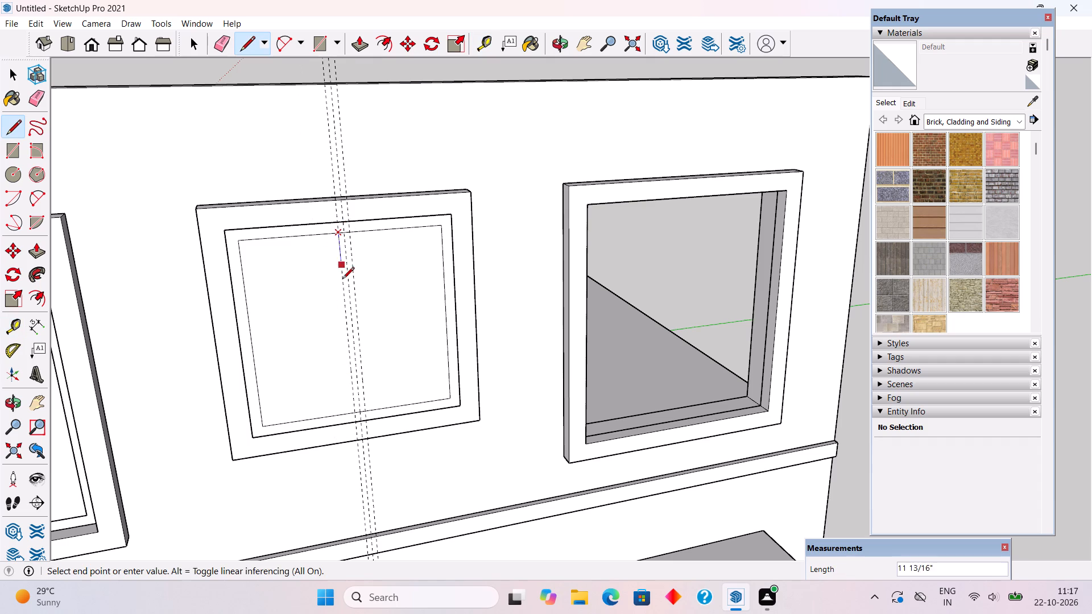
click(354, 413)
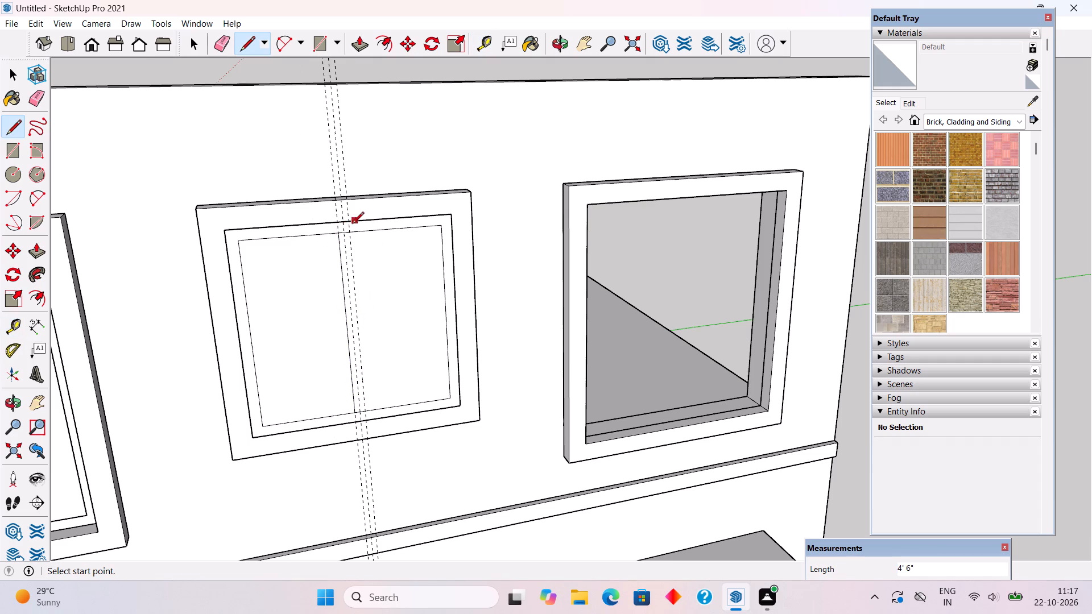
click(349, 233)
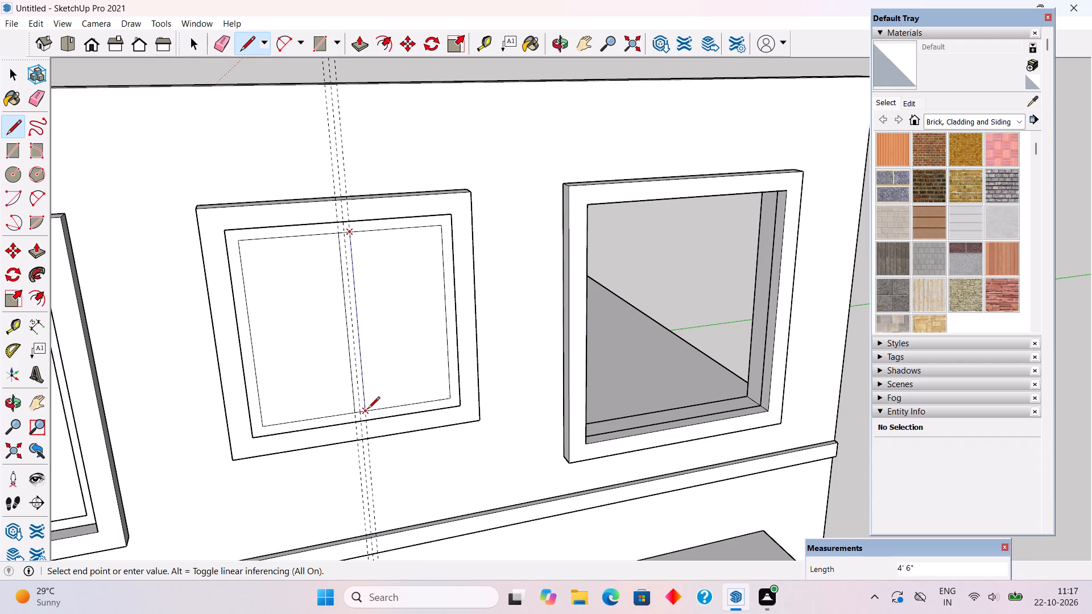
click(368, 409)
key(e)
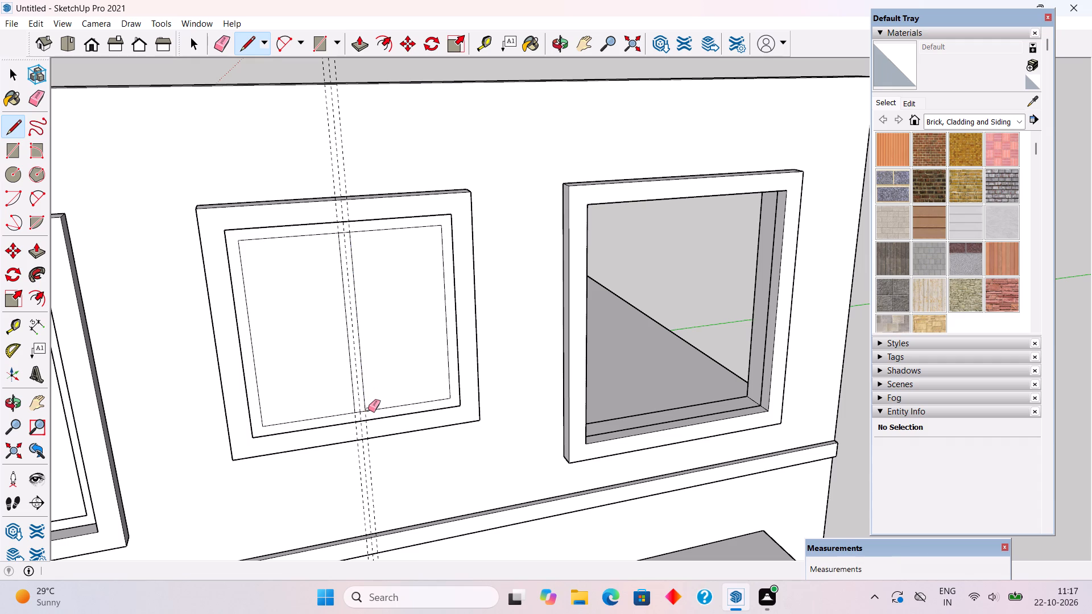
scroll(361, 410, up, 3)
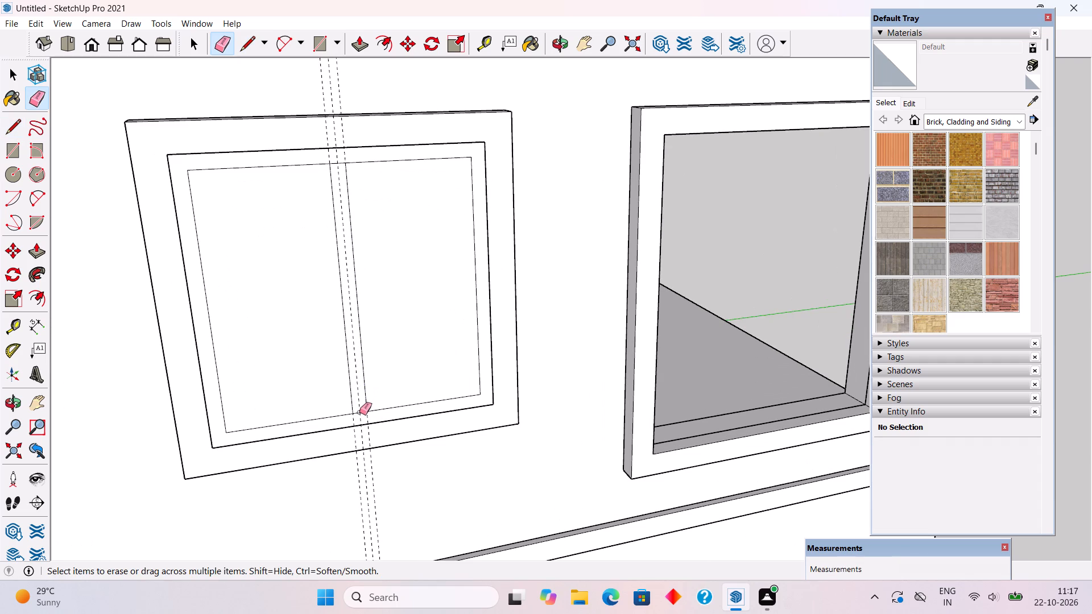
click(359, 412)
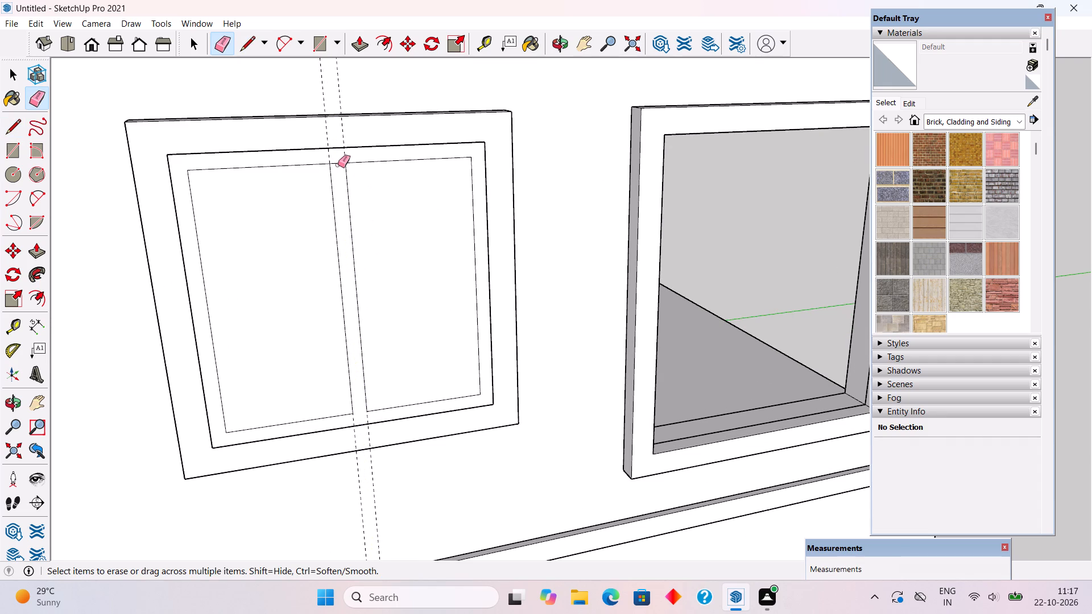
click(338, 165)
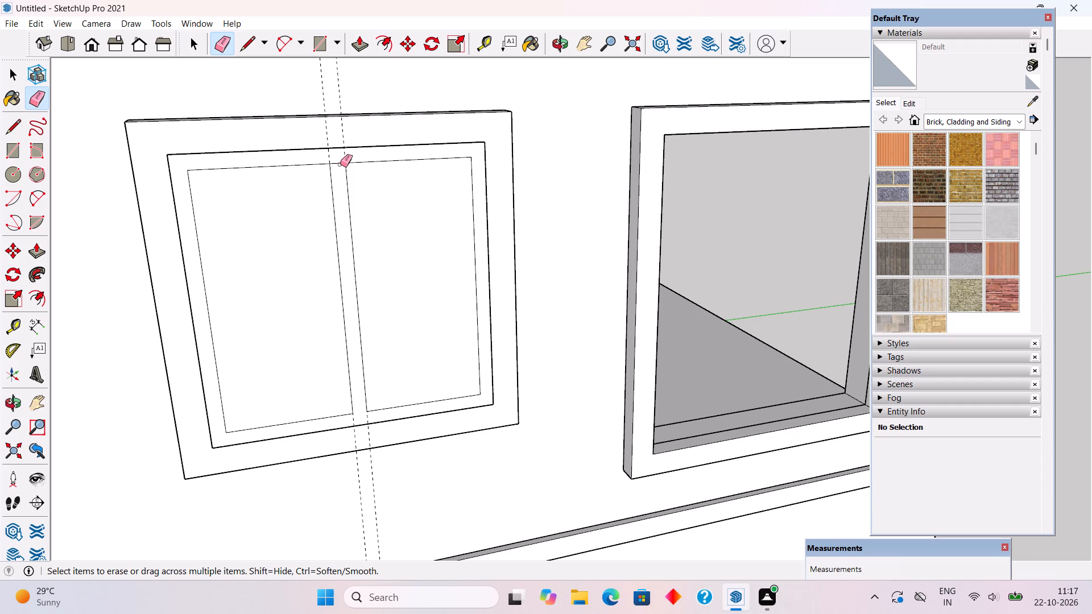
click(340, 164)
Delete the two pane faces on either side of the mullion to leave a flat sash frame.
key(space)
click(311, 215)
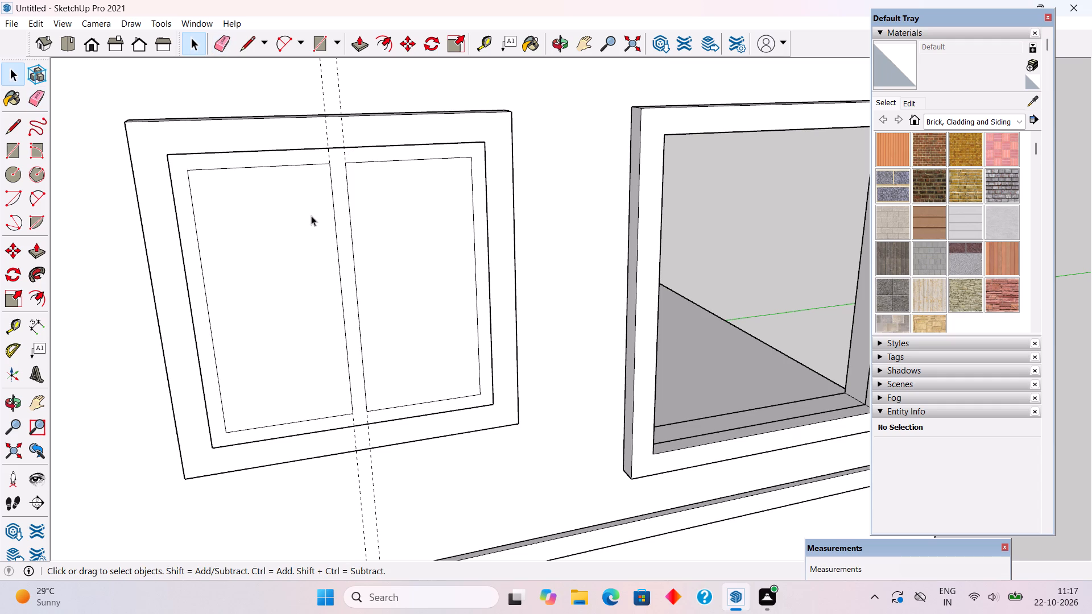
key(Delete)
click(361, 255)
key(Delete)
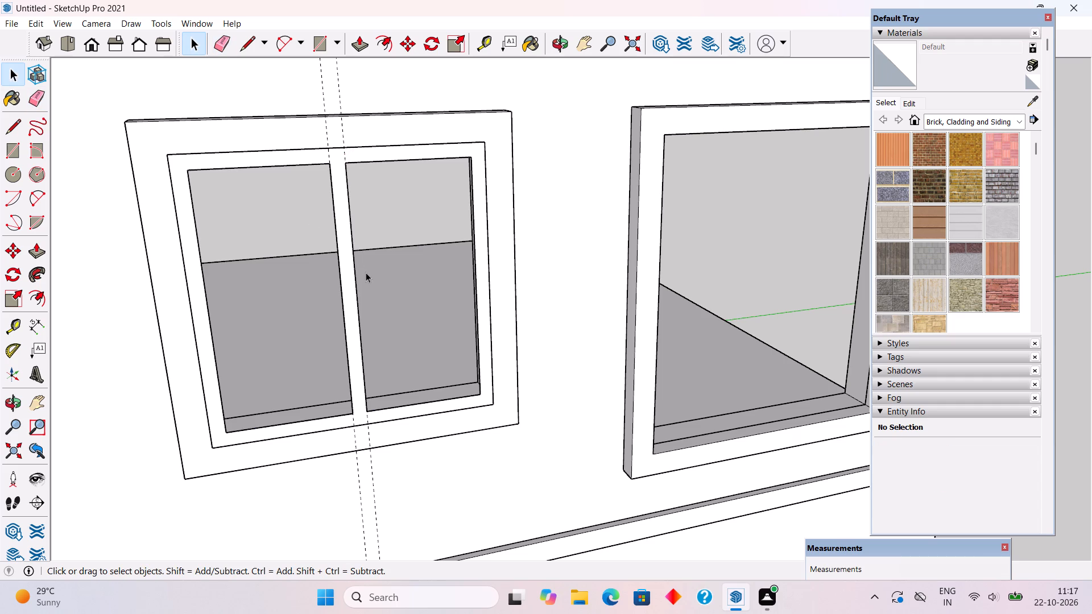
Extrude the flat sash frame outward by 3'' and make the whole sash frame a group.
key(p)
click(350, 314)
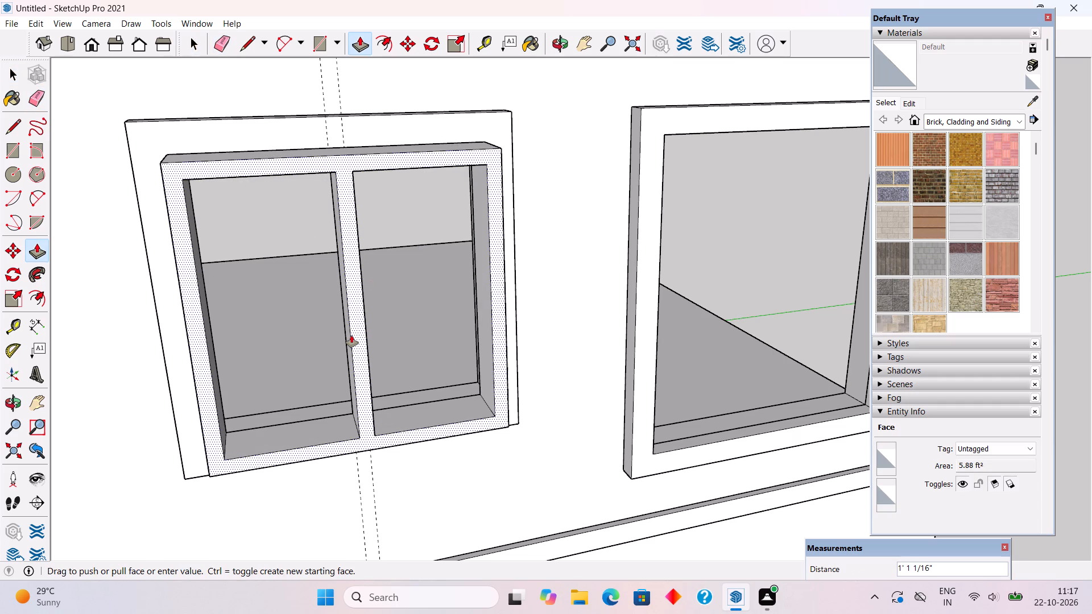
text(3")
key(Return)
key(space)
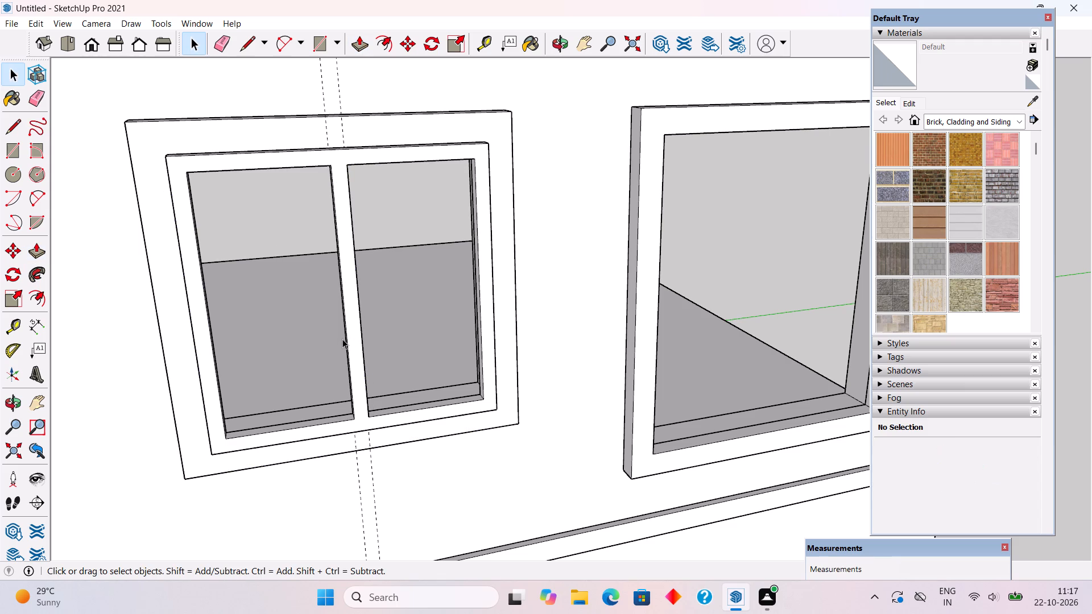
triple_click(351, 352)
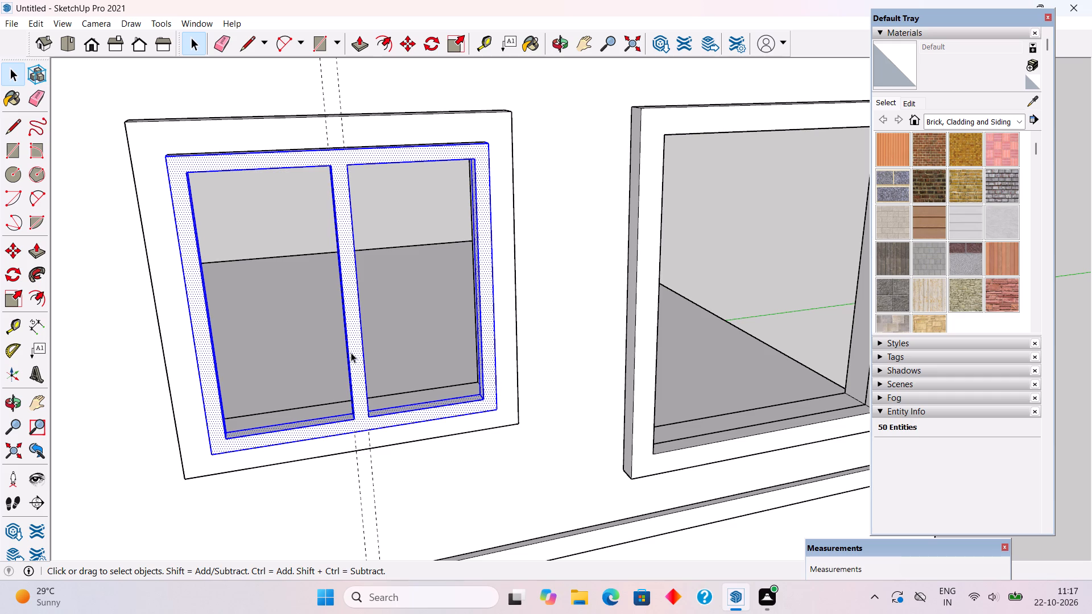
right_click(351, 352)
click(384, 467)
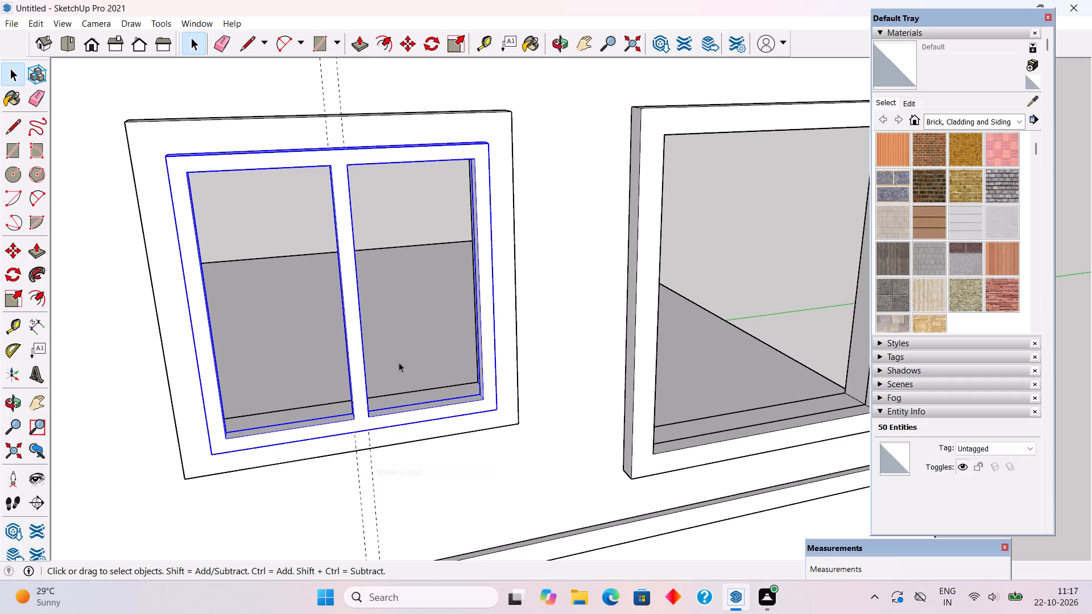
click(424, 170)
middle_drag(510, 384, 647, 418)
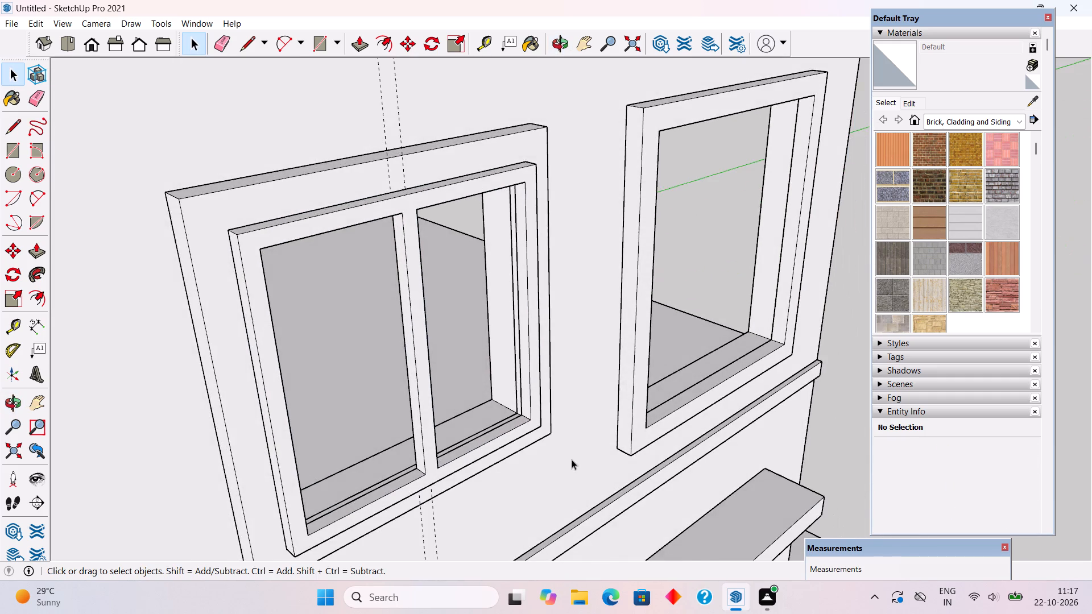
Move the sash frame group 8'' back into the upper-floor window's outer frame.
scroll(560, 459, up, 3)
click(511, 420)
key(m)
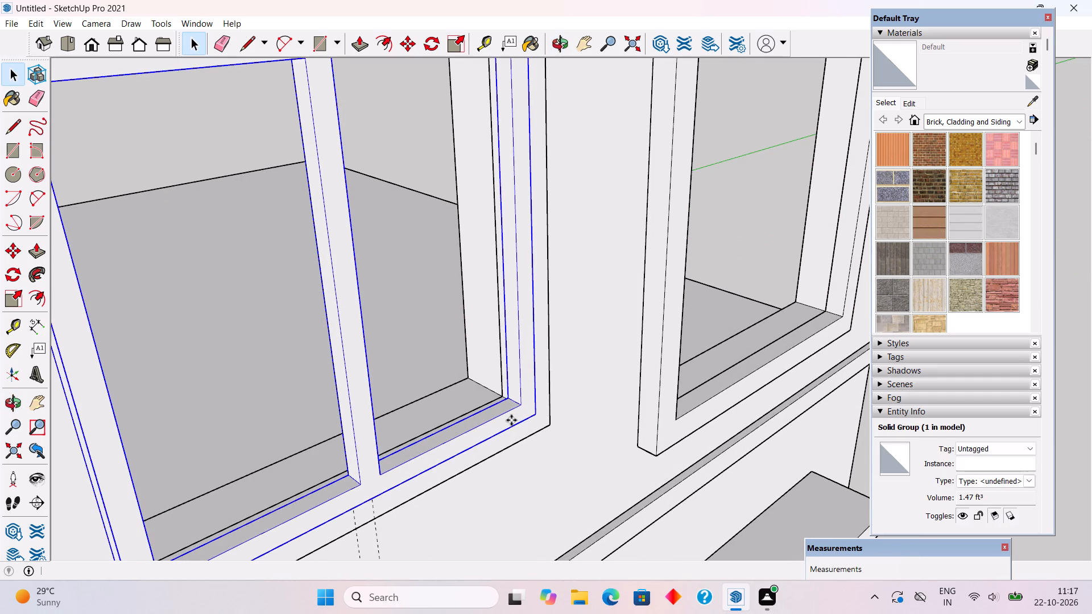
click(537, 414)
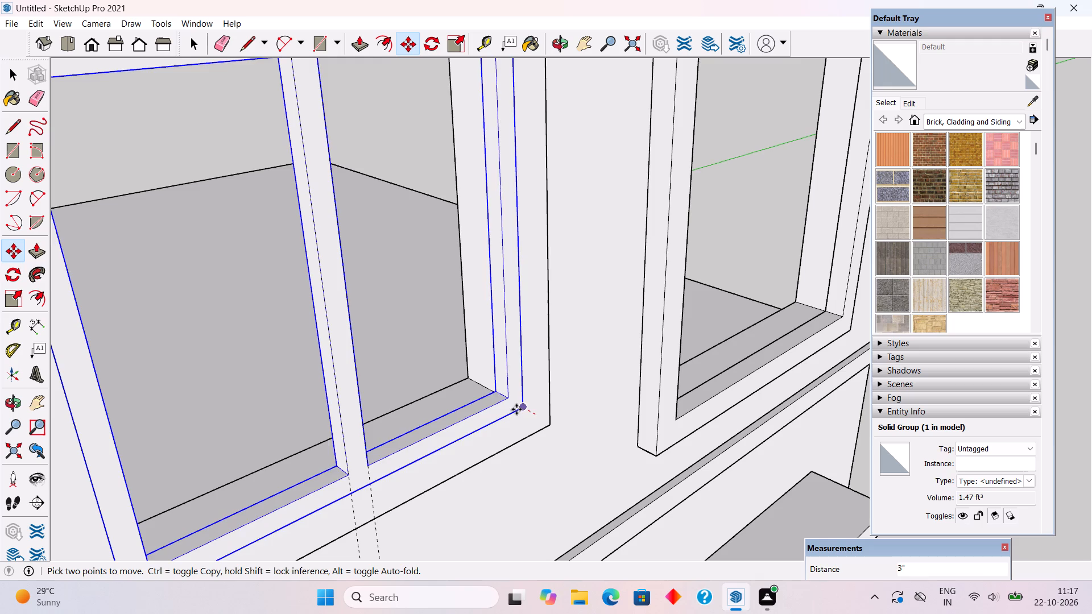
click(502, 401)
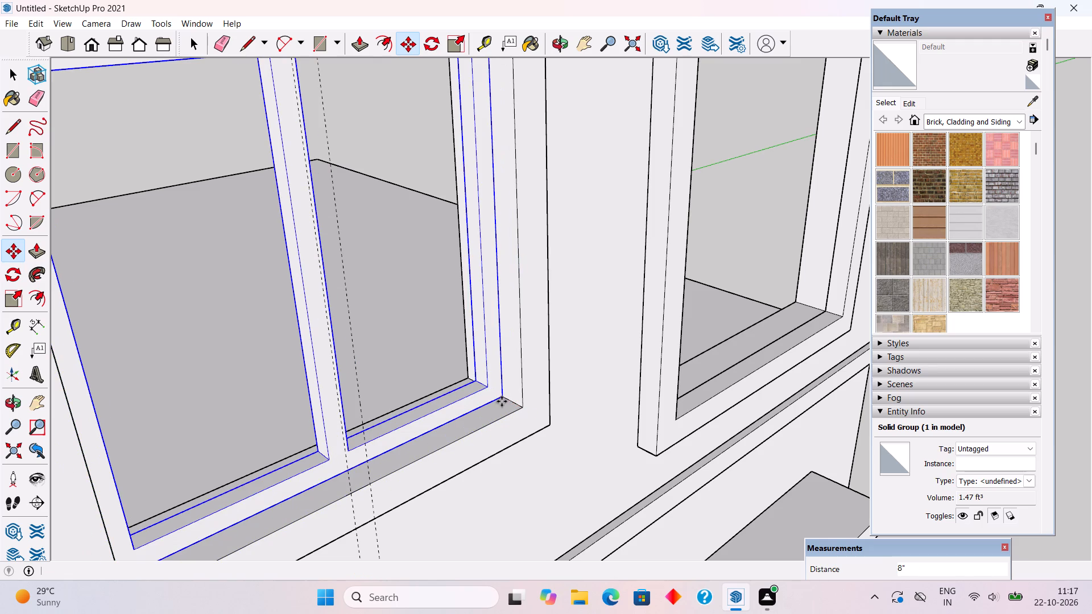
key(space)
scroll(502, 401, down, 6)
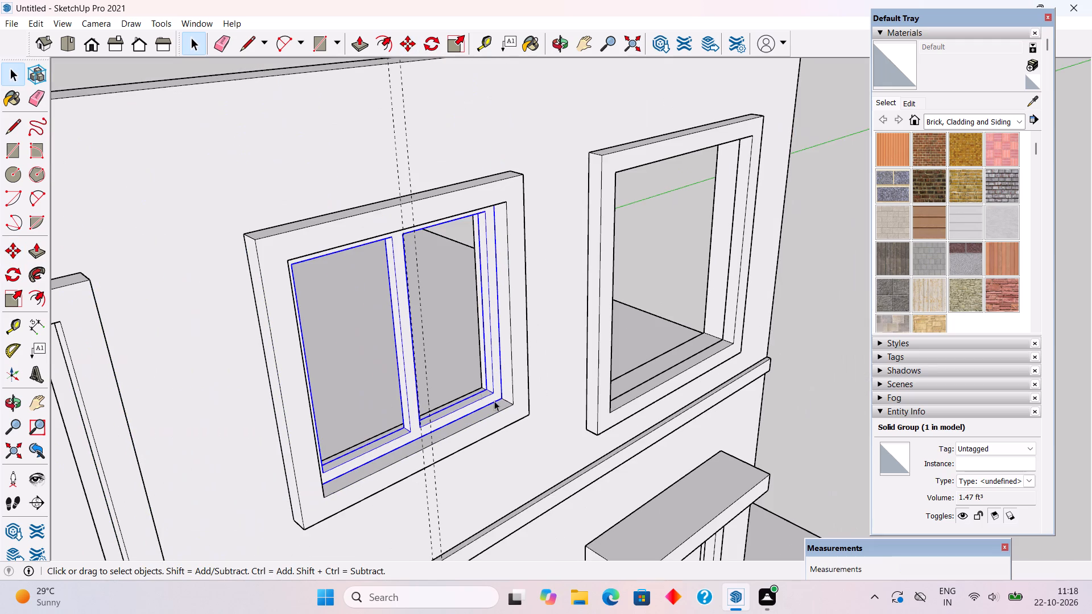
click(458, 235)
Draw a rectangular pane in each of the two sash openings beside the mullion, making the first one 4'6'' by 2'1 1/2''.
middle_drag(468, 368, 351, 332)
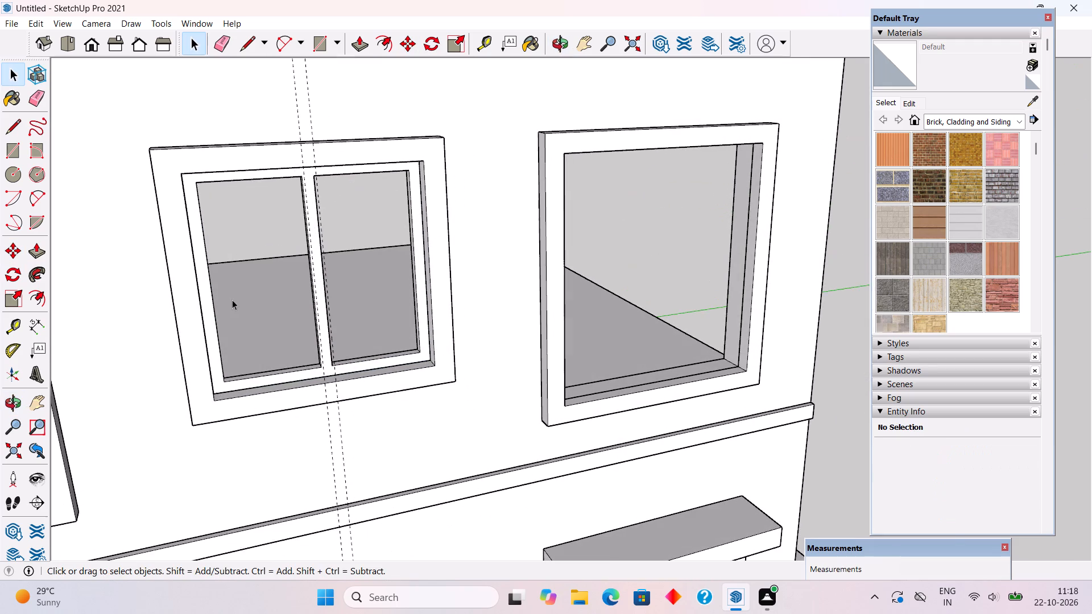
scroll(130, 188, up, 4)
key(r)
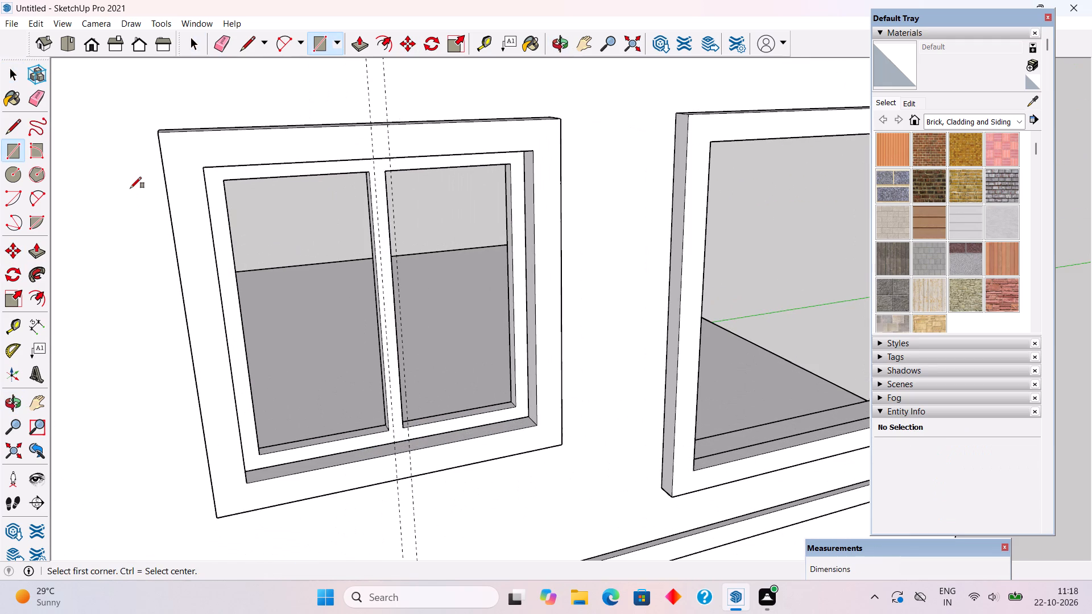
click(224, 180)
click(386, 432)
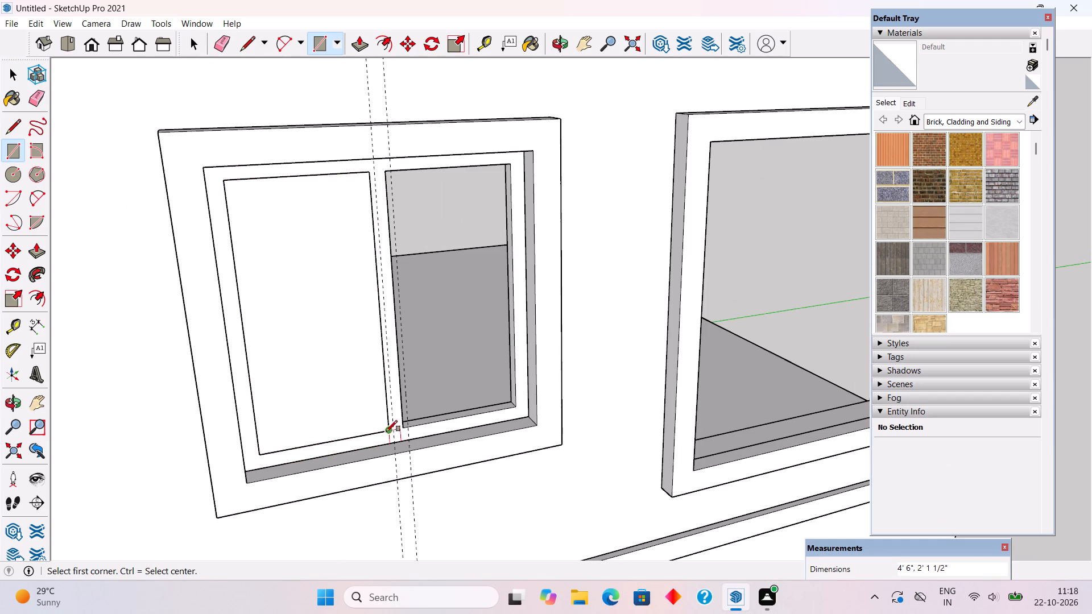
click(389, 170)
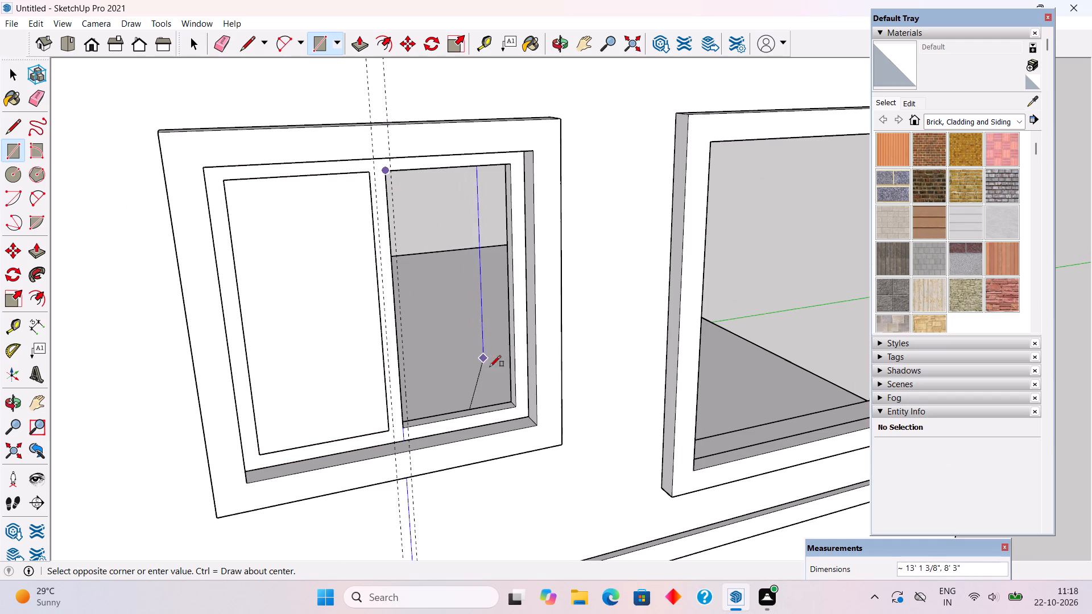
click(519, 403)
key(space)
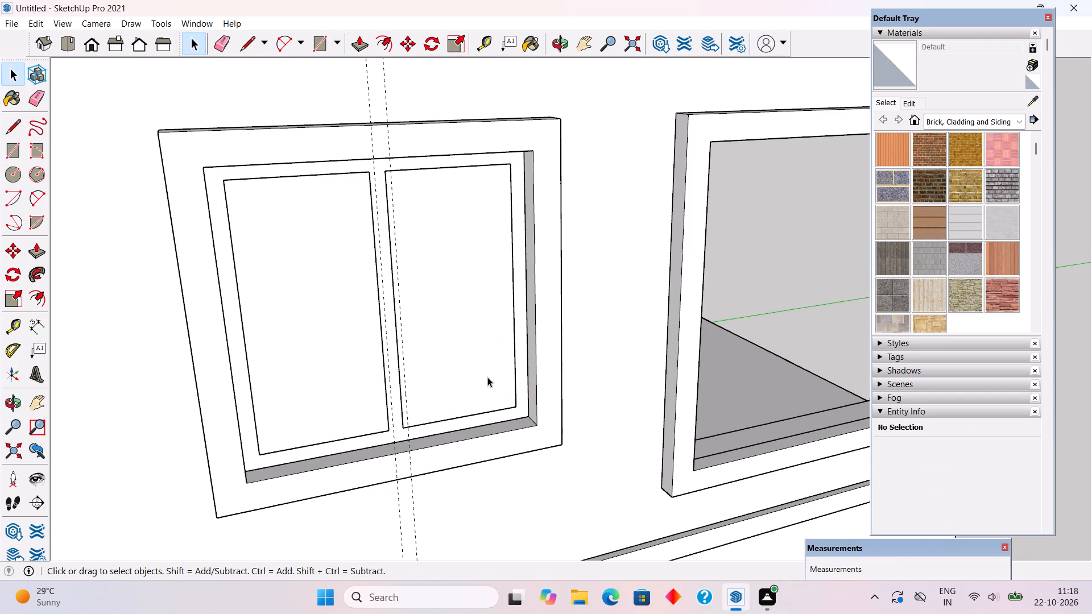
Make each of the two window panes, with its edges, a separate group.
triple_click(487, 377)
right_click(487, 377)
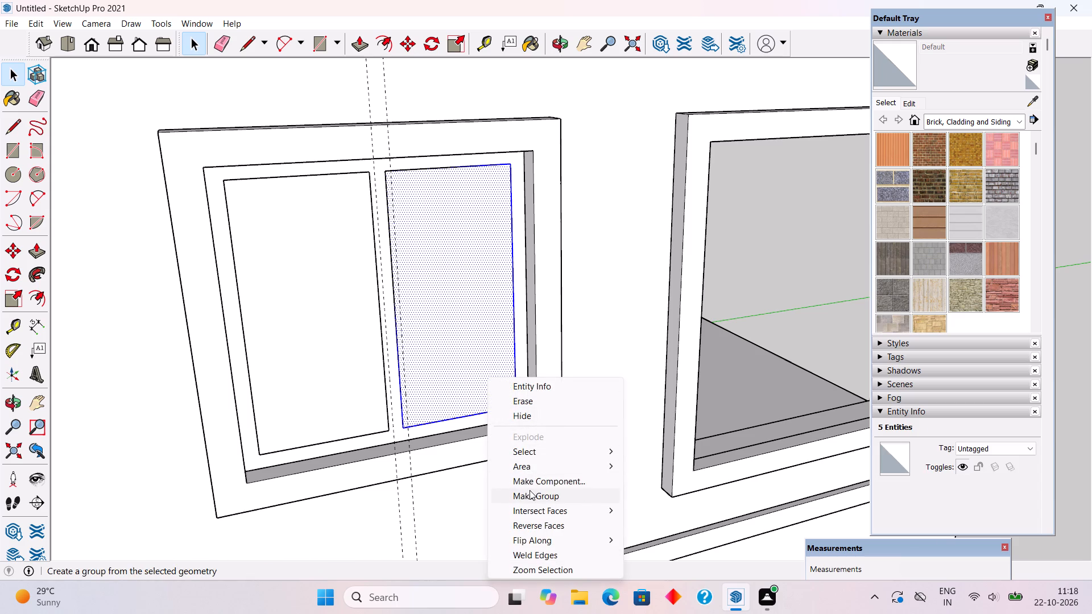
click(530, 490)
triple_click(293, 367)
right_click(293, 367)
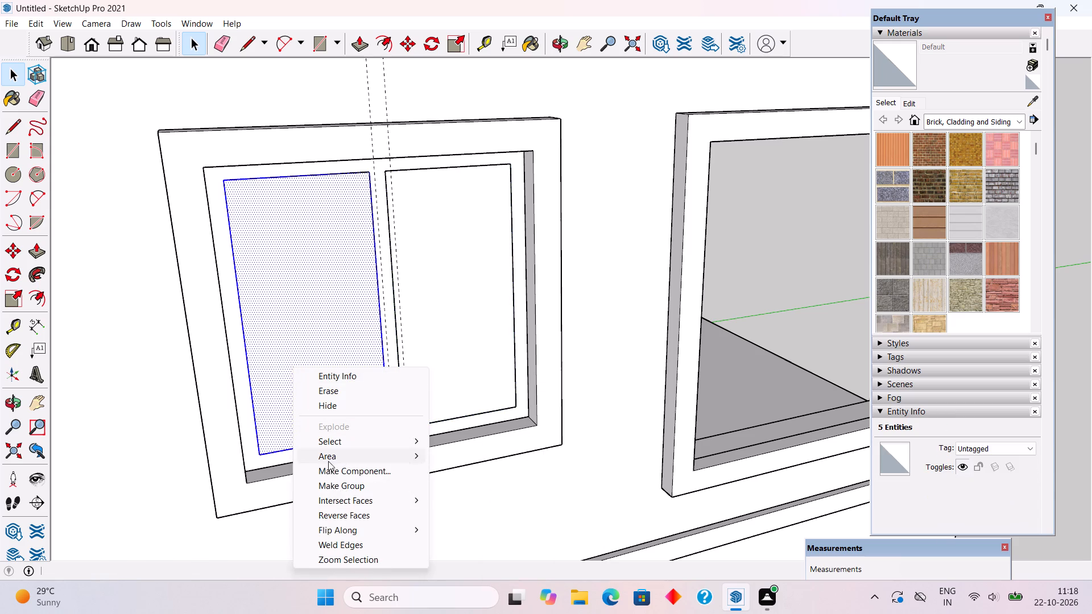
click(338, 485)
scroll(306, 447, down, 5)
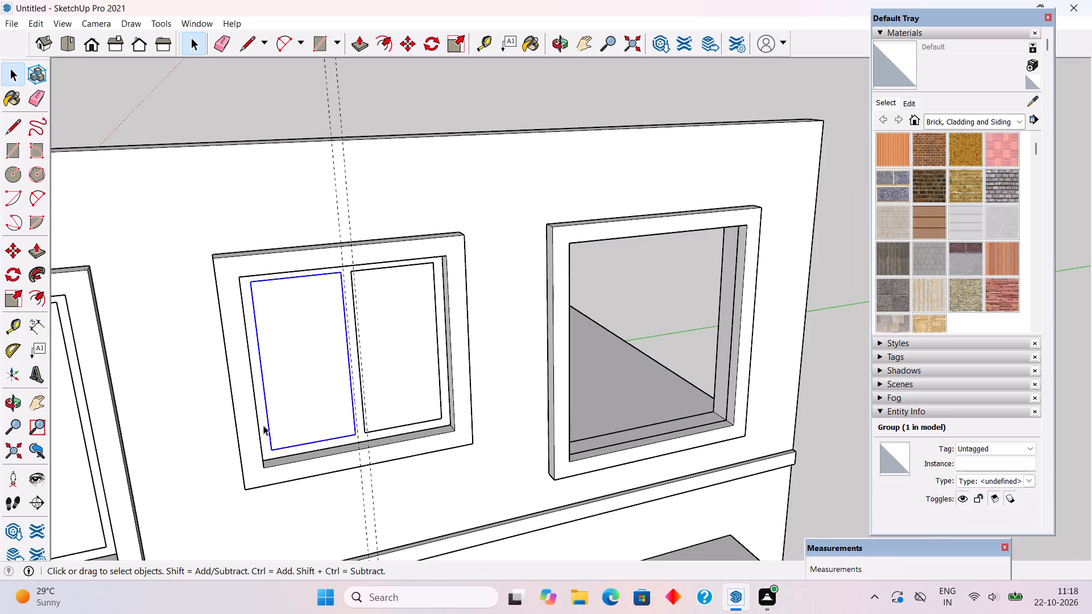
scroll(239, 318, down, 3)
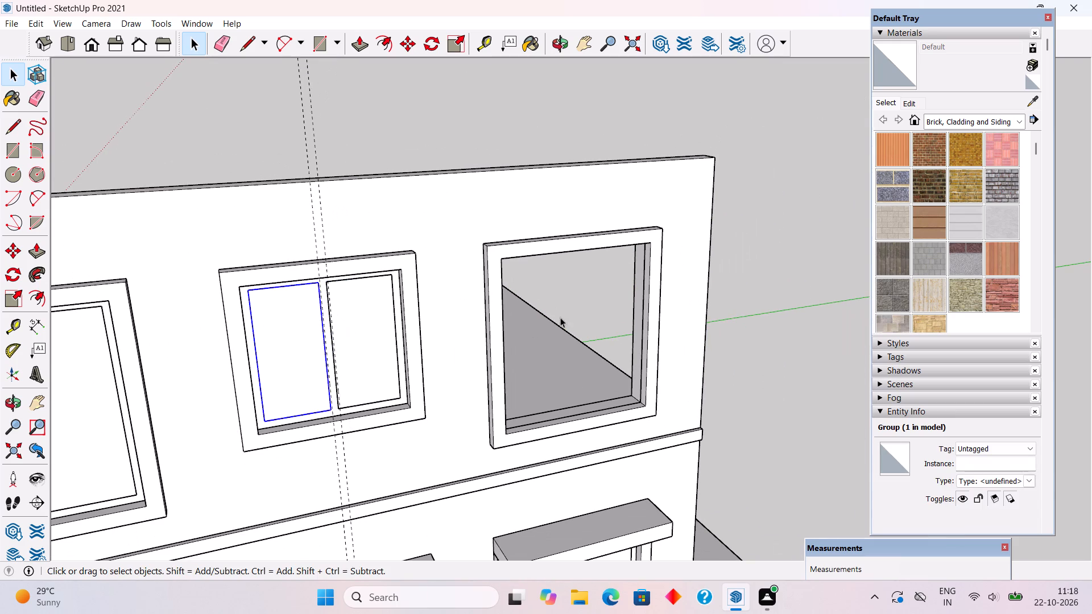
click(576, 309)
middle_drag(675, 420, 580, 309)
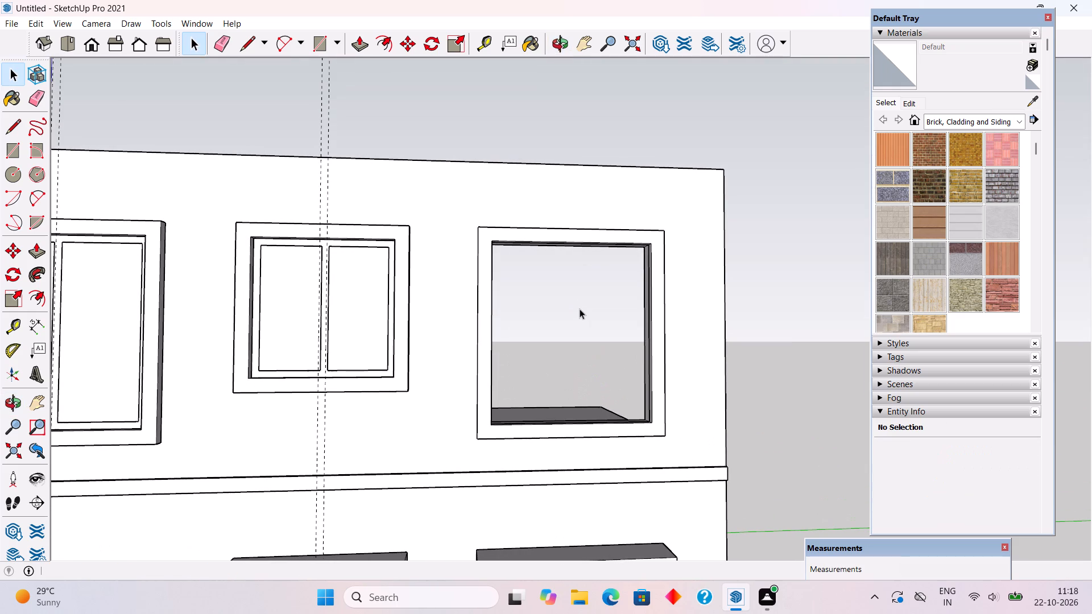
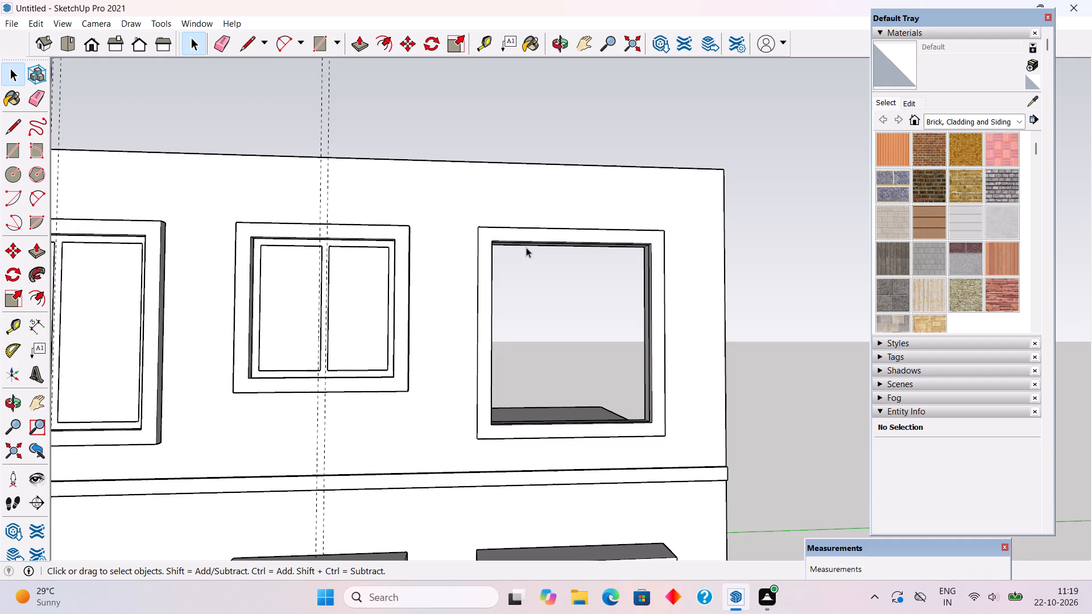
Draw a rectangle filling the outer frame's opening on the larger upper-floor window, and offset its face inward by 3''.
scroll(526, 247, up, 2)
key(r)
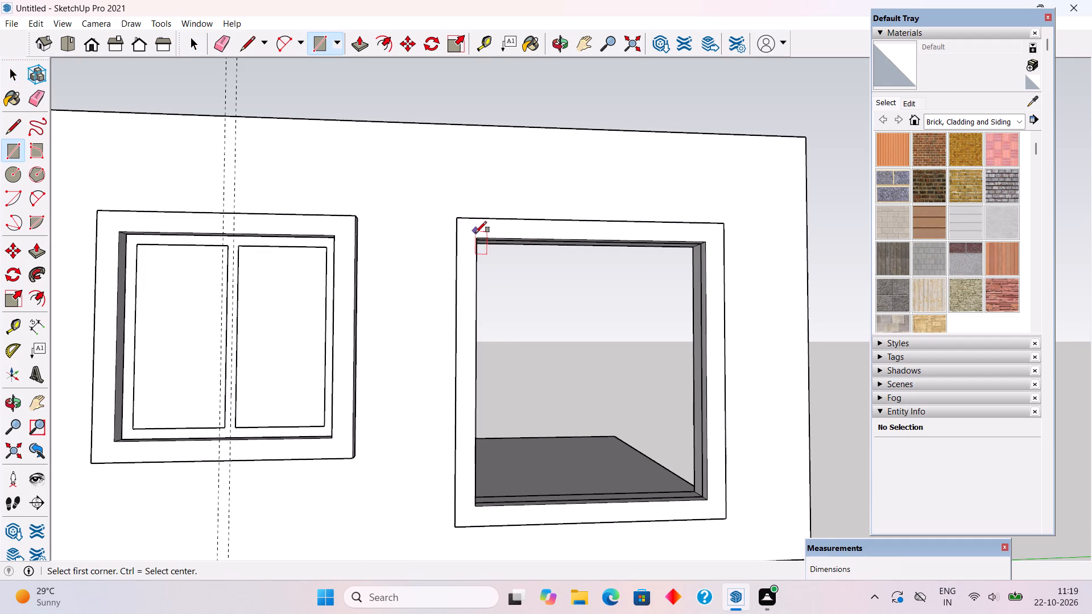
click(475, 236)
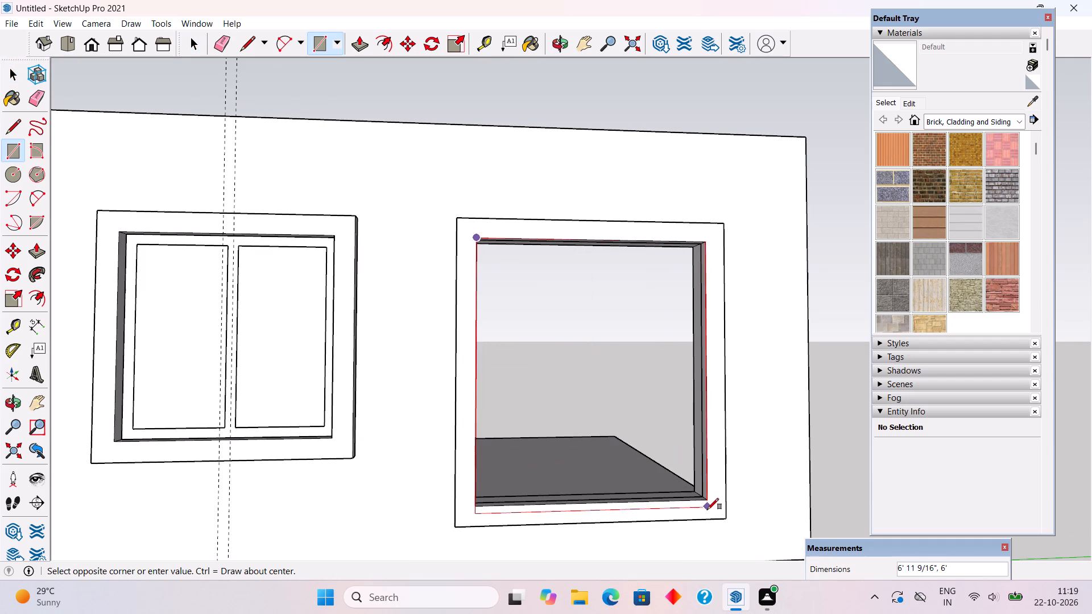
click(709, 499)
key(f)
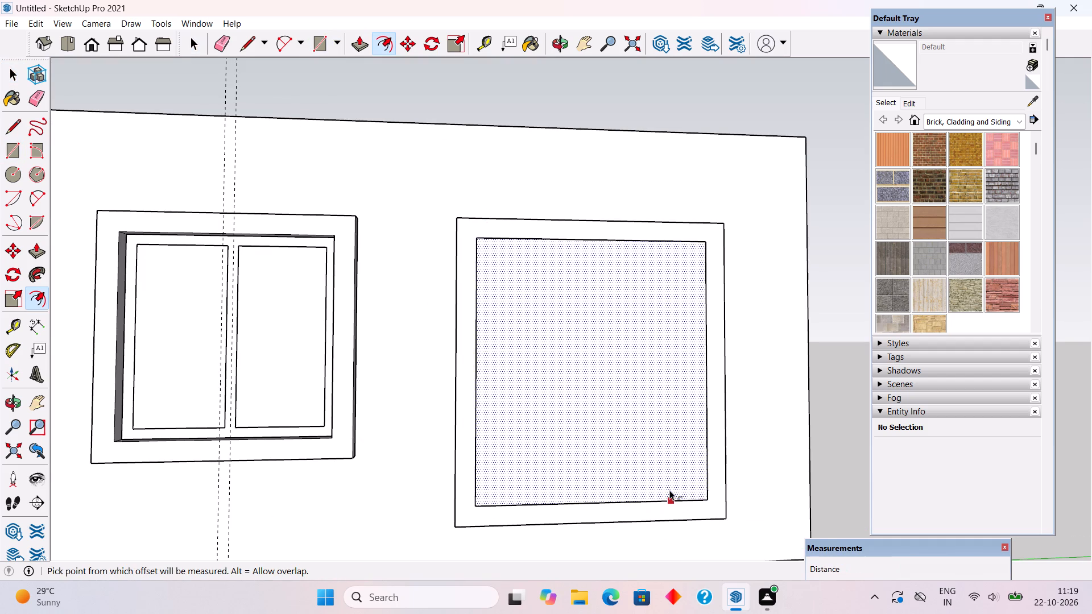
click(669, 489)
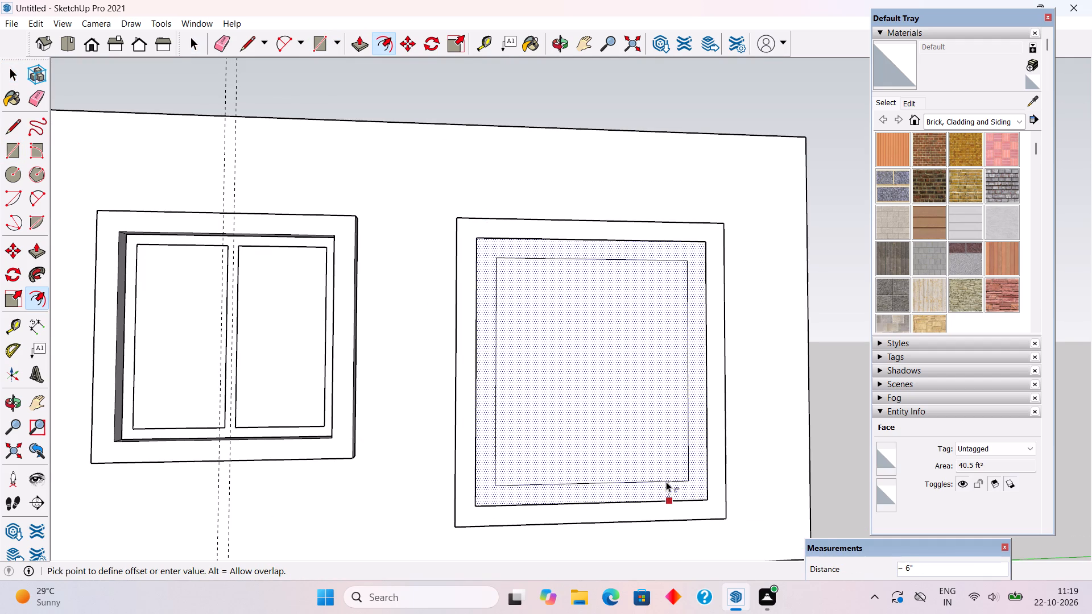
text(3")
key(Return)
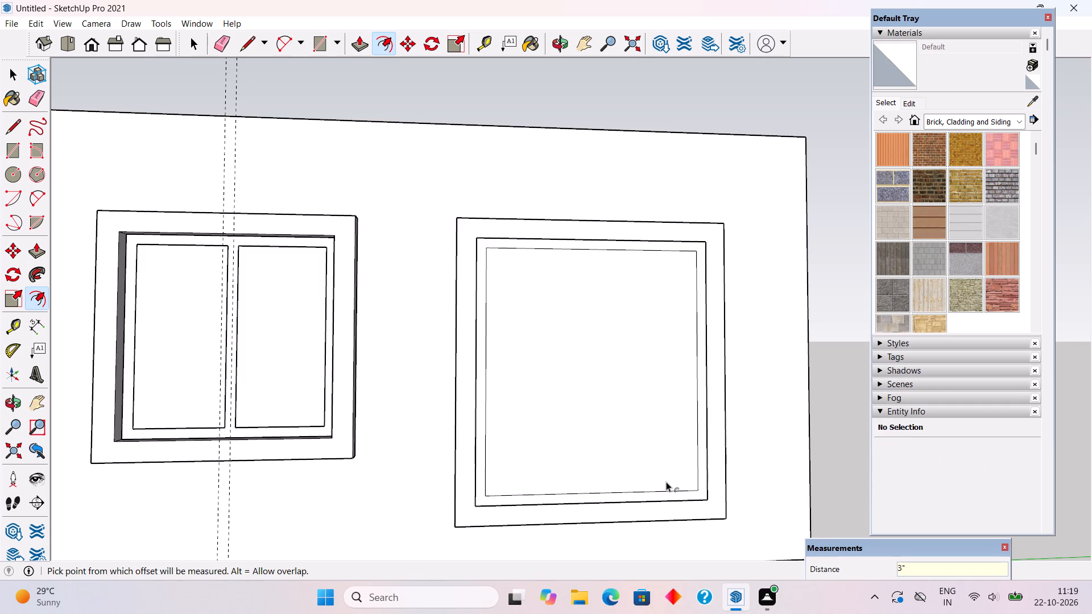
key(f)
Place a vertical guide at the middle of the inset rectangle, 2'9'' from its side edge, and guides 1.5'' to either side of it.
key(t)
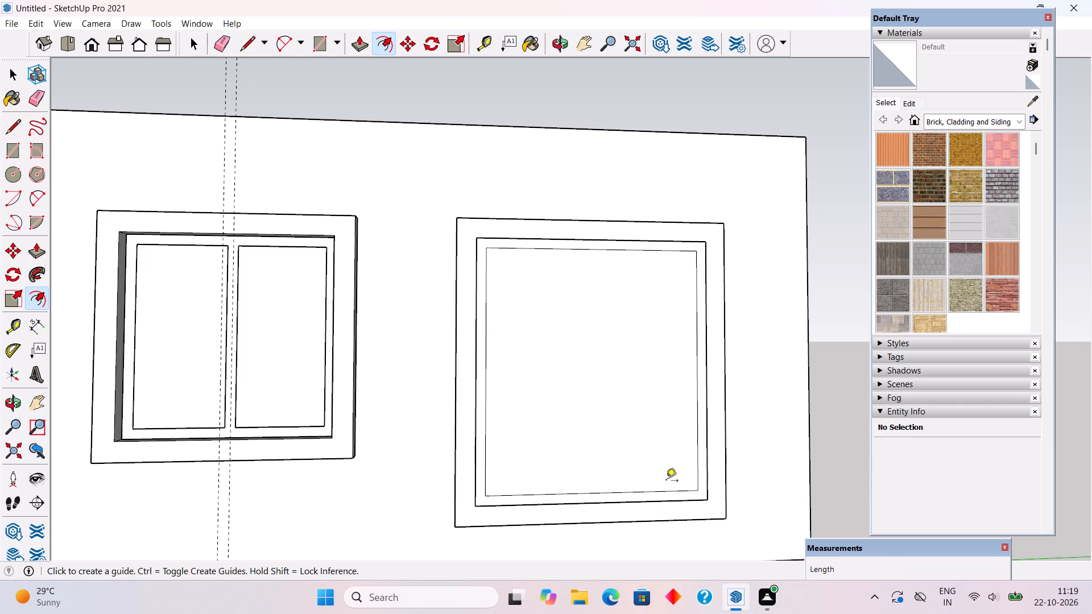
click(487, 457)
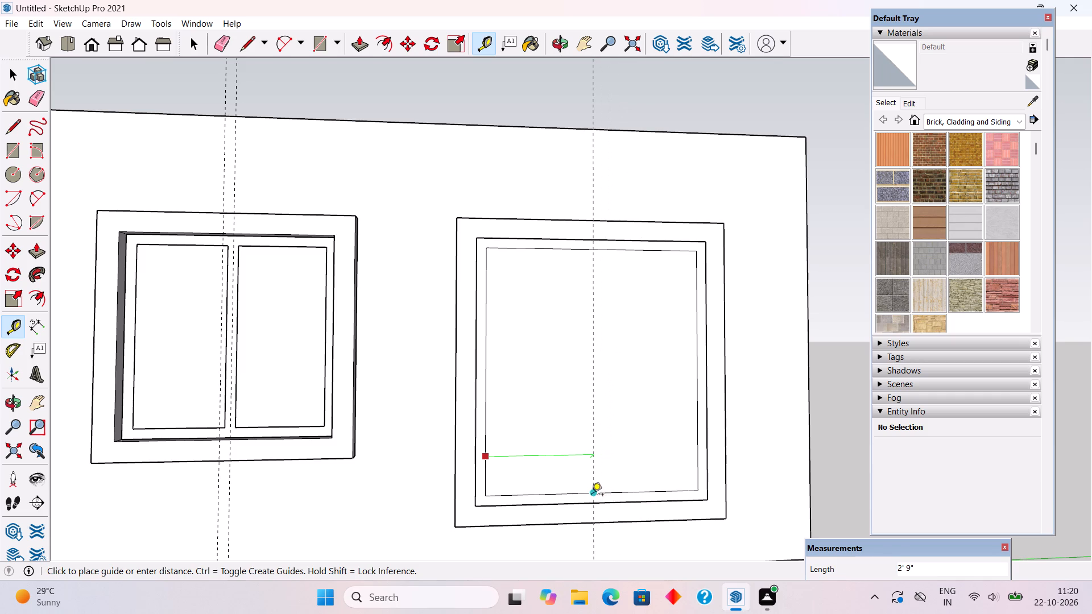
click(591, 496)
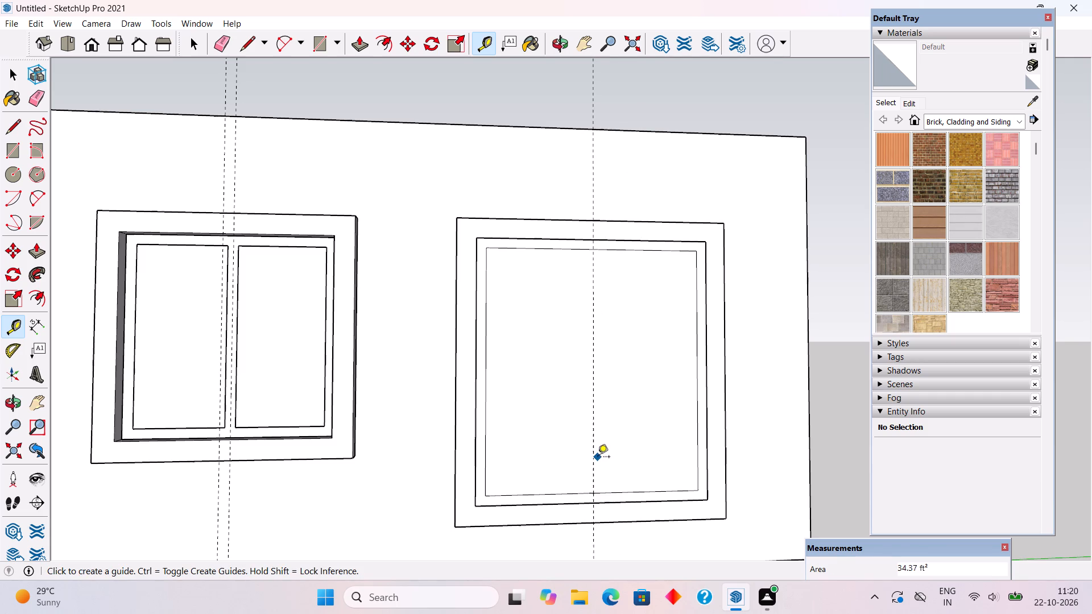
click(597, 466)
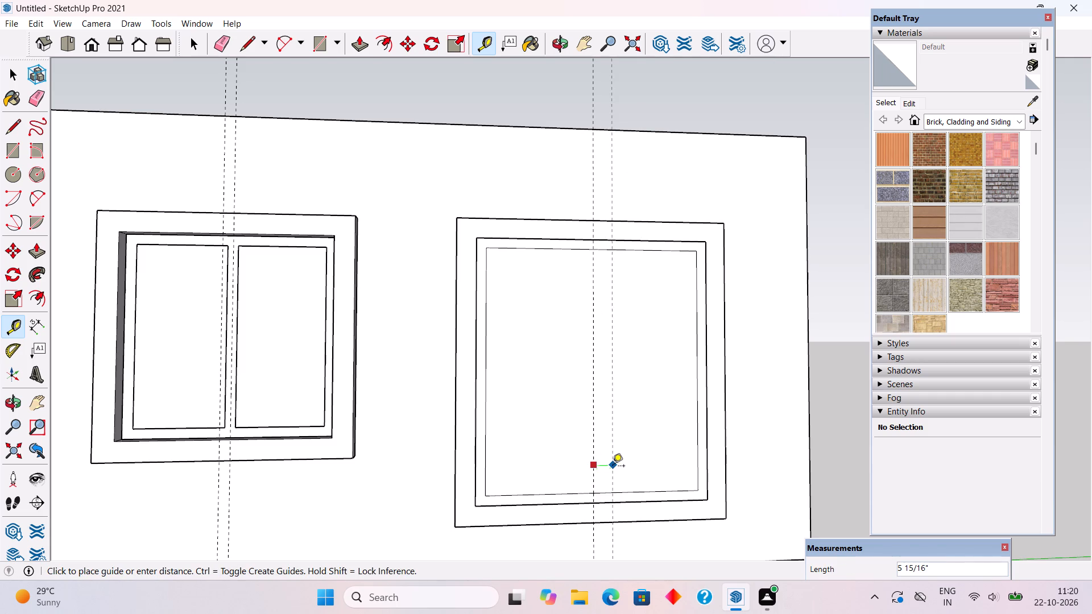
text(1.5")
key(Return)
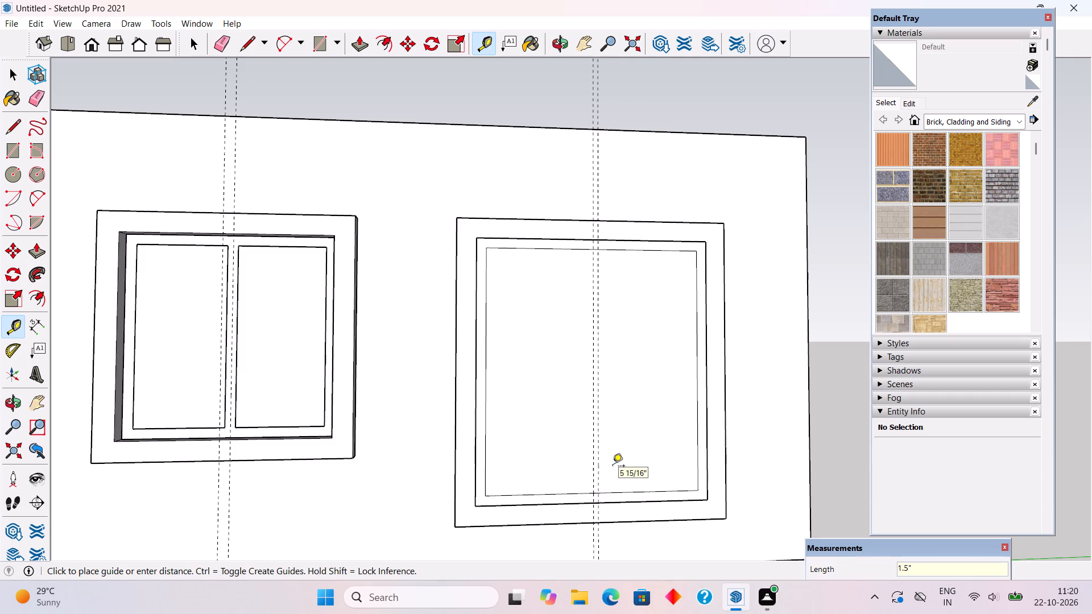
click(592, 455)
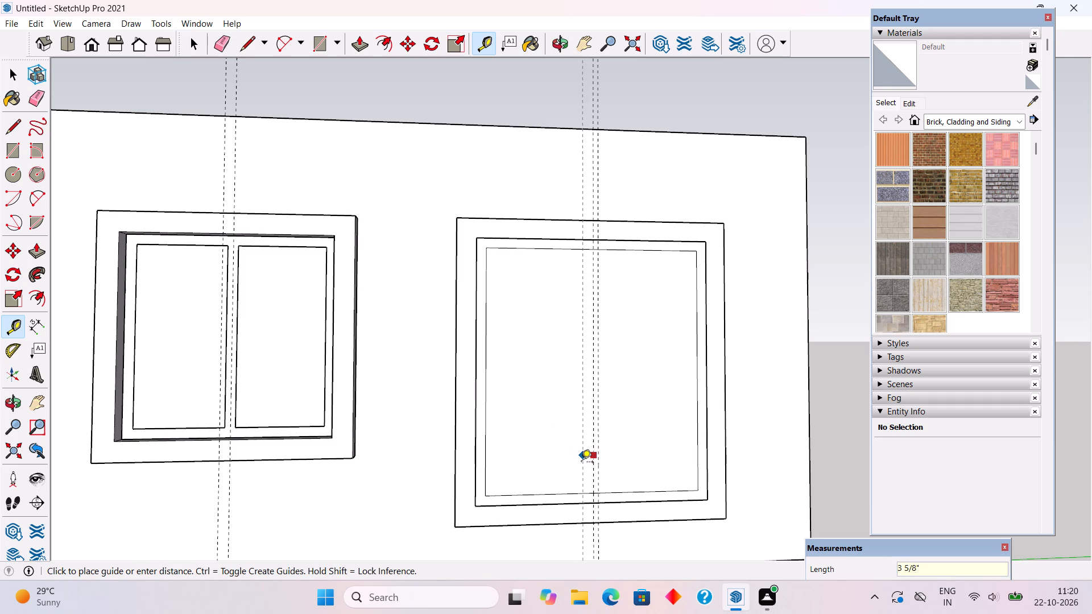
text(1.5")
key(Return)
Draw the two vertical mullion edges along the outer guides, and erase the centre guide and the short edges between the mullion lines.
key(l)
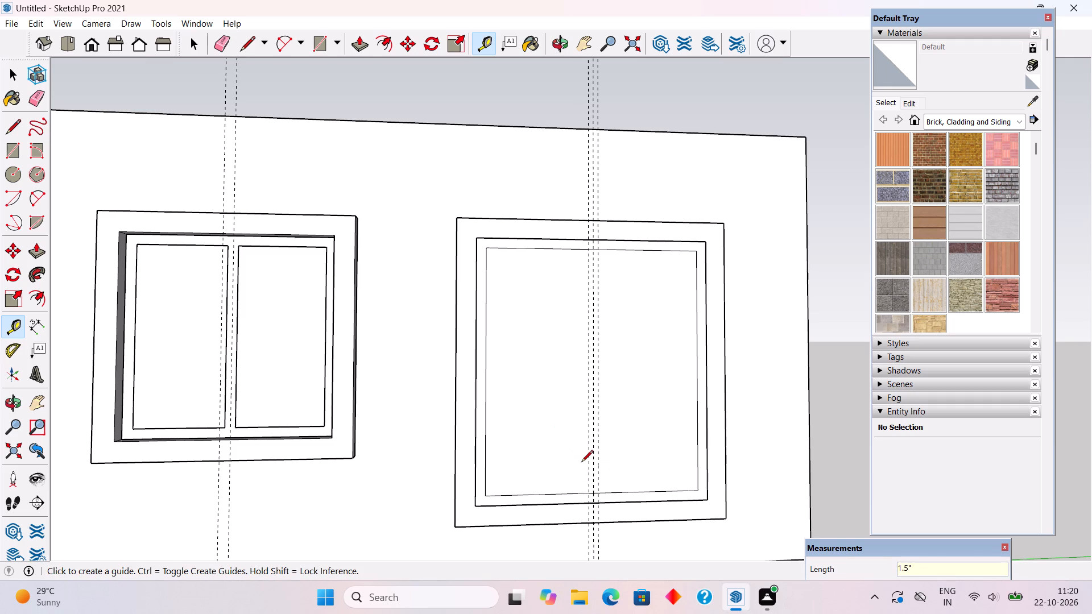
click(589, 250)
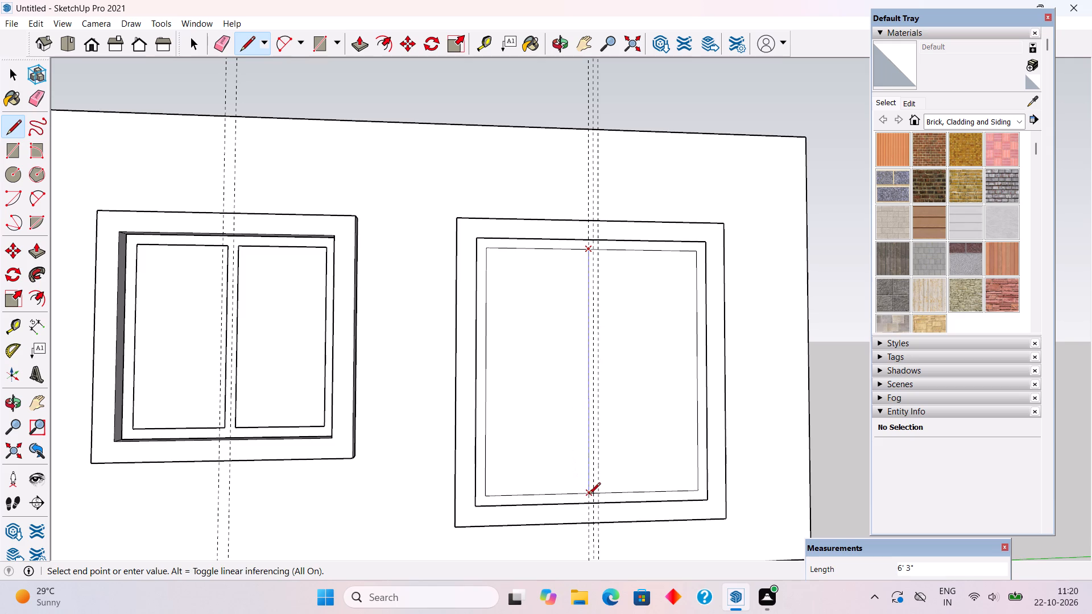
click(589, 495)
click(601, 250)
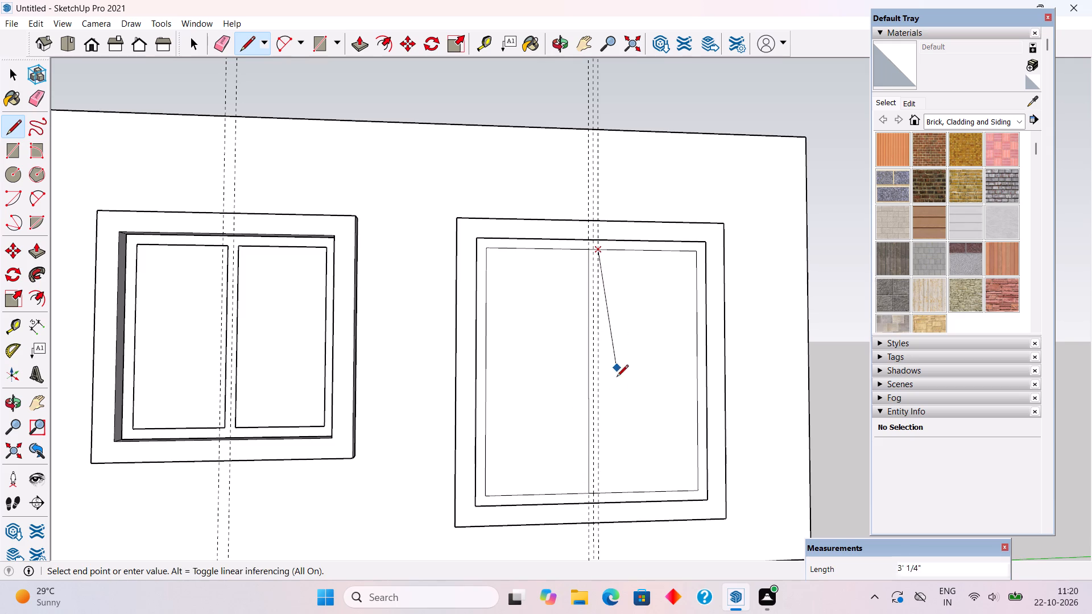
click(601, 495)
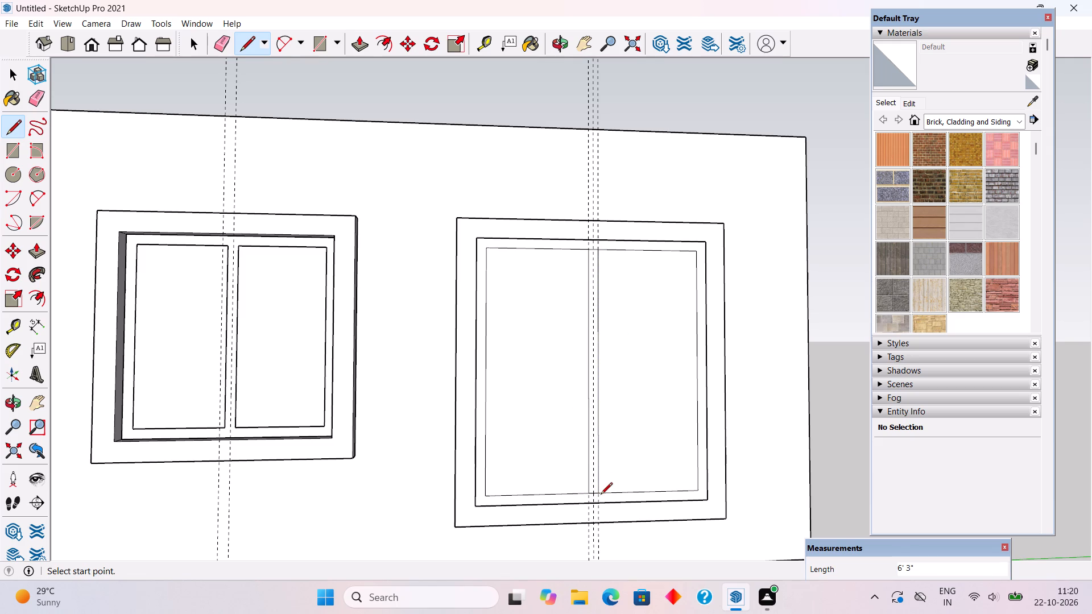
key(e)
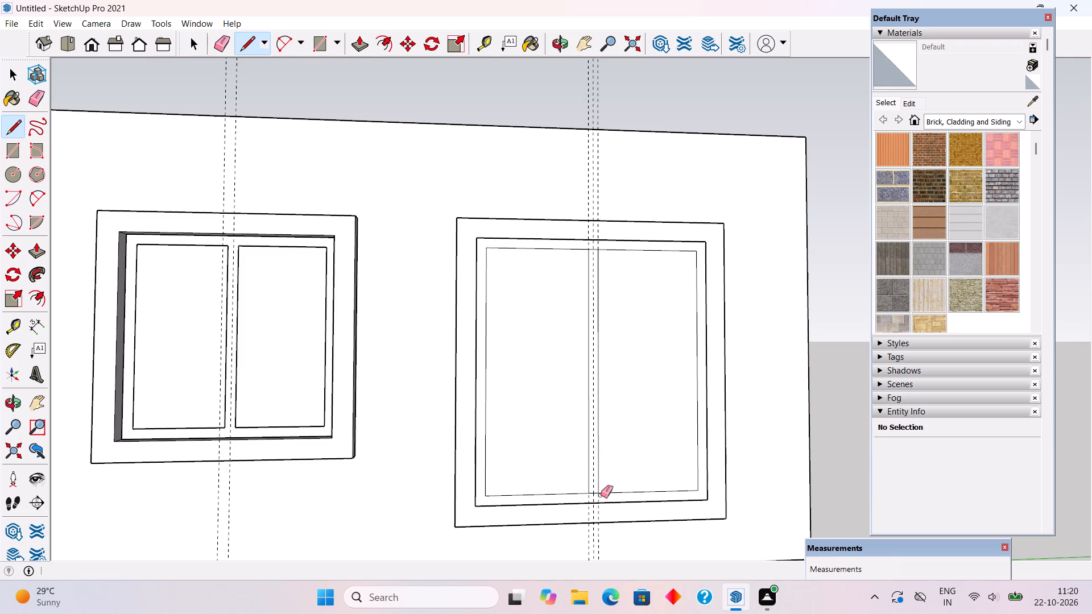
click(594, 250)
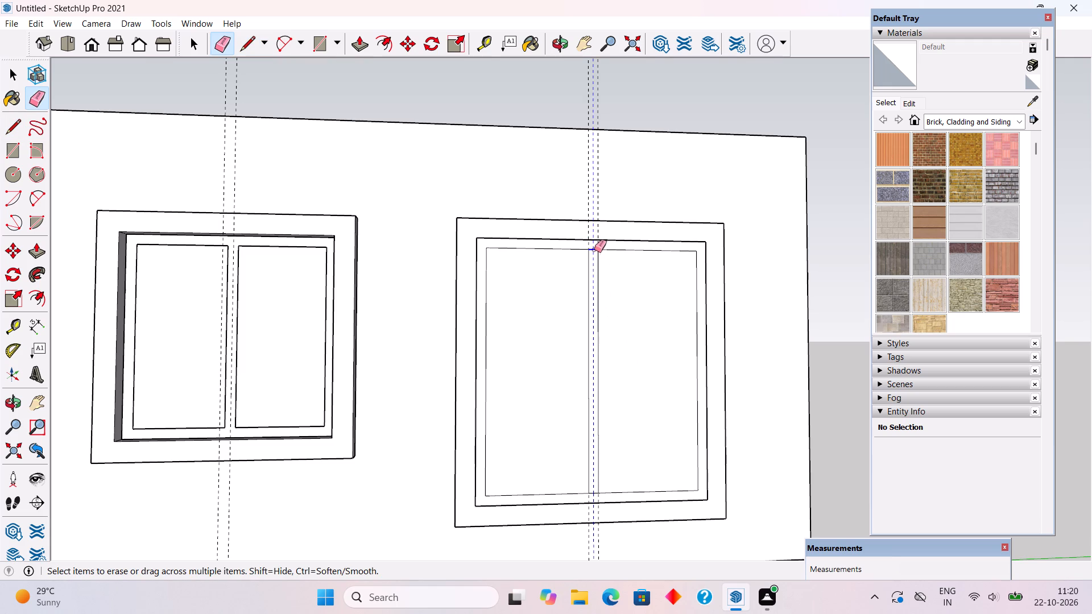
click(594, 493)
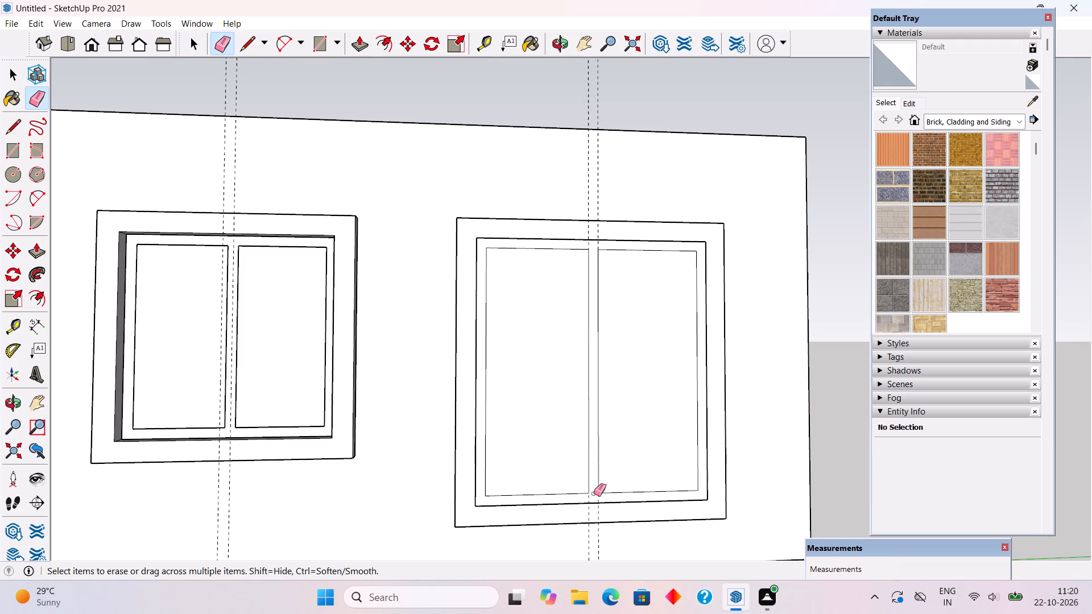
Delete the two faces beside the mullion to open up the sash.
key(space)
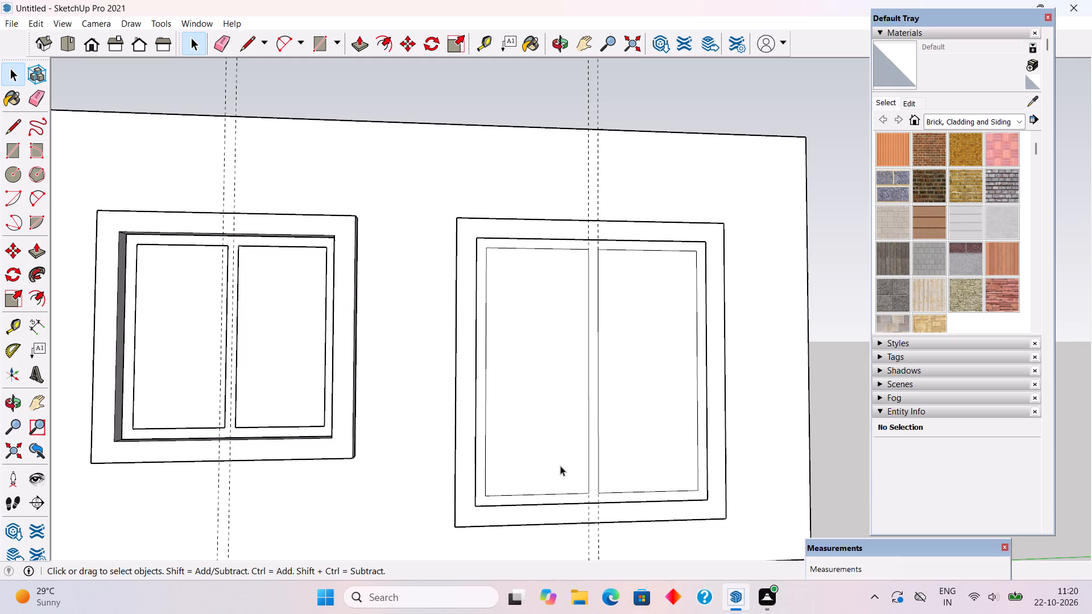
click(560, 464)
key(Delete)
click(610, 464)
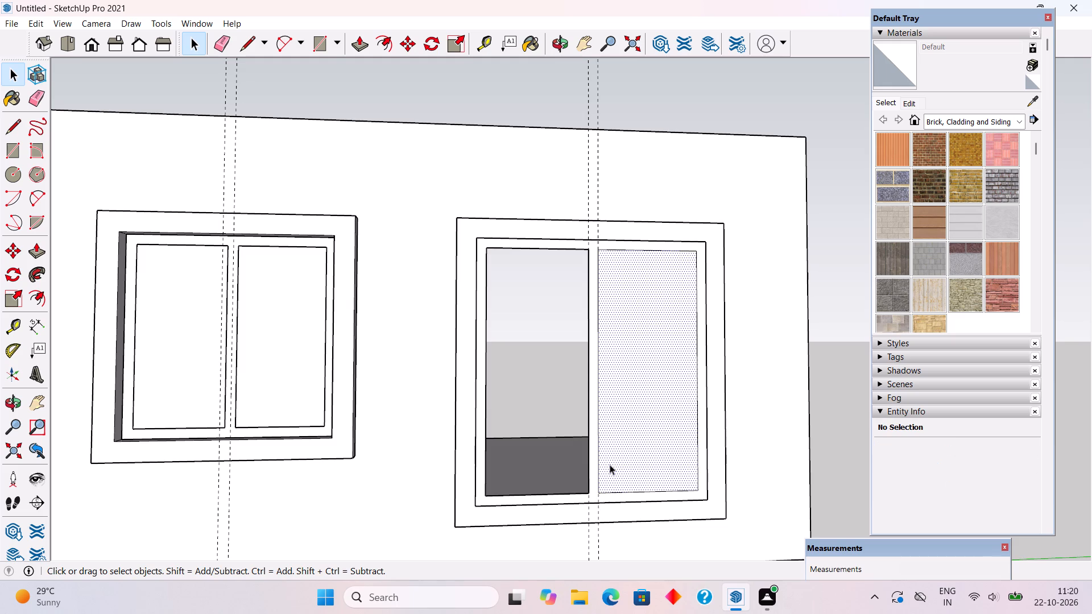
key(Delete)
Extrude the flat sash frame outward by 3'' and make the whole sash frame a group.
key(p)
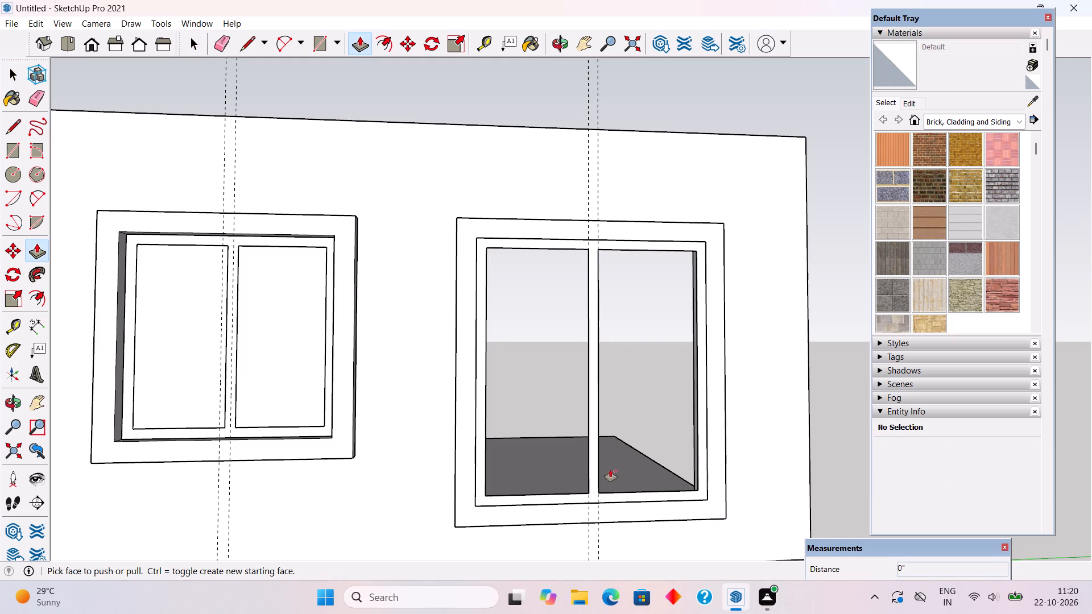
click(593, 497)
text(3")
key(Return)
key(space)
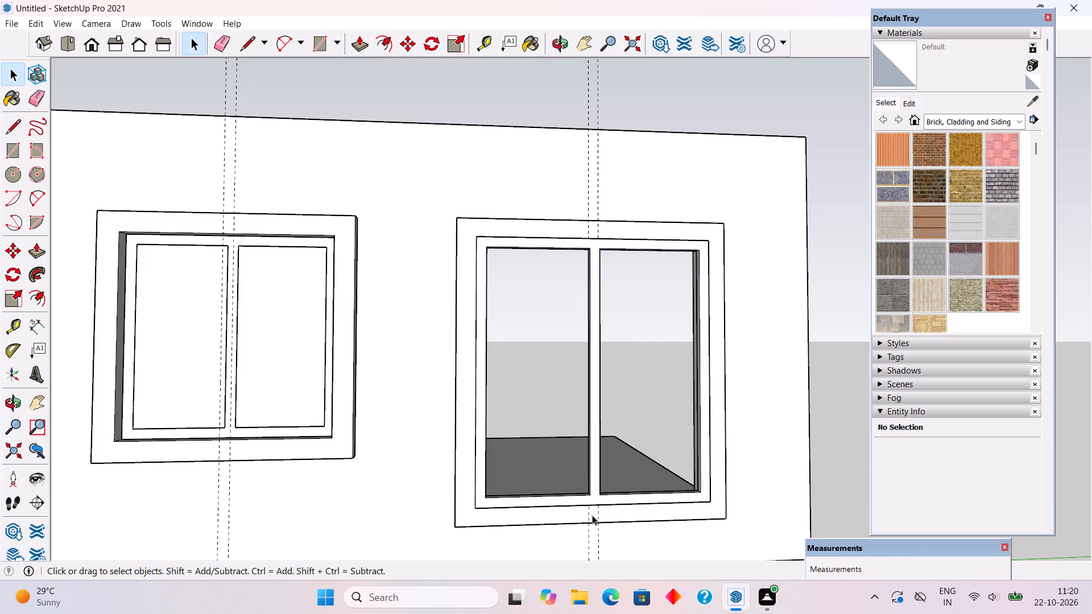
middle_drag(569, 473, 642, 558)
triple_click(595, 491)
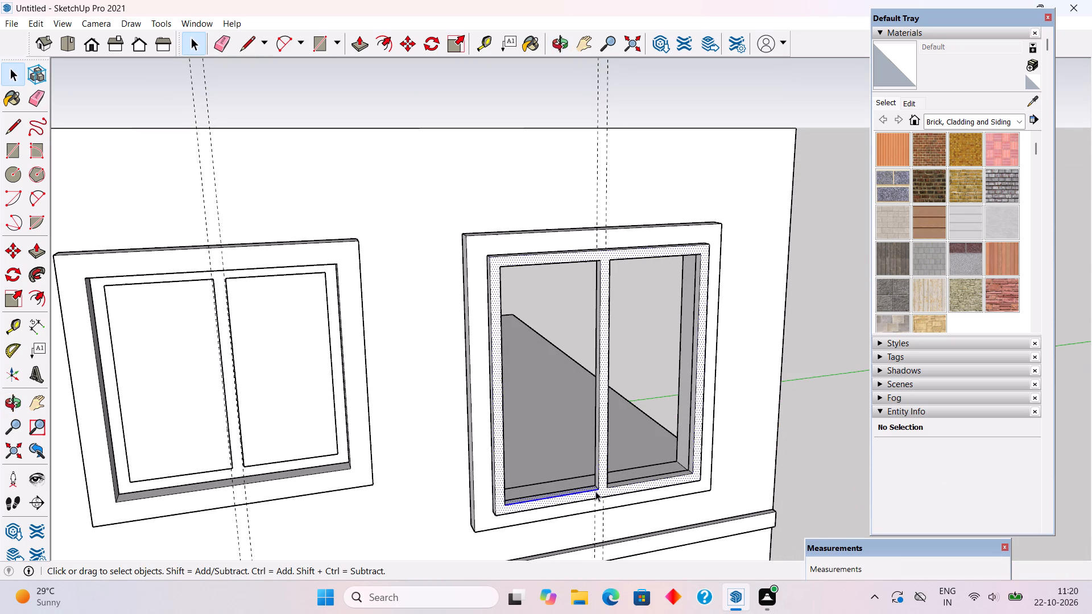
right_click(595, 491)
click(627, 399)
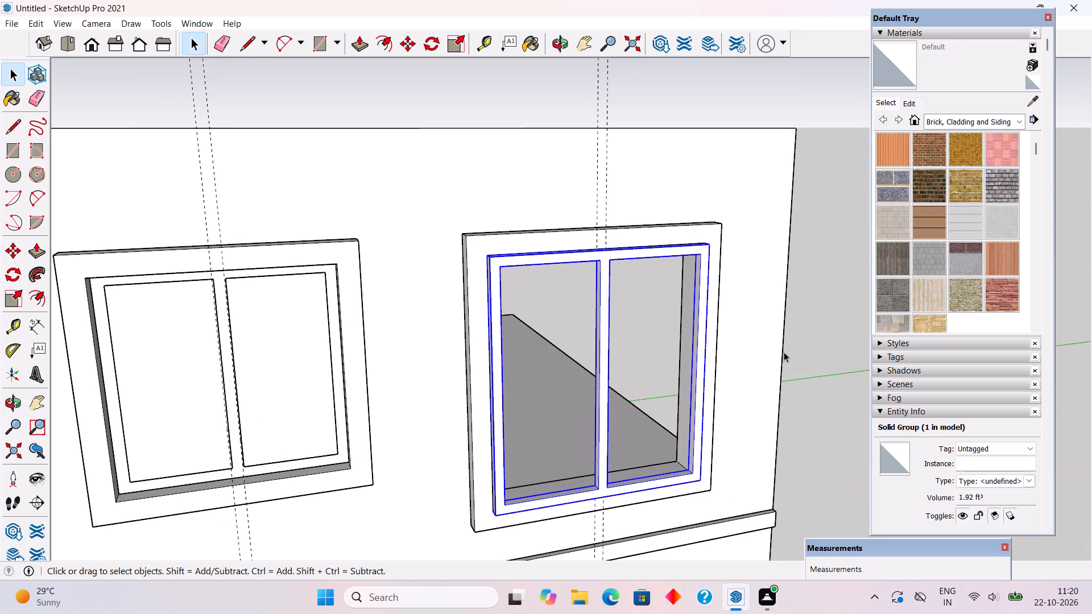
click(830, 345)
Move the sash frame group 8'' back into the window's outer frame.
middle_drag(581, 396, 615, 409)
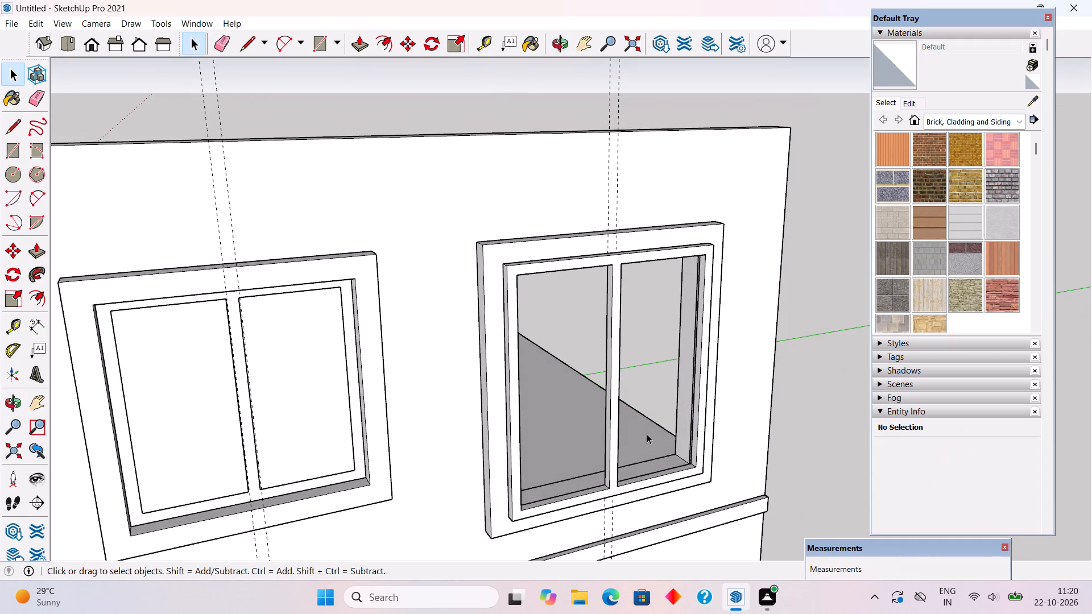
scroll(683, 480, up, 4)
click(696, 457)
key(m)
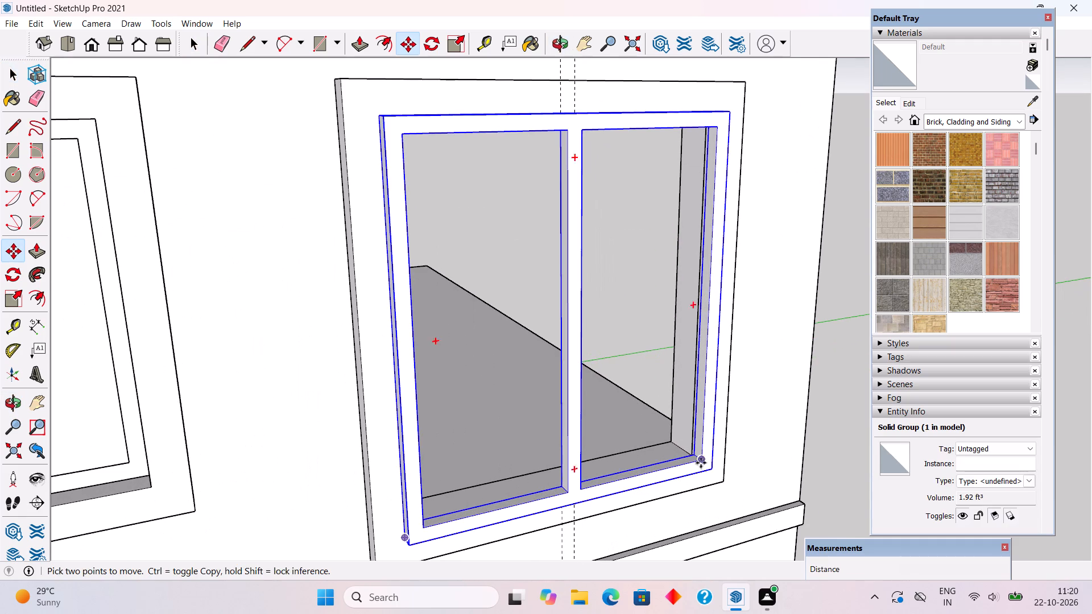
click(714, 470)
click(692, 451)
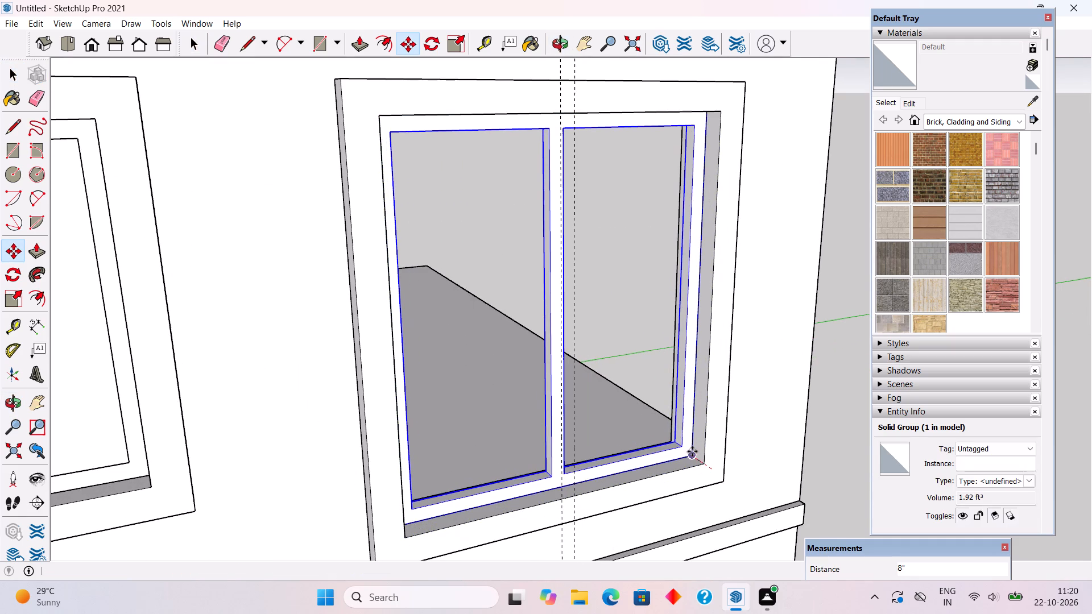
key(space)
scroll(692, 451, down, 5)
click(789, 383)
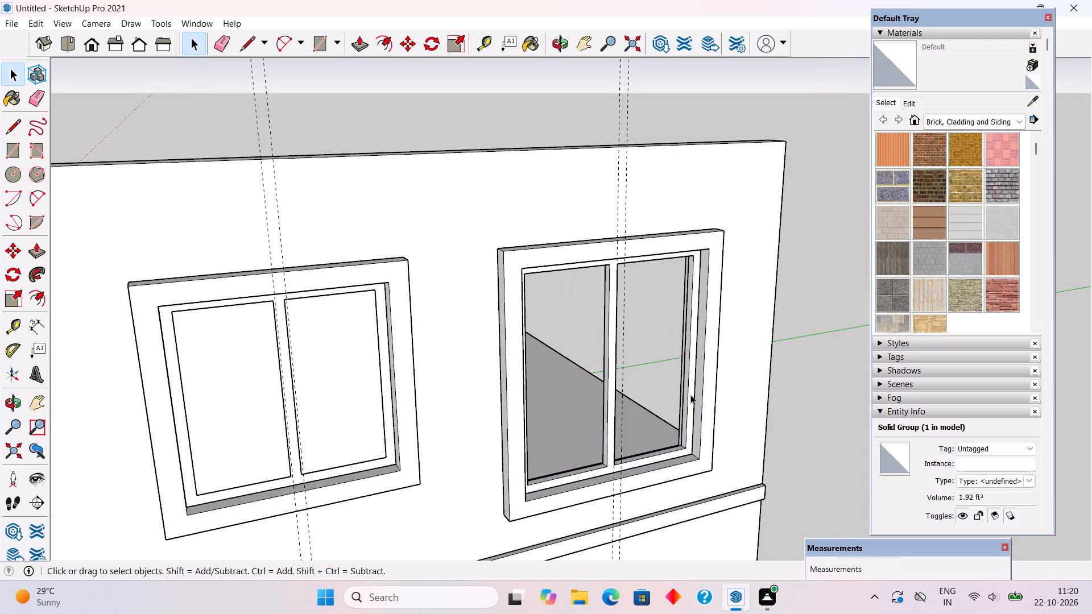
Draw a rectangular pane of 6'3'' by 2'7 1/2'' in each of the two sash openings beside the mullion.
middle_drag(675, 392, 489, 343)
middle_drag(630, 435, 664, 392)
scroll(723, 314, up, 2)
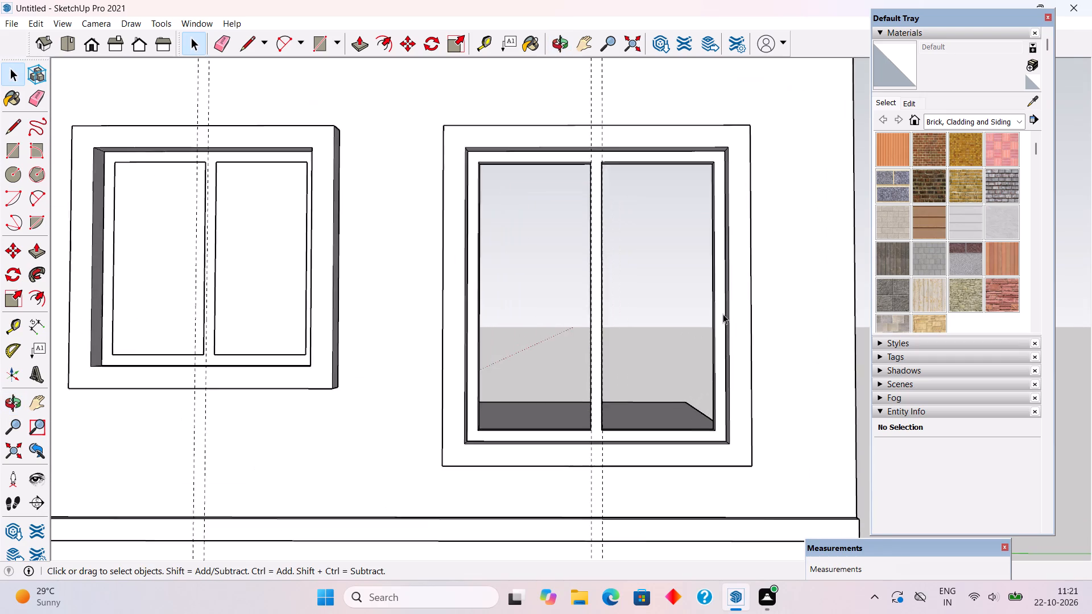
scroll(723, 314, up, 2)
key(r)
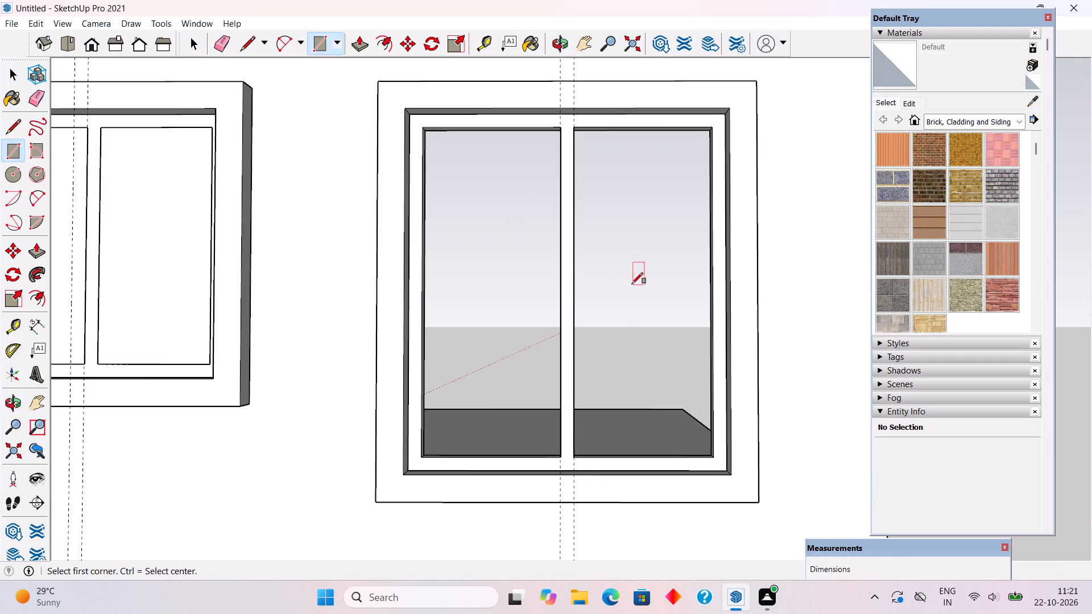
click(425, 128)
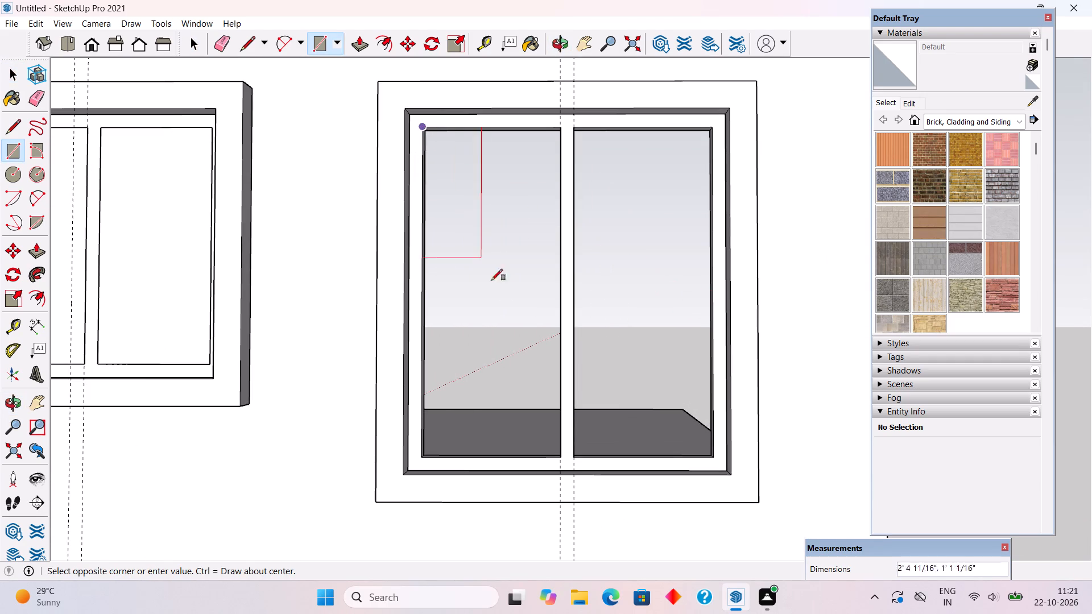
click(557, 455)
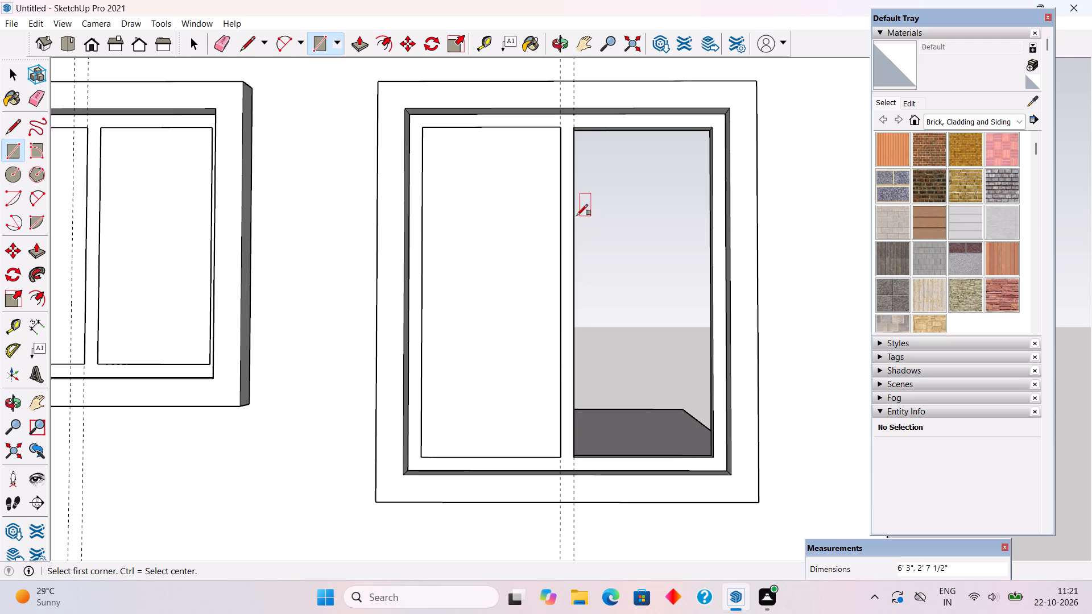
click(573, 128)
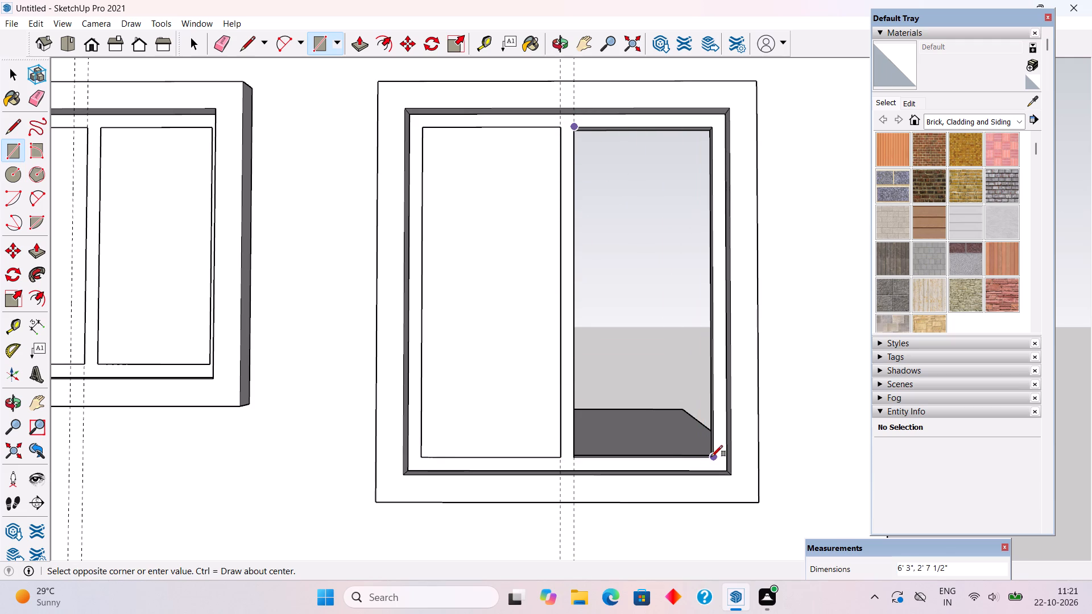
click(712, 457)
Make the pane to the right of the mullion, with its edges, a group.
key(space)
triple_click(664, 430)
right_click(664, 430)
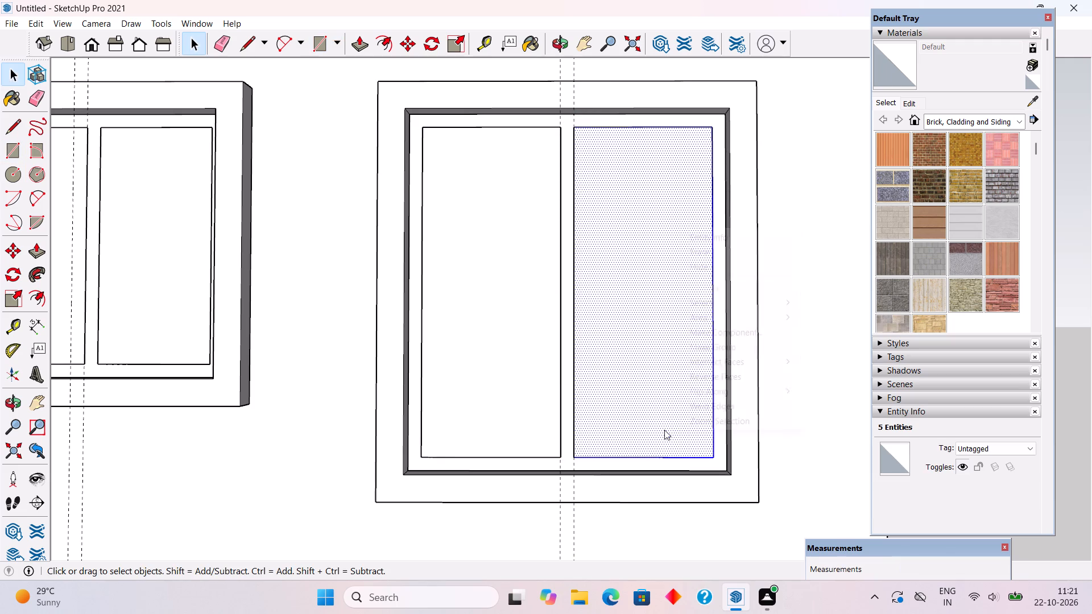
click(708, 346)
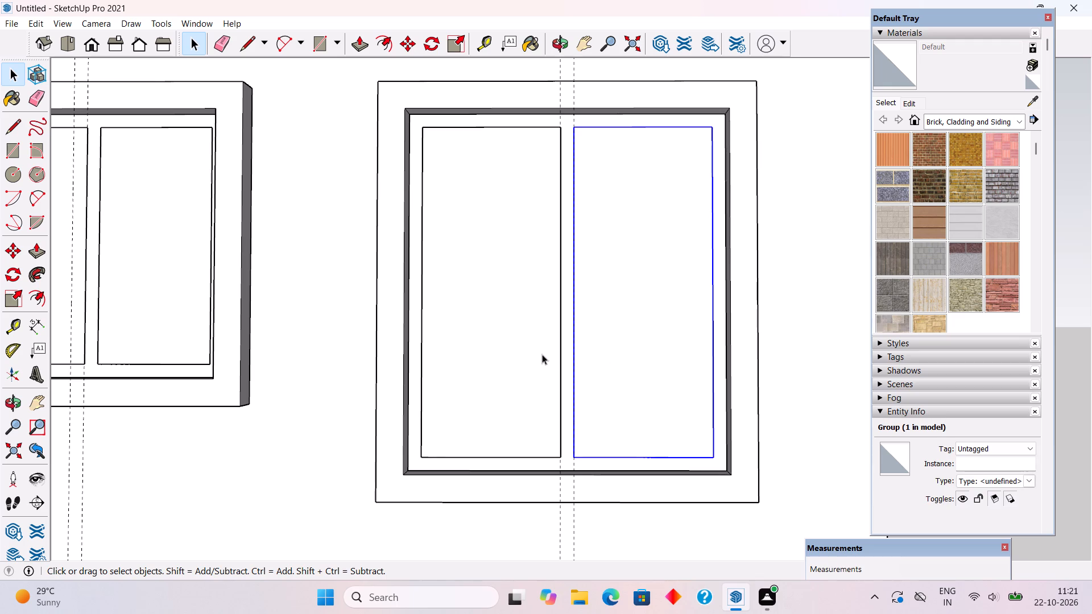
Make the pane to the left of the mullion, with its edges, a group.
triple_click(542, 354)
right_click(541, 354)
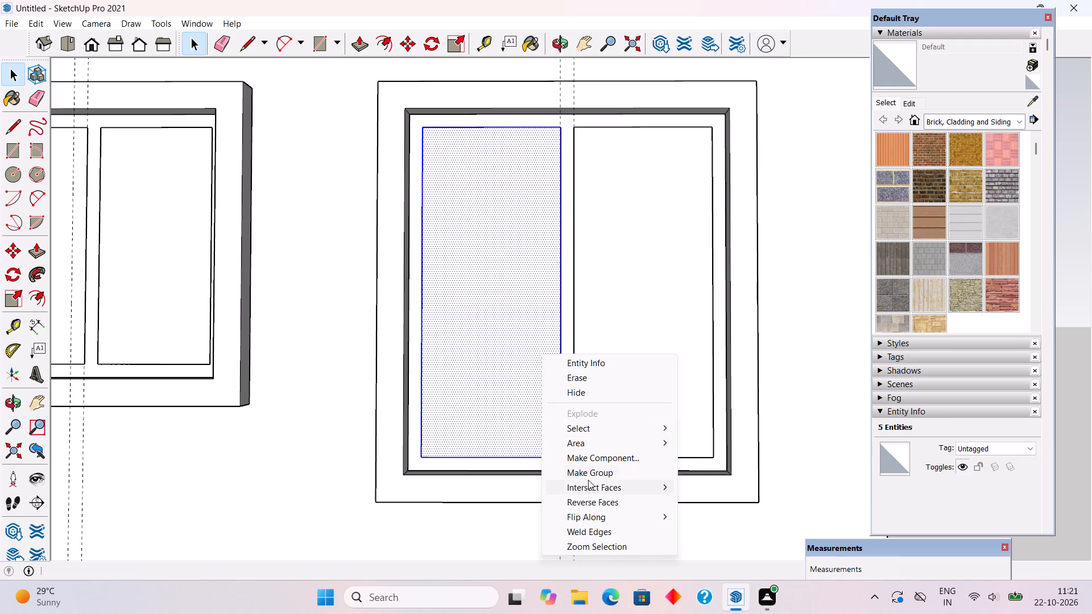
click(588, 468)
scroll(466, 421, down, 14)
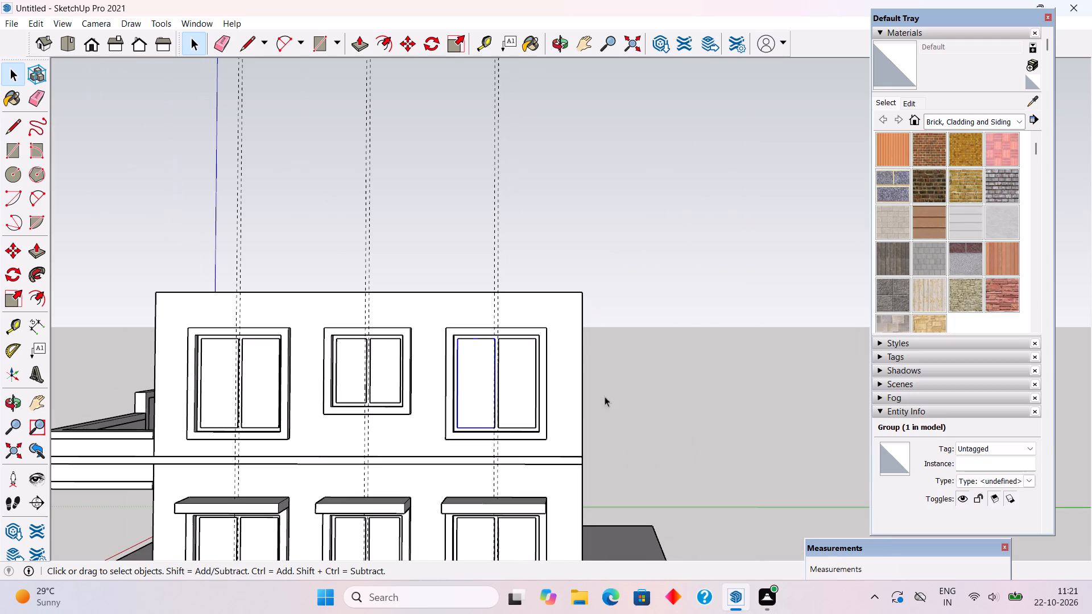
click(654, 389)
Place a vertical guide line along the handle-side edge of the entrance door opening under the balcony.
scroll(509, 347, down, 5)
middle_drag(260, 314, 470, 393)
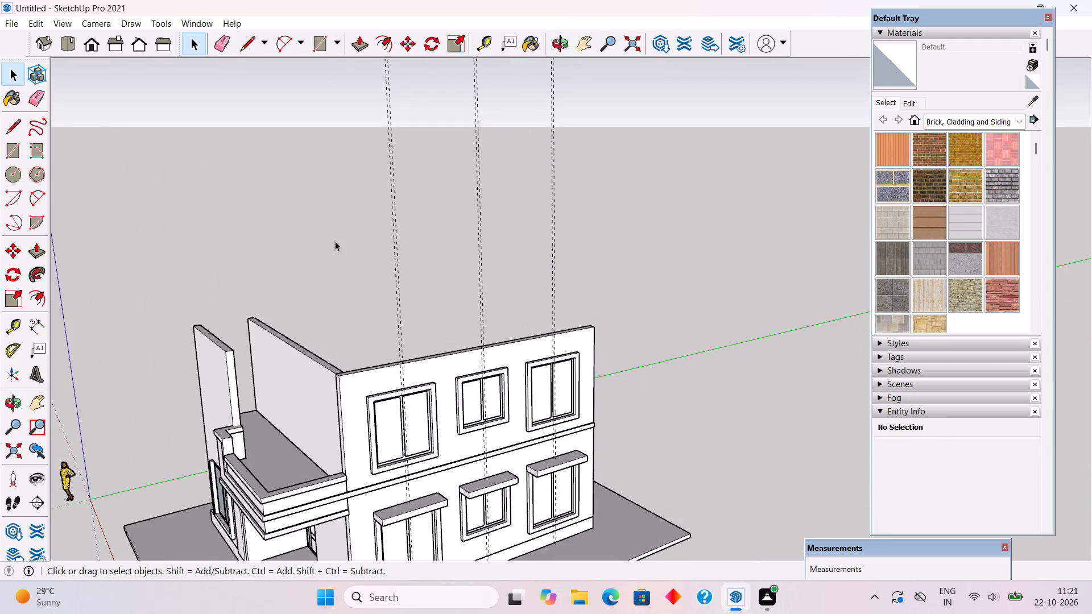
scroll(335, 241, down, 4)
scroll(348, 401, up, 4)
middle_drag(445, 379, 469, 331)
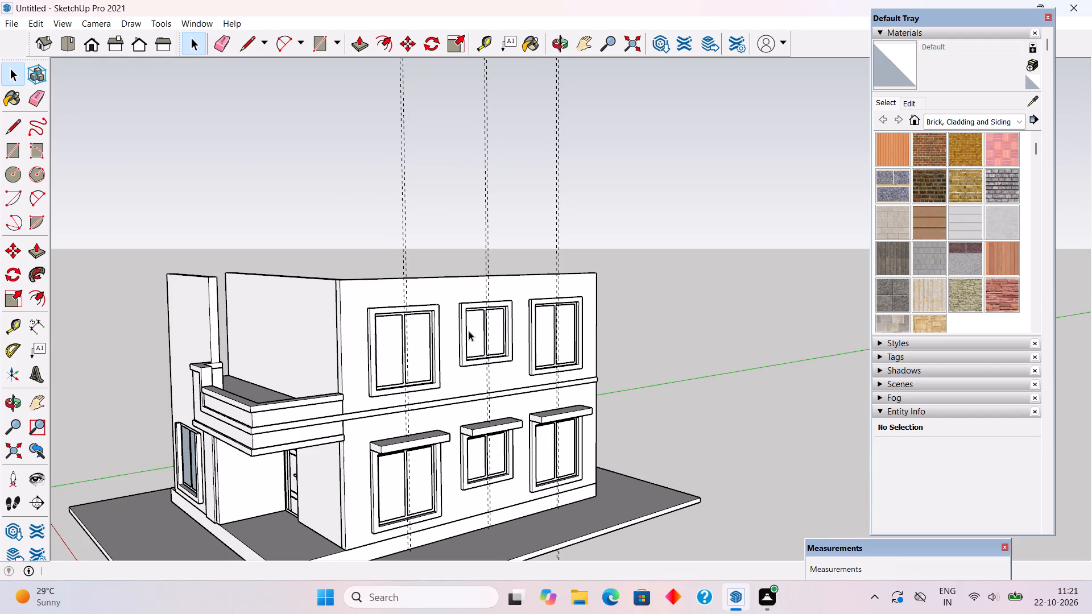
scroll(469, 331, down, 5)
middle_drag(338, 362, 582, 328)
scroll(353, 477, up, 5)
middle_drag(385, 454, 439, 446)
scroll(440, 445, up, 6)
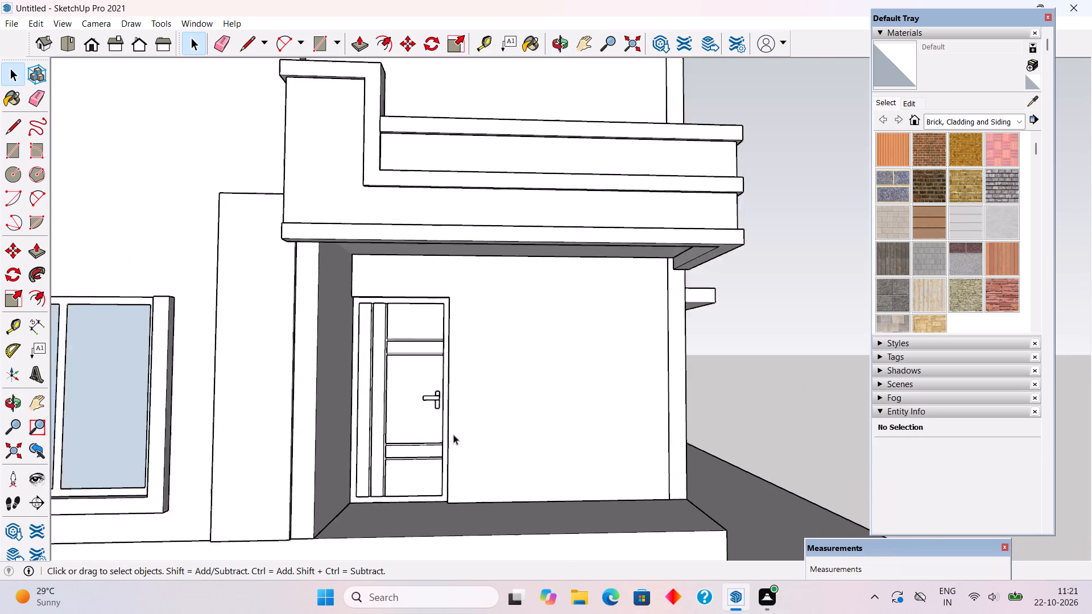
scroll(453, 434, up, 2)
key(t)
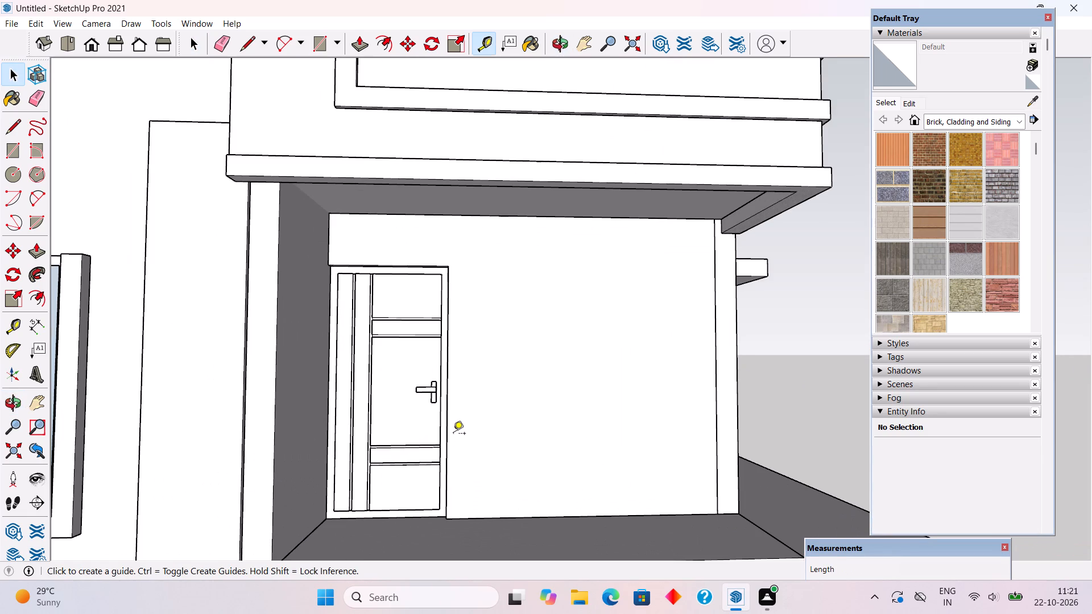
double_click(446, 426)
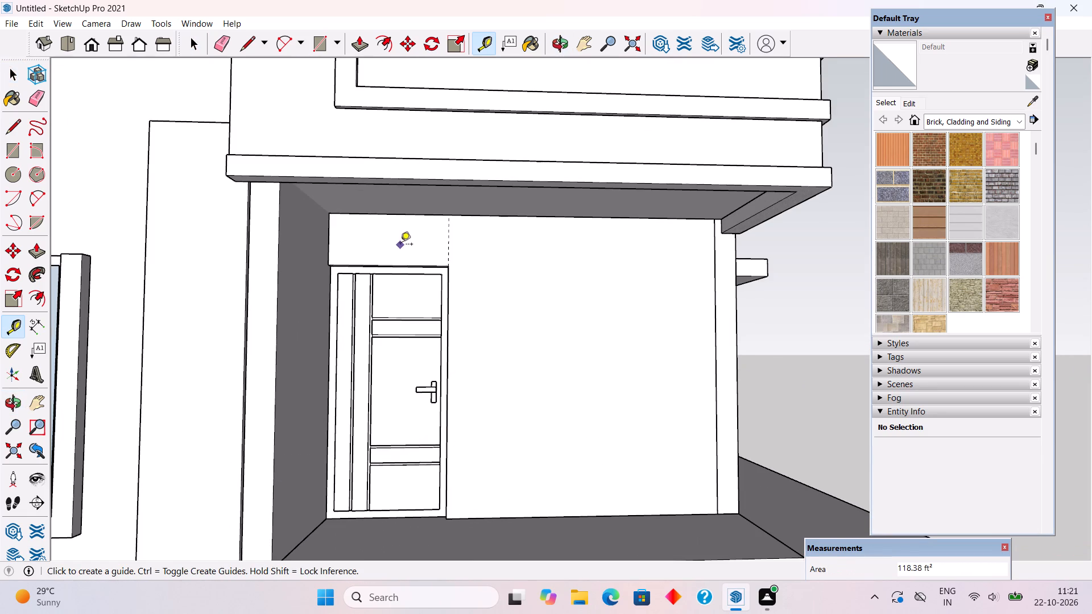
Place a second vertical guide 4' from the first, at the opposite side edge of the entrance door opening.
scroll(394, 243, up, 3)
scroll(317, 262, up, 7)
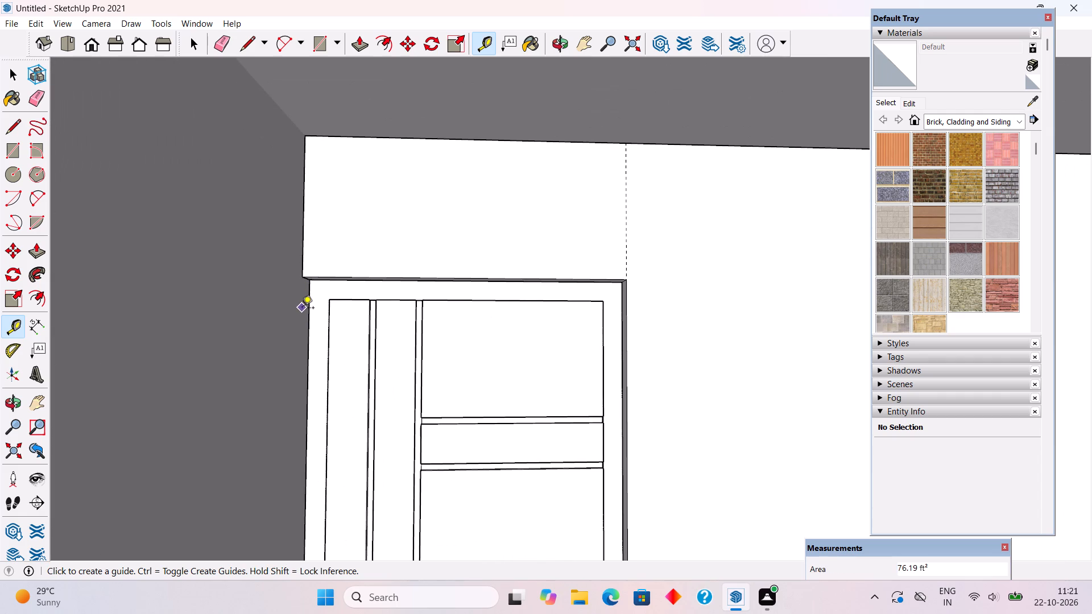
middle_drag(309, 251, 312, 281)
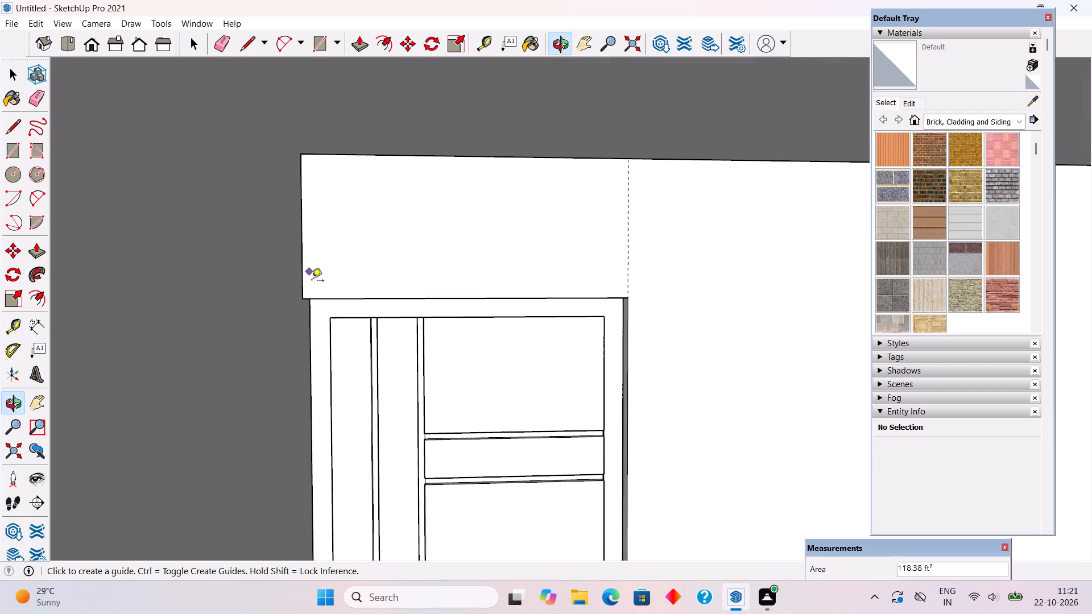
click(627, 239)
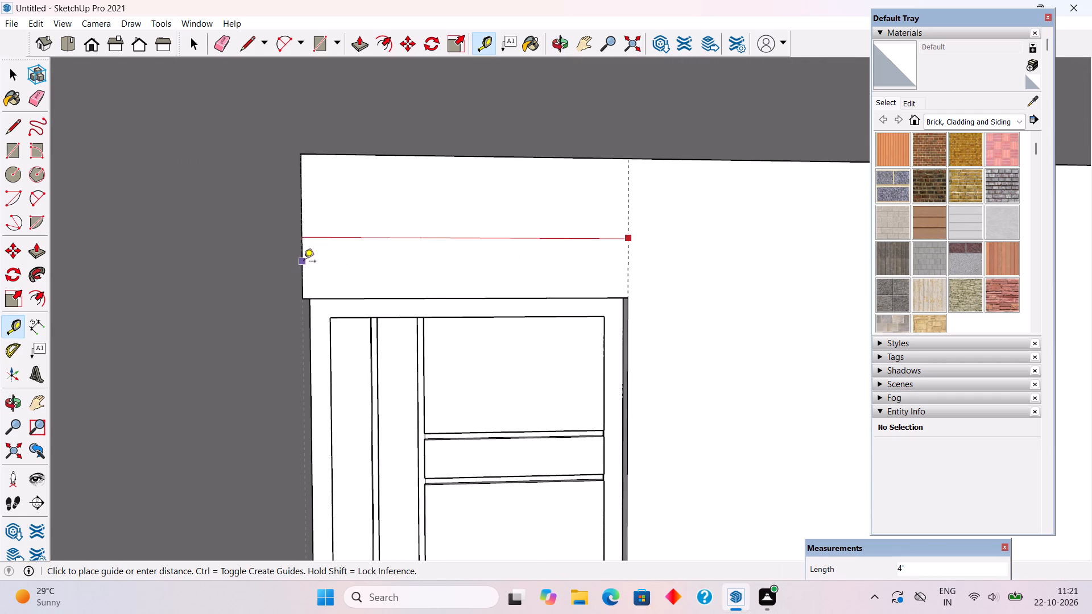
click(304, 262)
scroll(308, 265, down, 13)
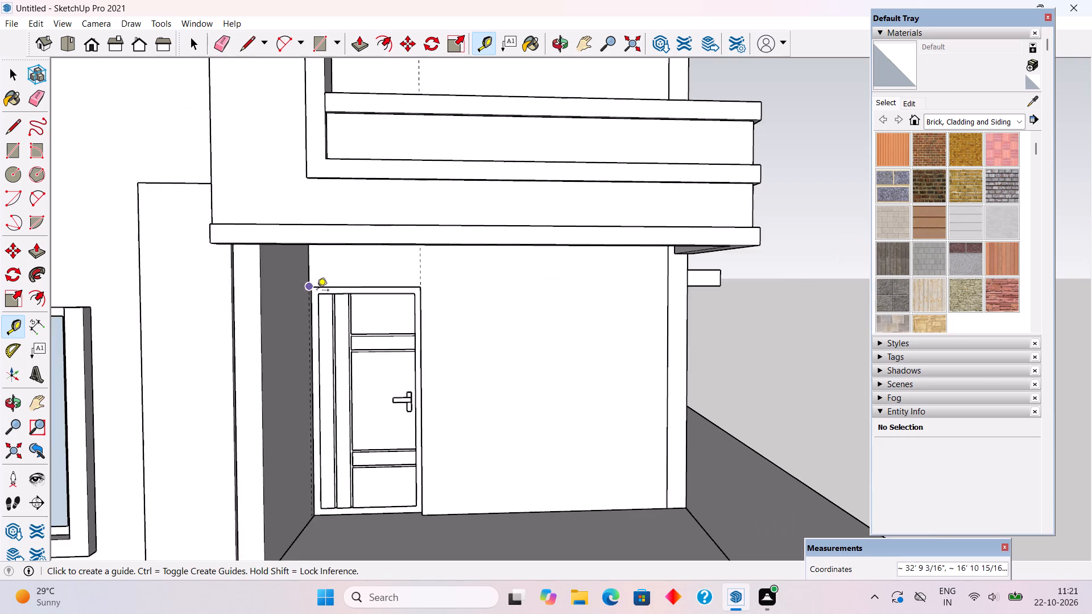
scroll(318, 292, down, 8)
middle_drag(326, 196, 330, 292)
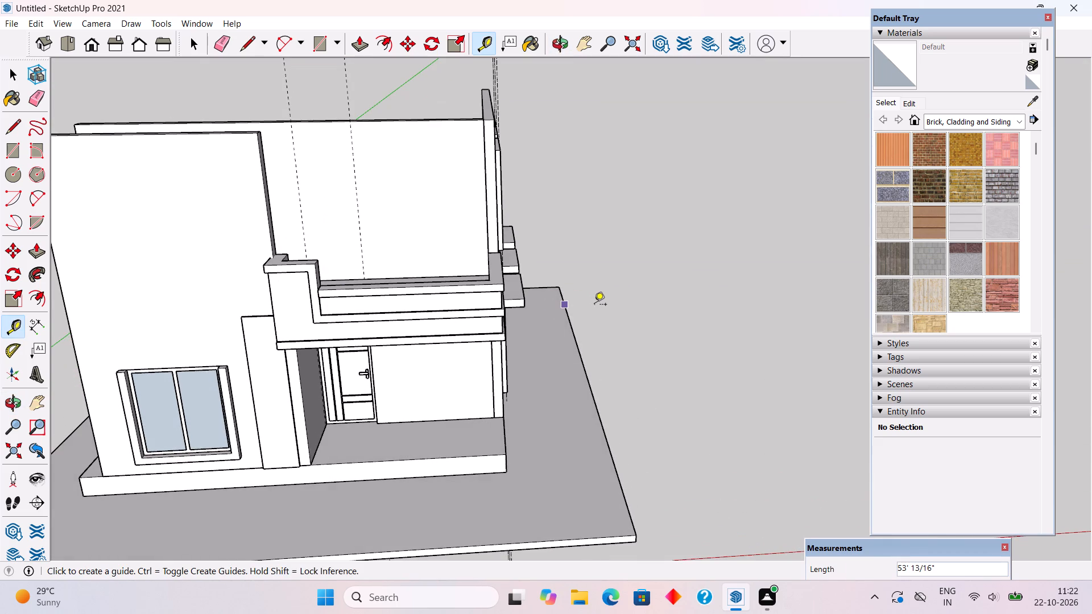
key(space)
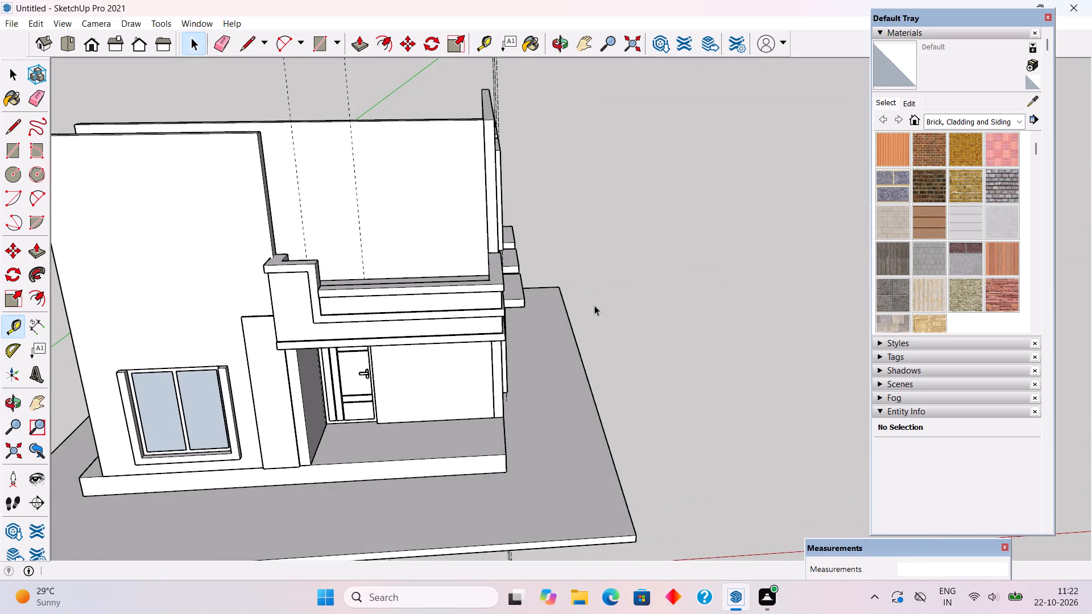
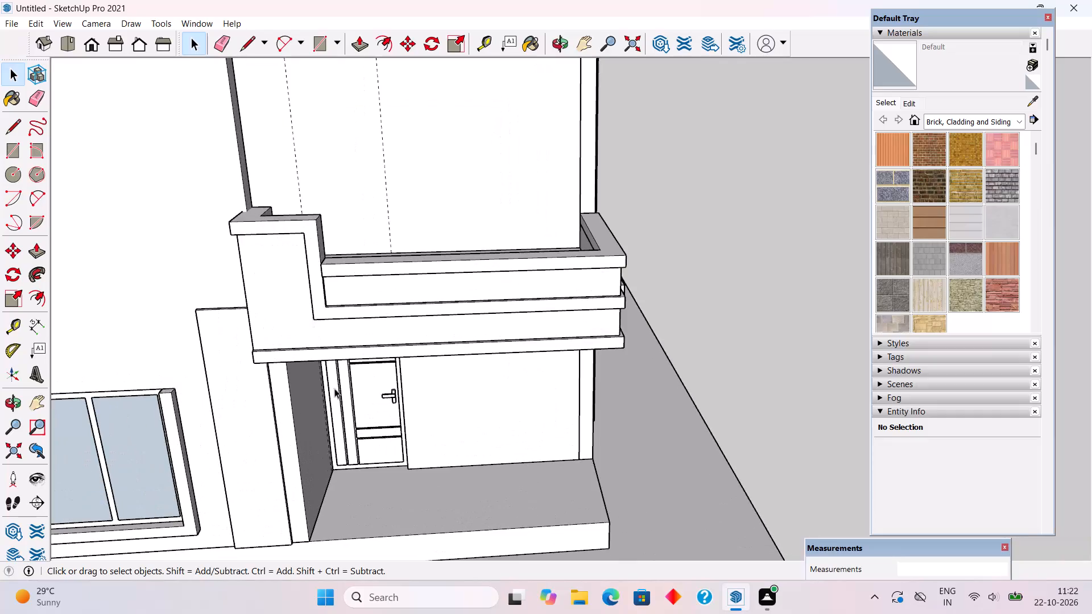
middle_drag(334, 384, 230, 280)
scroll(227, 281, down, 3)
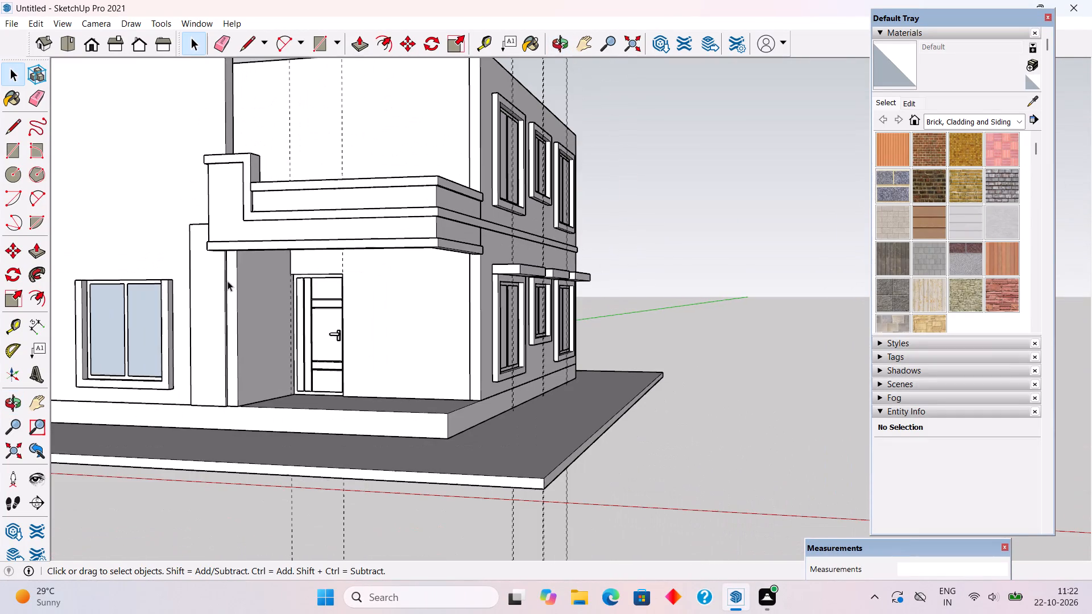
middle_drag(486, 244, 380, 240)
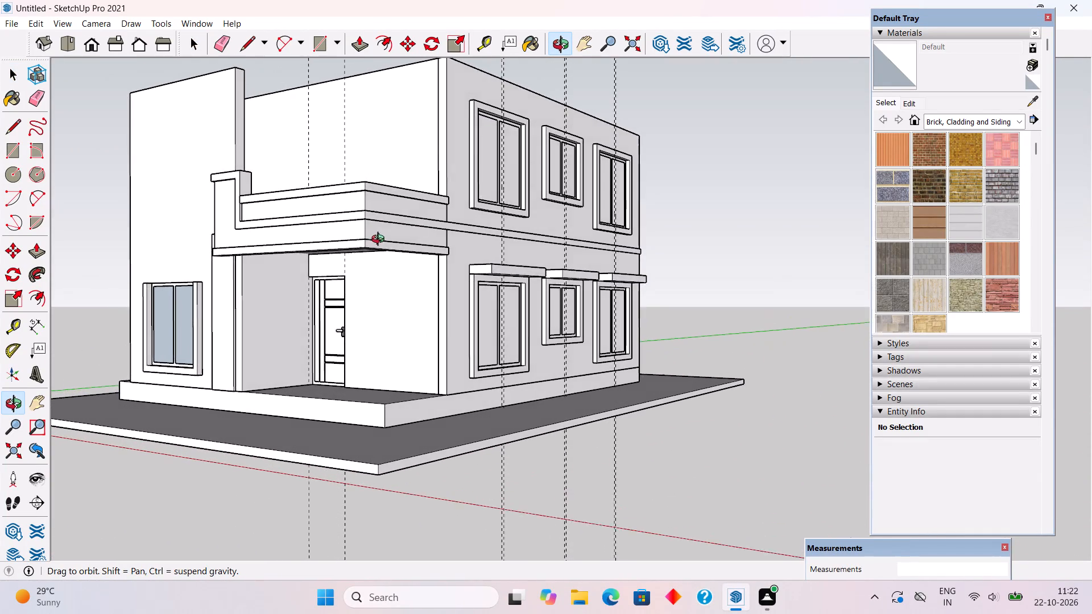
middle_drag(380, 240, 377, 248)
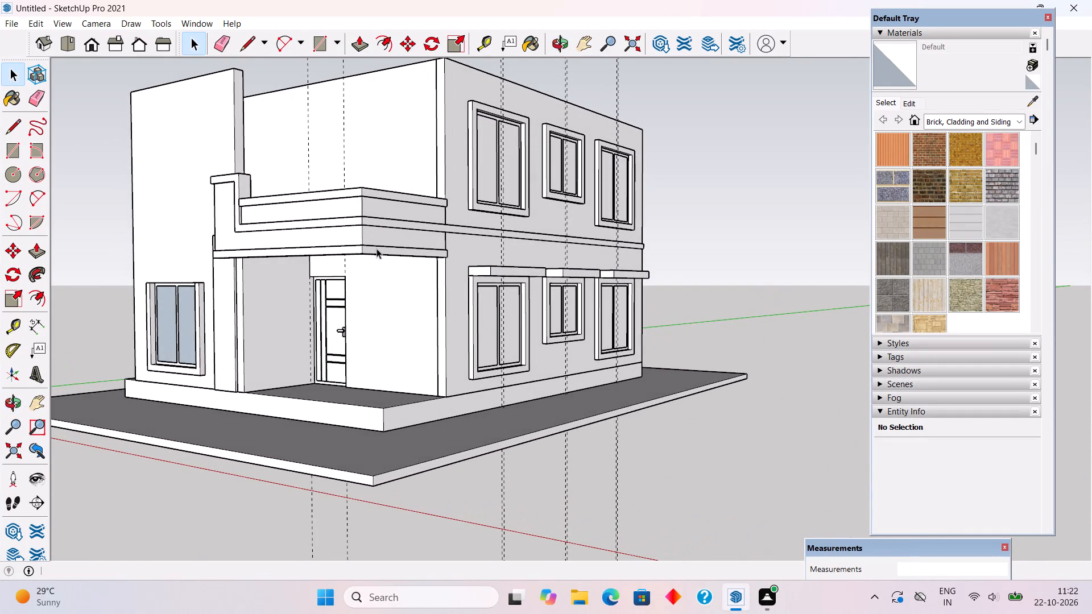
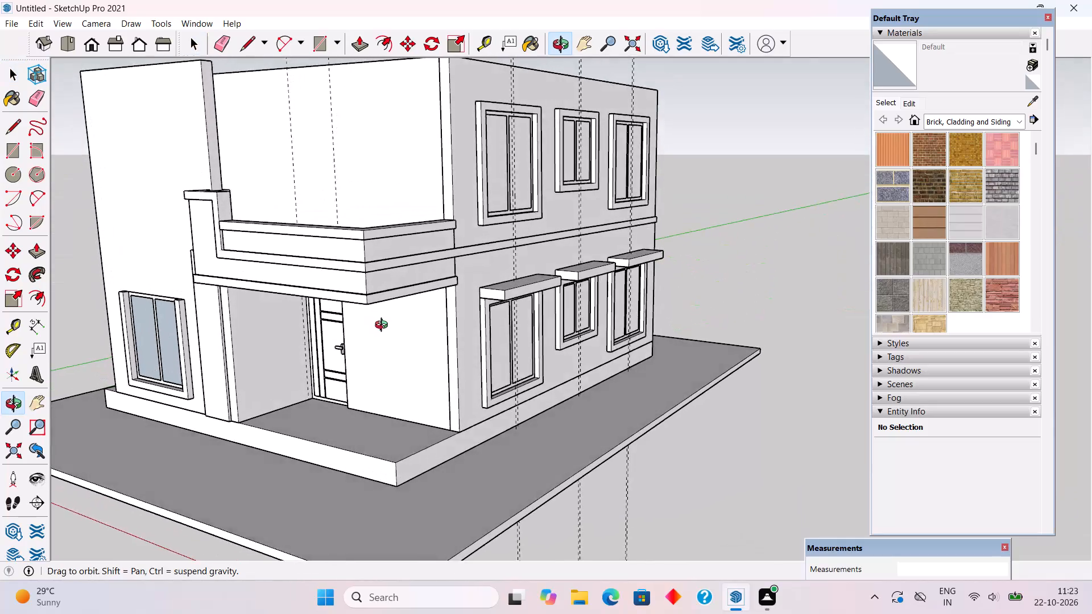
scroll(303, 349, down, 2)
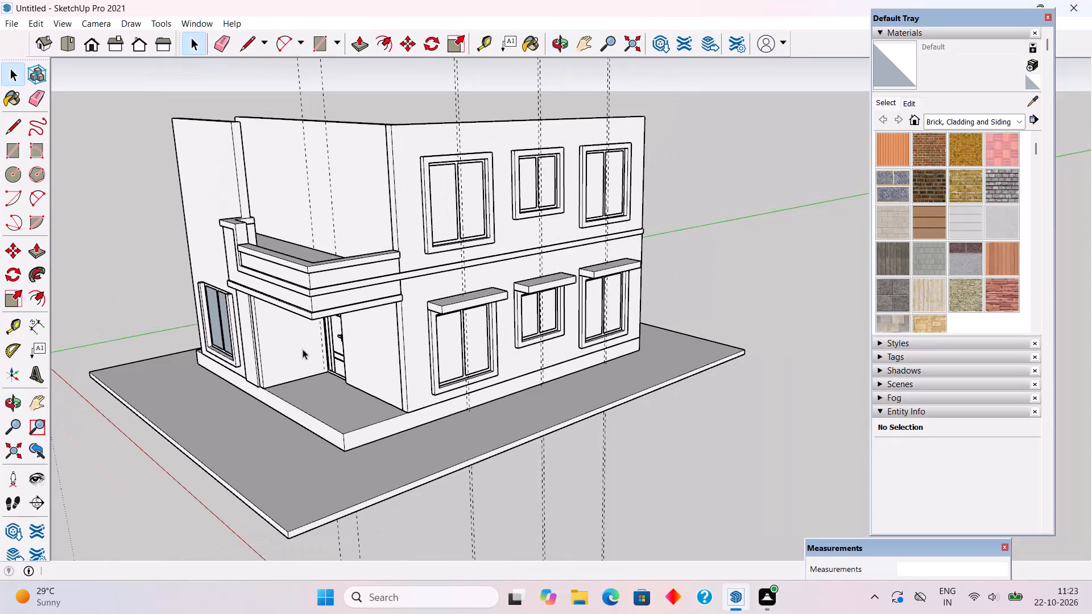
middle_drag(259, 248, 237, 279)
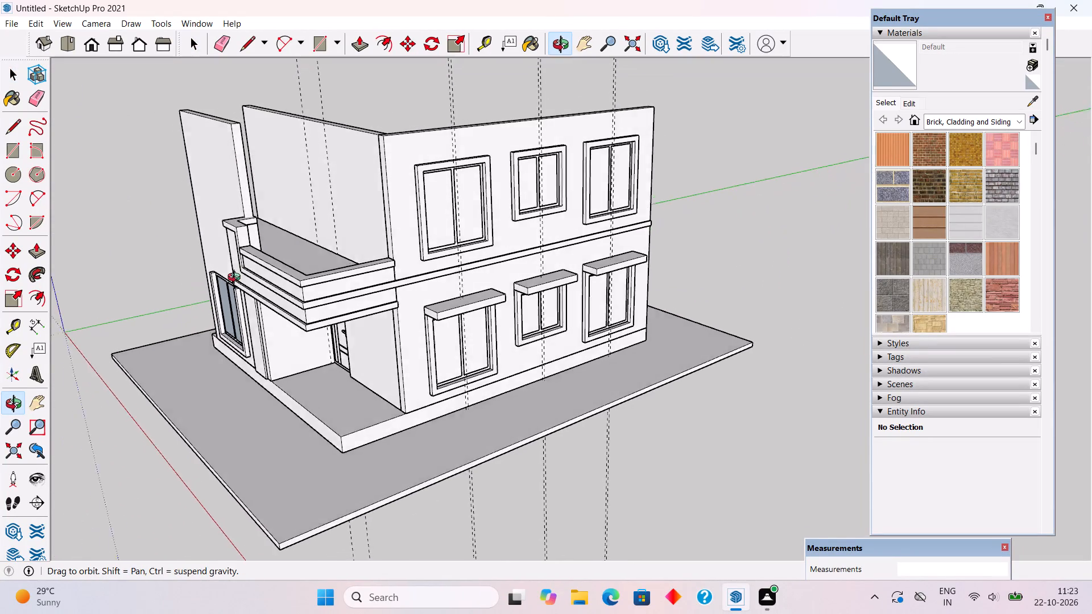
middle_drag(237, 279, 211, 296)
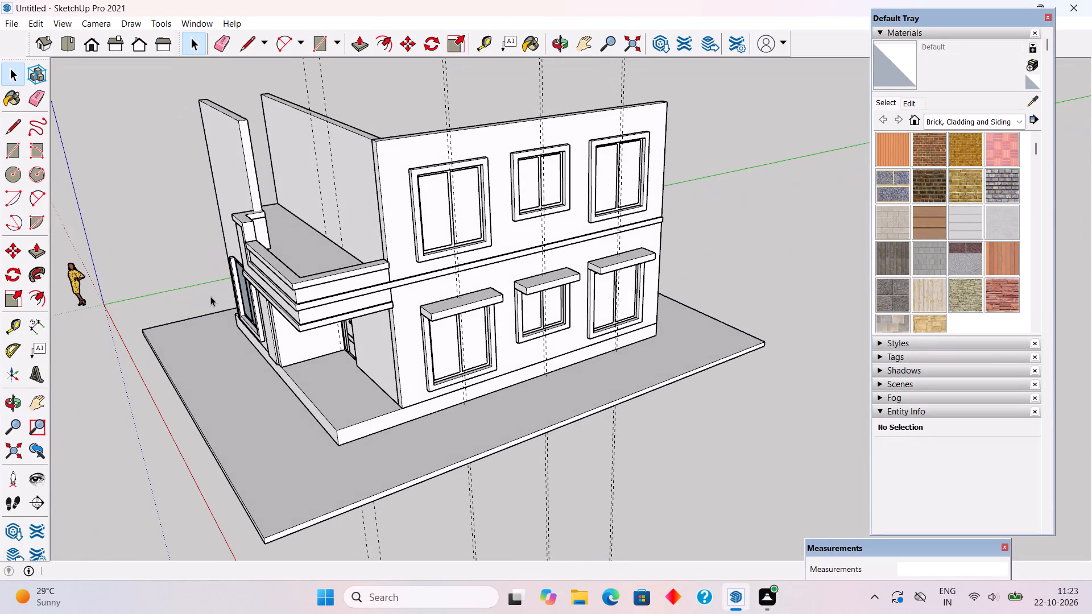
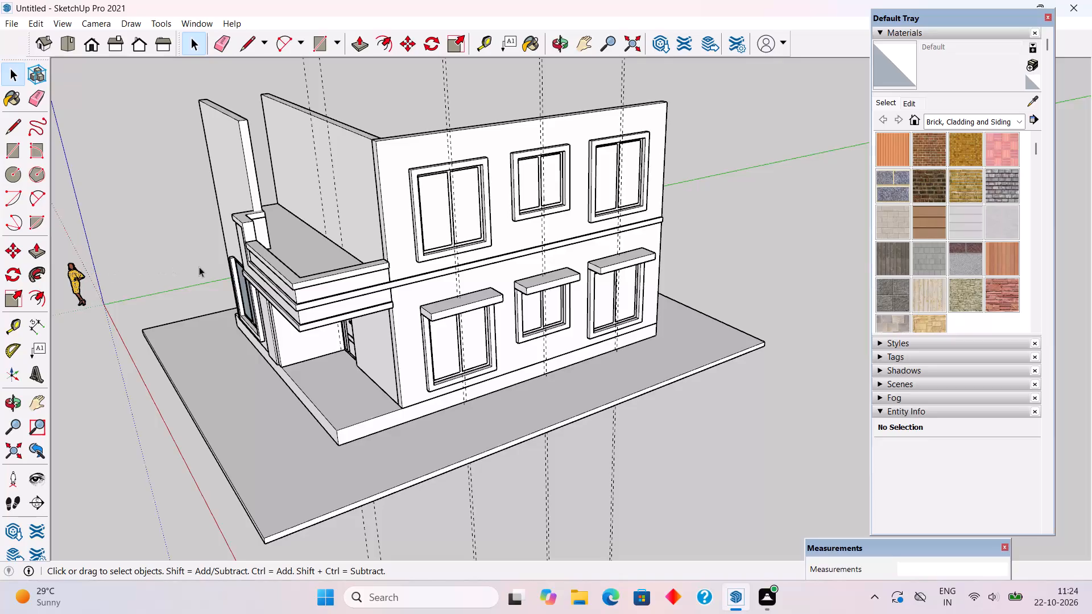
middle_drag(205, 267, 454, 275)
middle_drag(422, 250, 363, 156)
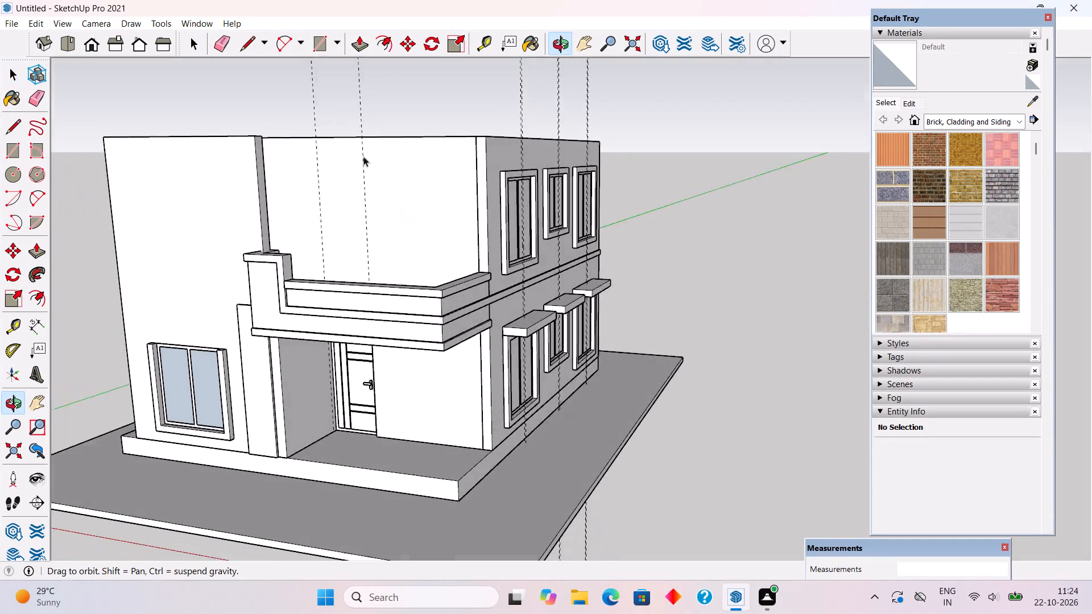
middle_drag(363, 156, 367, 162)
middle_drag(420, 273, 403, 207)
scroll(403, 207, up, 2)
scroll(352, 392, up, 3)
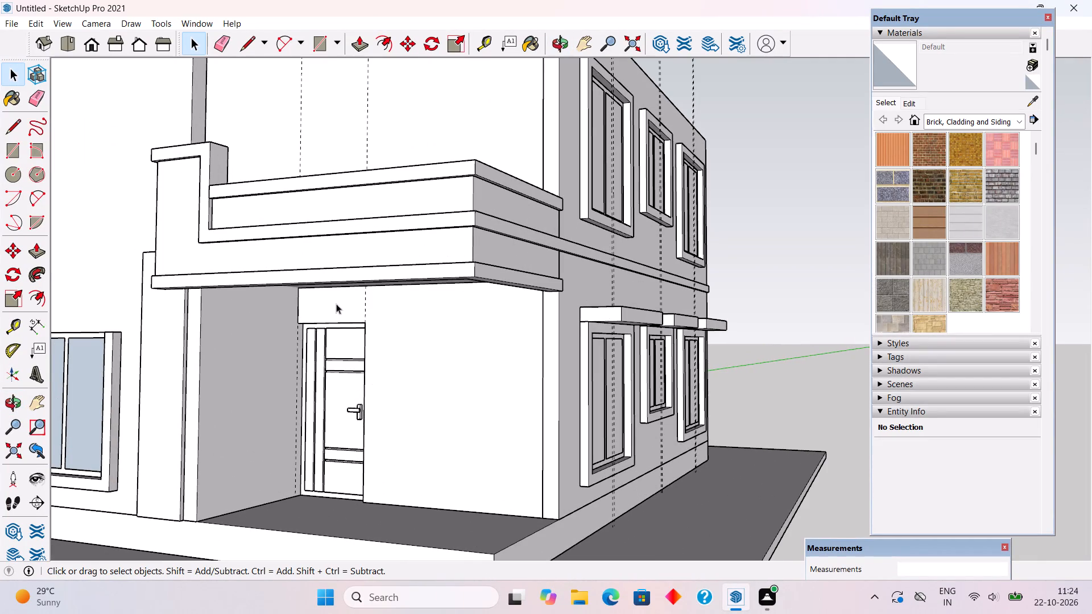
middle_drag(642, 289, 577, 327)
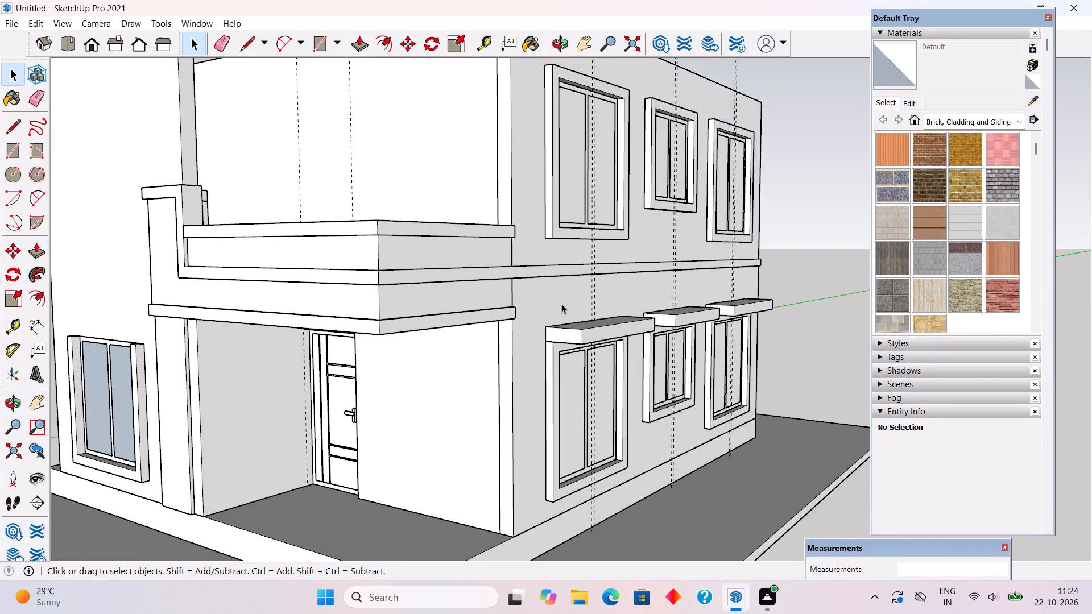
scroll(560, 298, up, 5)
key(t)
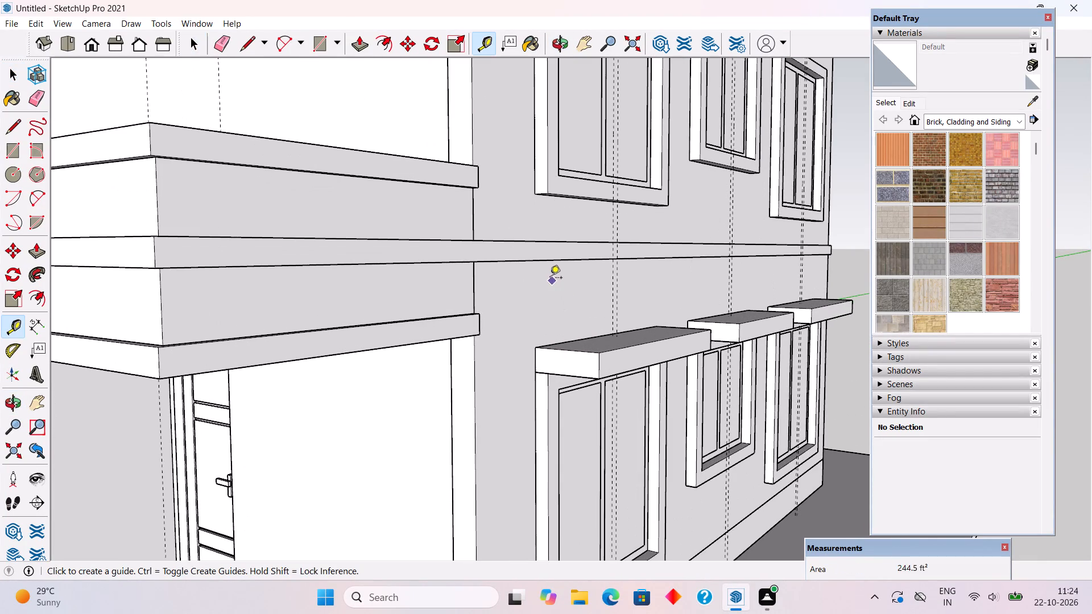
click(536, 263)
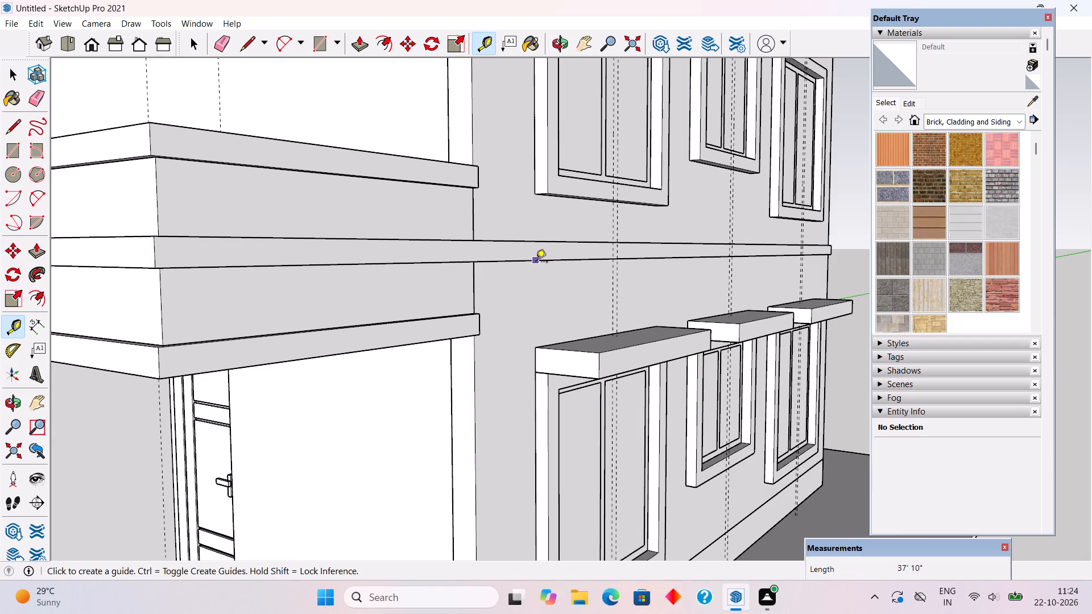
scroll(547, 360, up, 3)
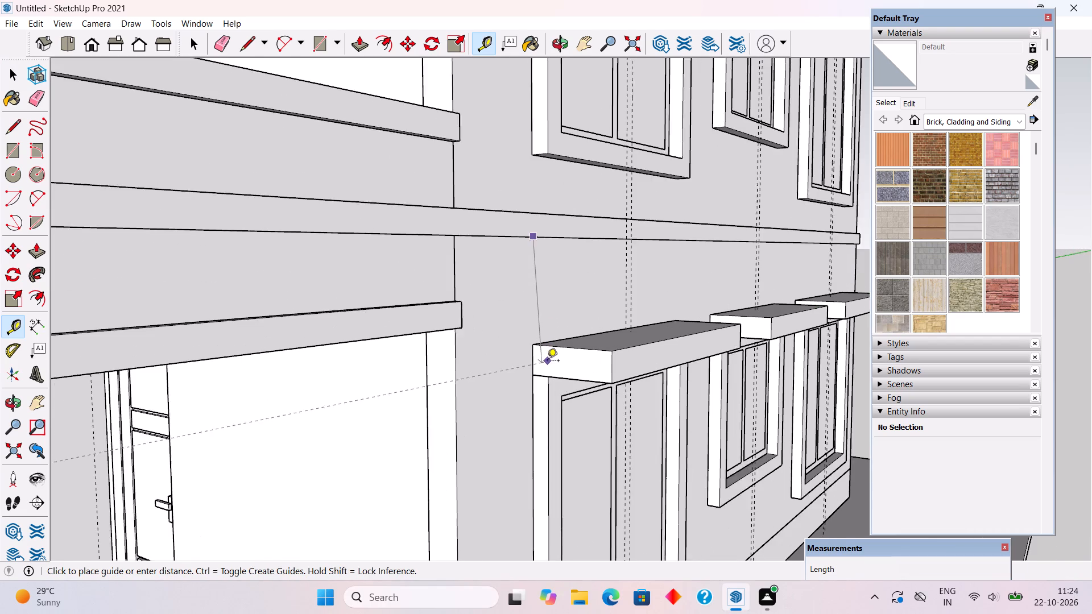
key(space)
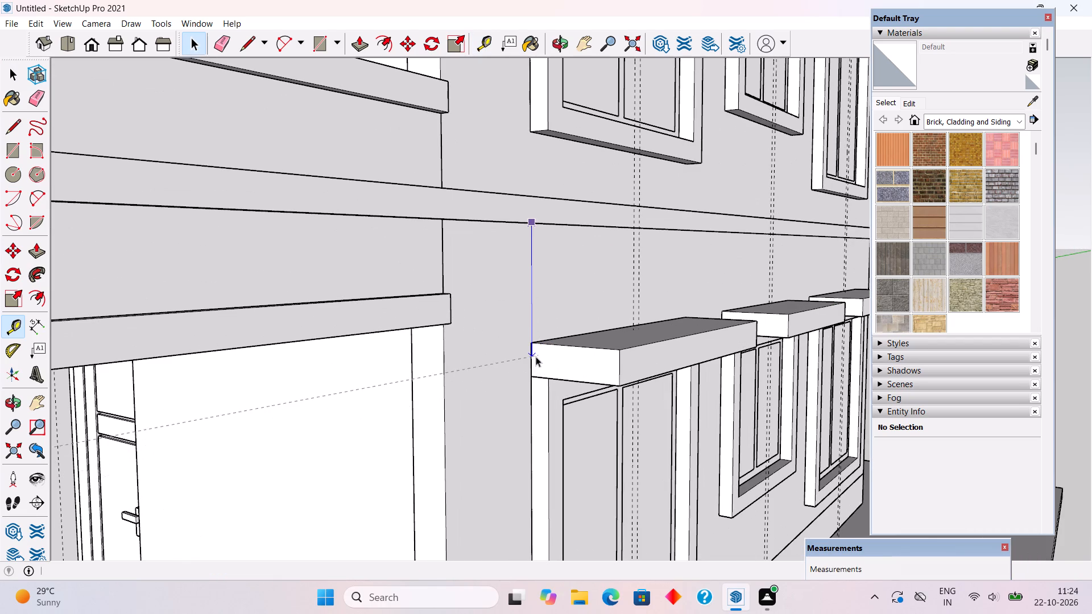
Place a horizontal guide 3' below the top edge of the upper-storey wall behind the balcony.
scroll(536, 356, down, 15)
scroll(528, 374, up, 1)
middle_drag(289, 325, 527, 322)
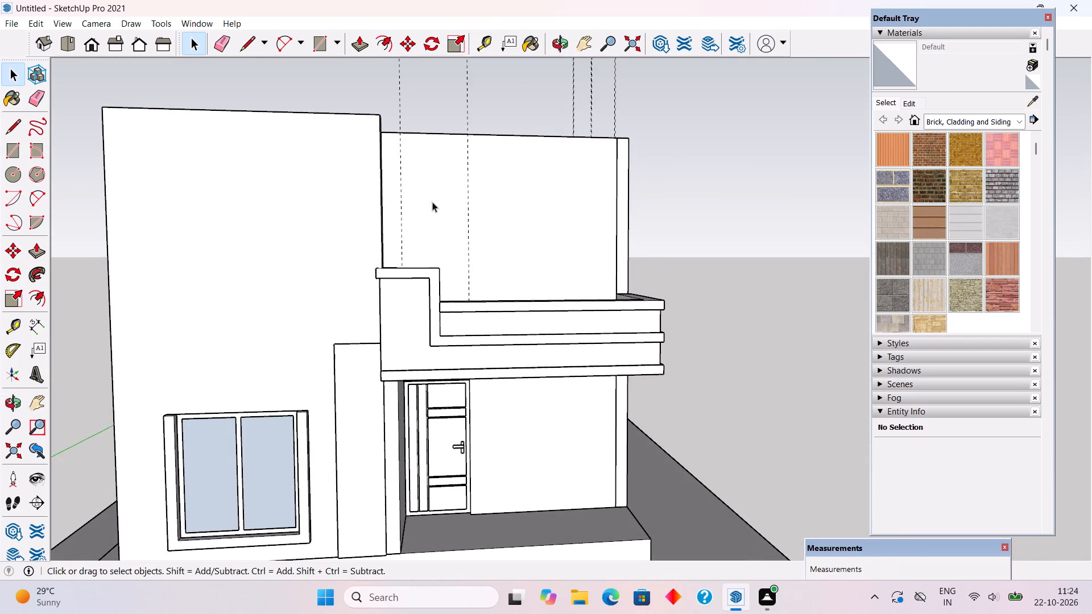
middle_drag(431, 221, 428, 297)
scroll(428, 190, up, 4)
key(t)
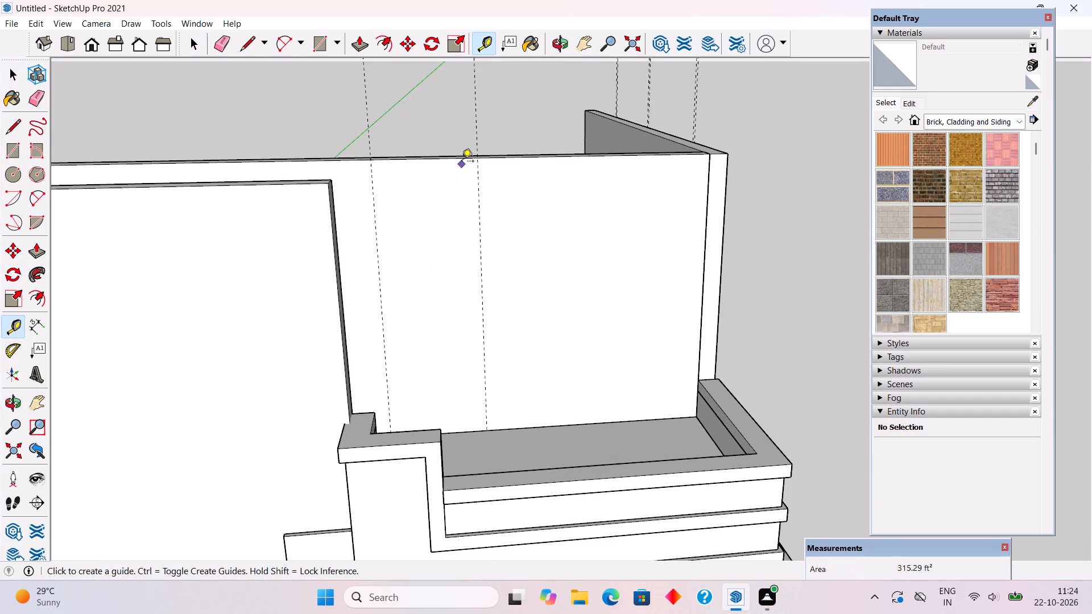
click(462, 161)
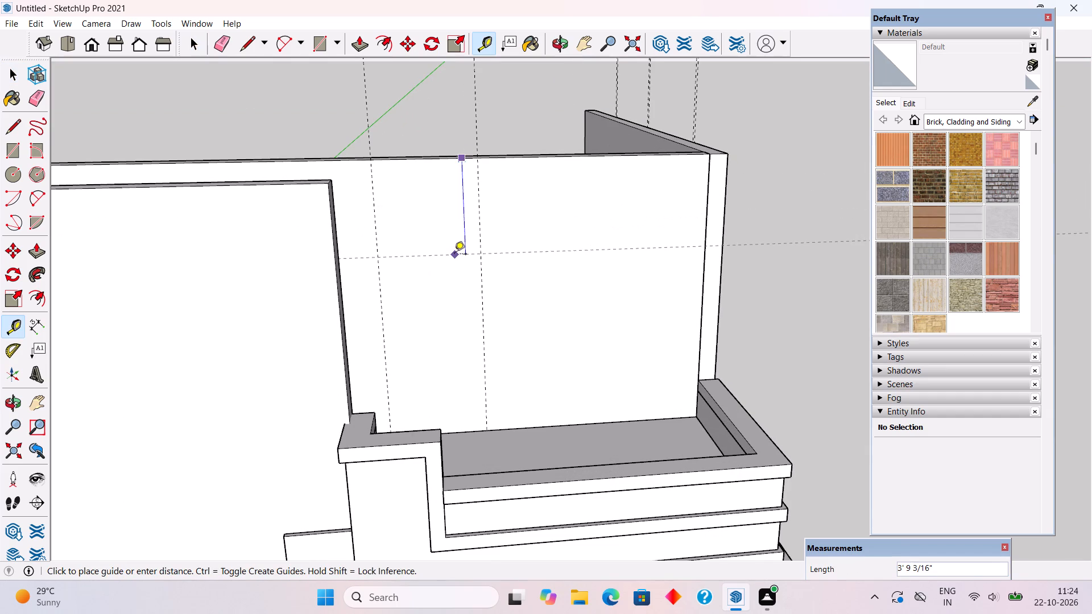
text(3')
key(Return)
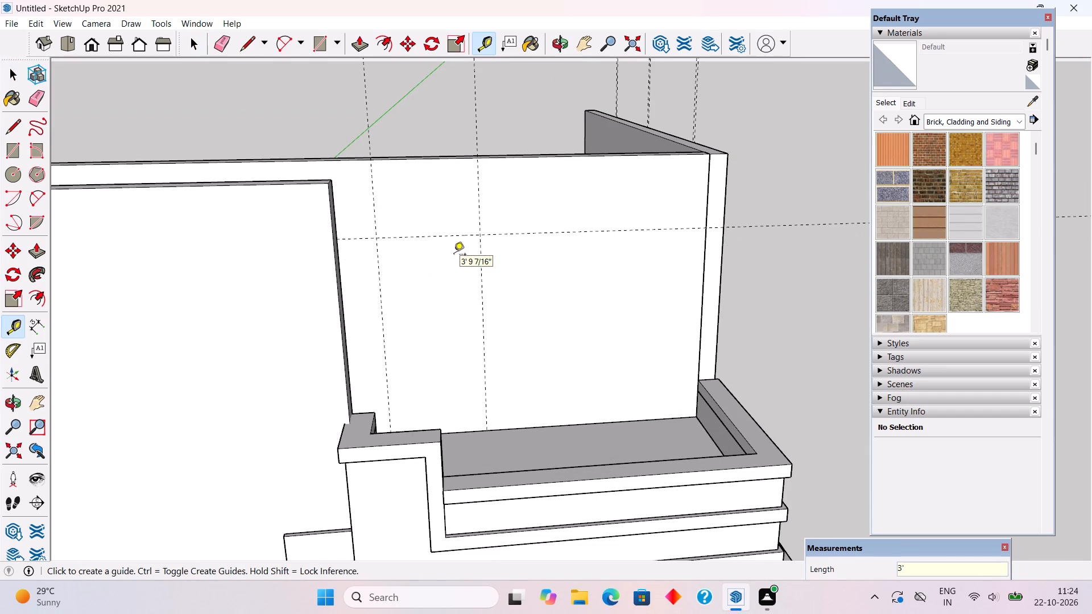
Cut a 4' by 8' 6" door opening between the guides through the 9" upper wall behind the balcony.
key(space)
triple_click(437, 256)
key(r)
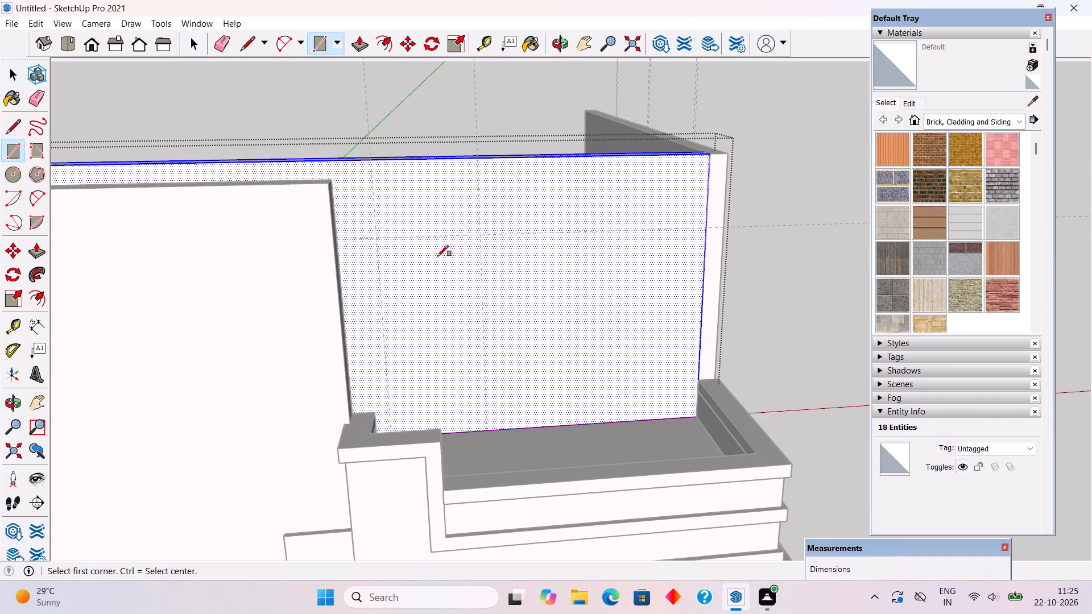
click(378, 240)
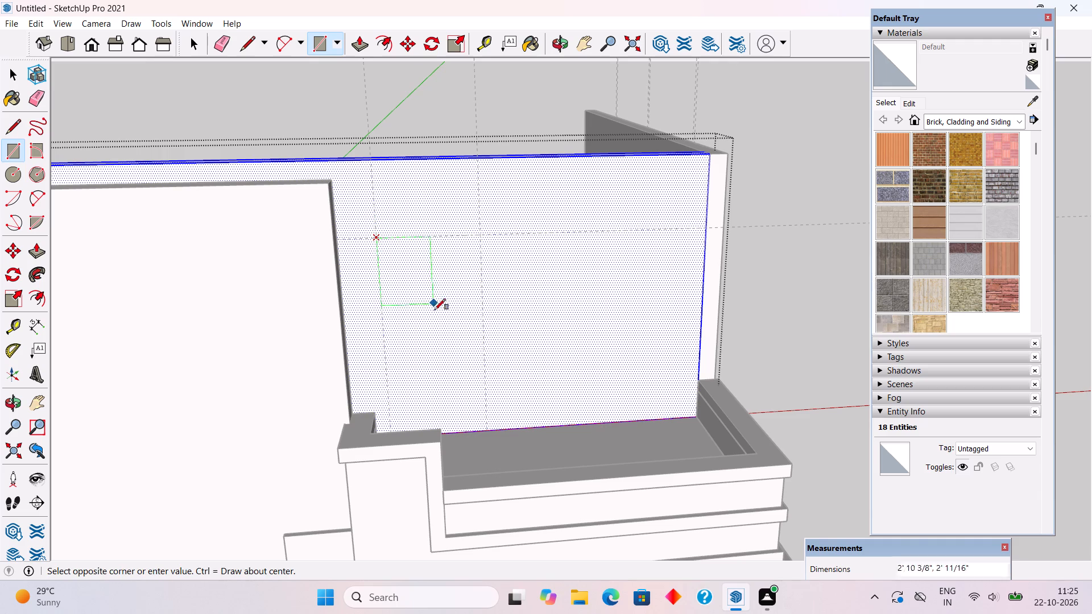
click(486, 429)
key(p)
drag(439, 400, 432, 359)
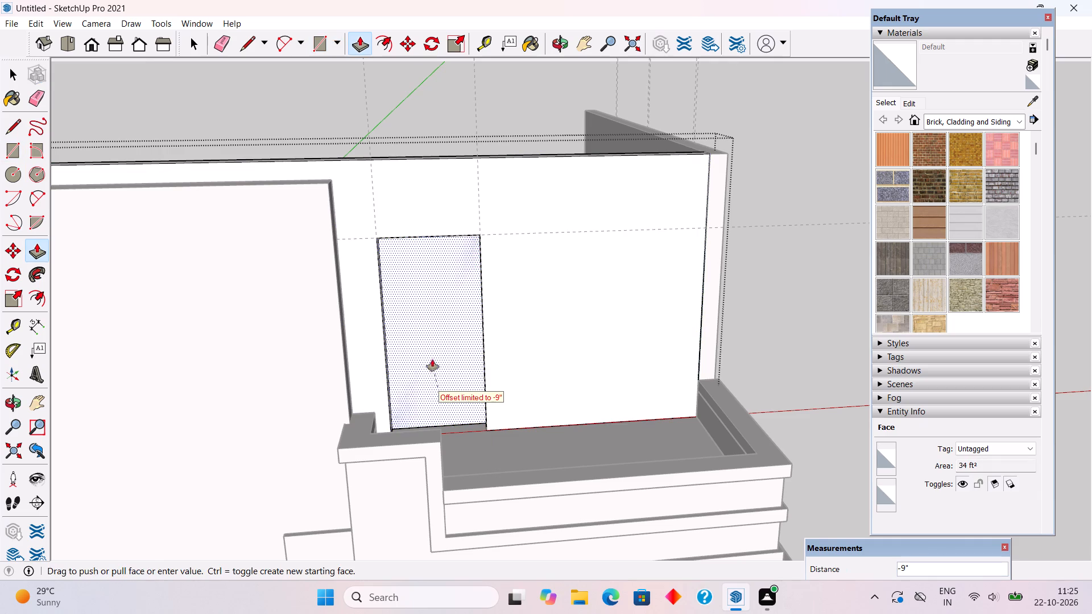
drag(432, 359, 432, 308)
key(space)
scroll(432, 308, down, 6)
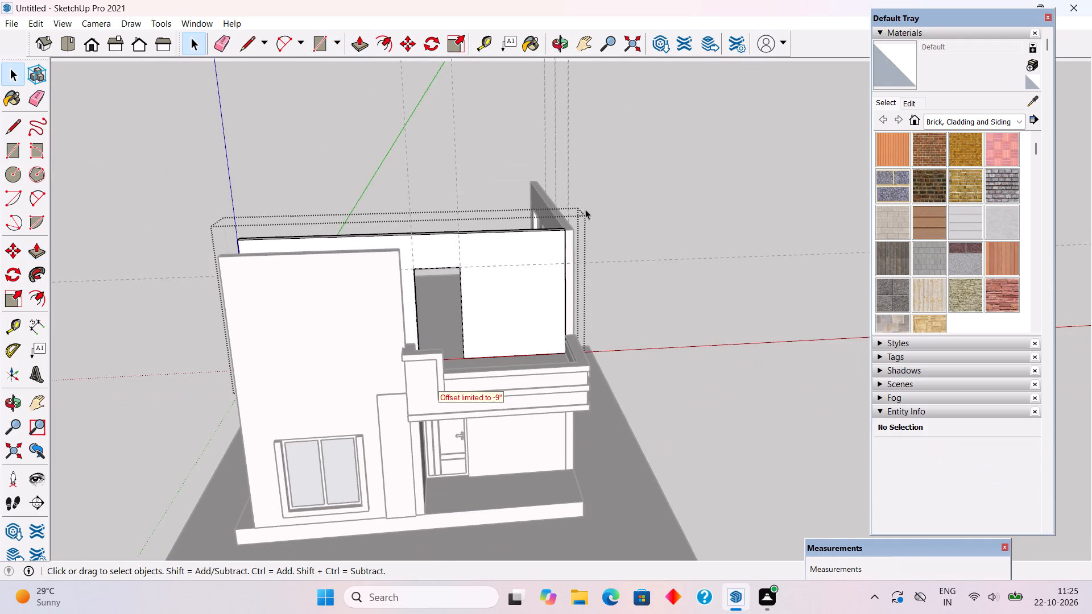
click(619, 189)
Draw a 4' by 8' 6" rectangle filling the balcony door opening, outside the wall group.
scroll(467, 285, up, 2)
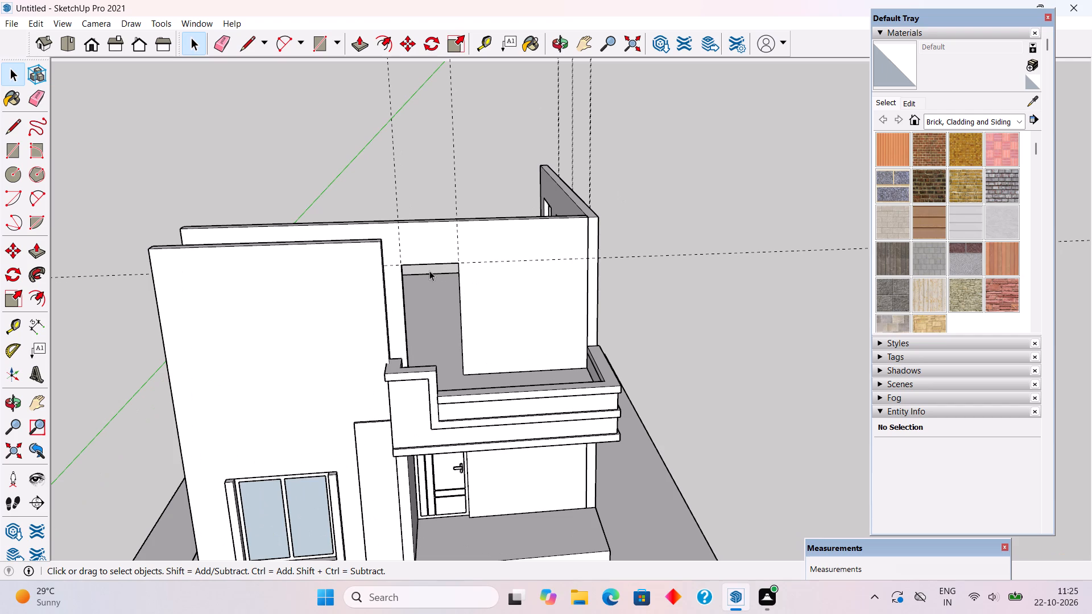
scroll(429, 271, up, 3)
middle_drag(429, 269, 425, 300)
scroll(490, 312, up, 2)
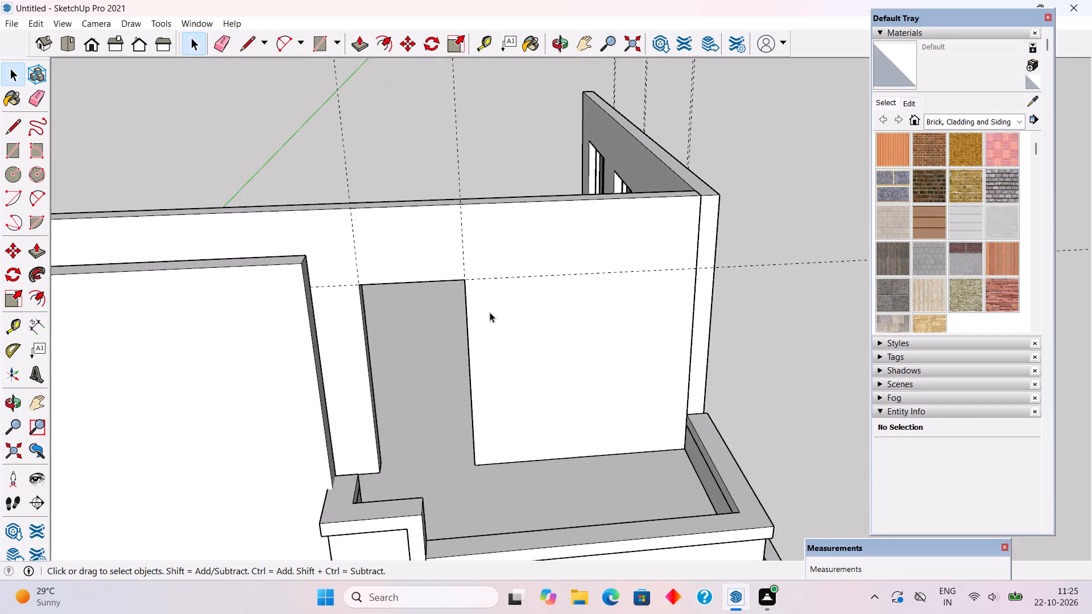
scroll(490, 312, up, 1)
key(r)
click(342, 281)
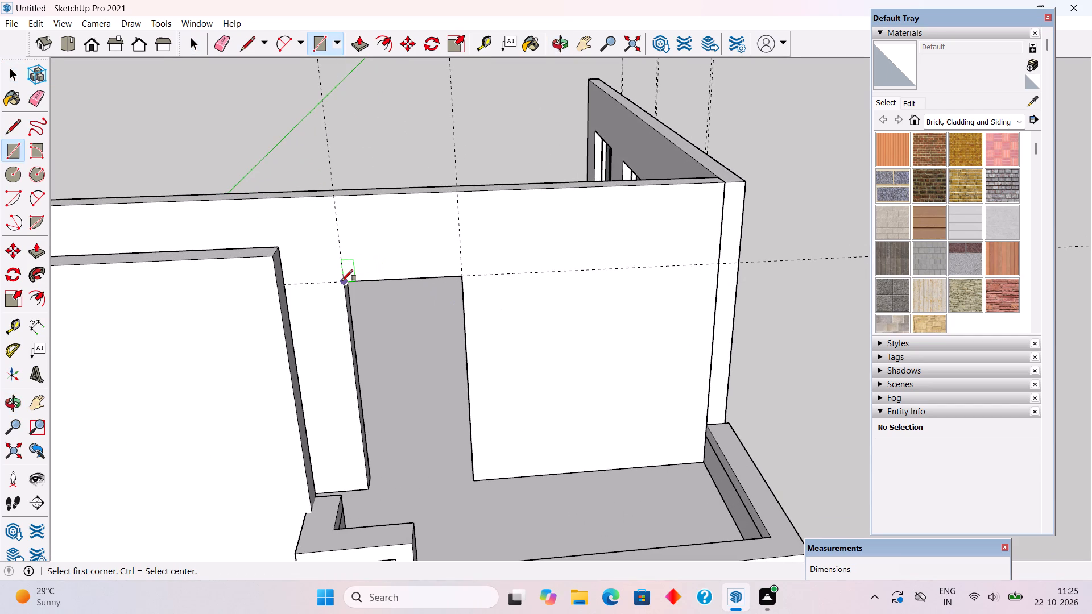
click(476, 482)
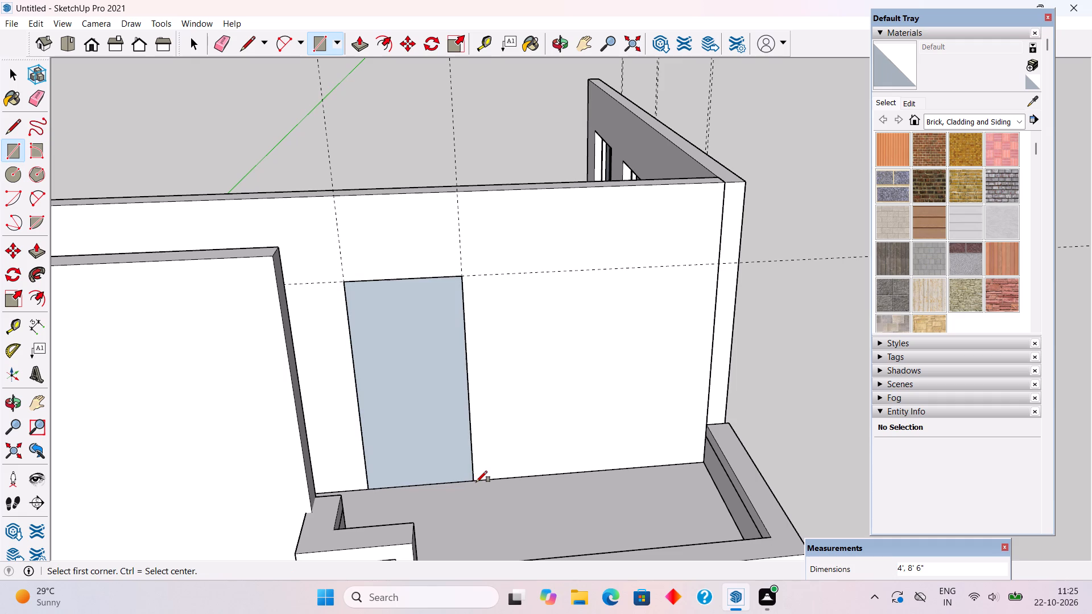
Offset the door rectangle 3" inward and delete its inner face, leaving only the frame border.
key(f)
click(445, 471)
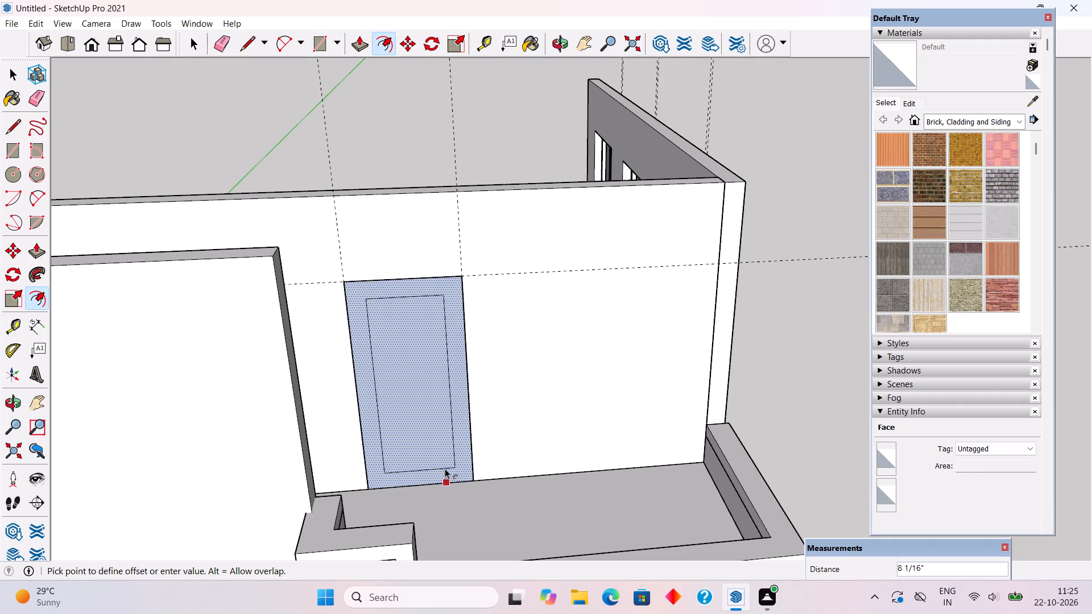
text(3")
key(Return)
key(space)
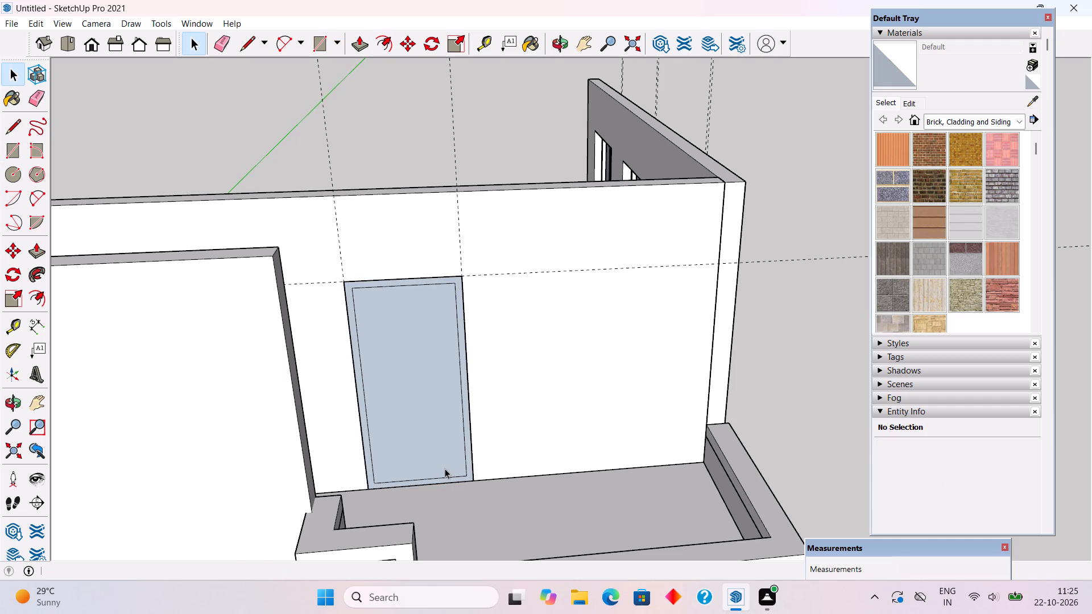
click(448, 462)
key(Delete)
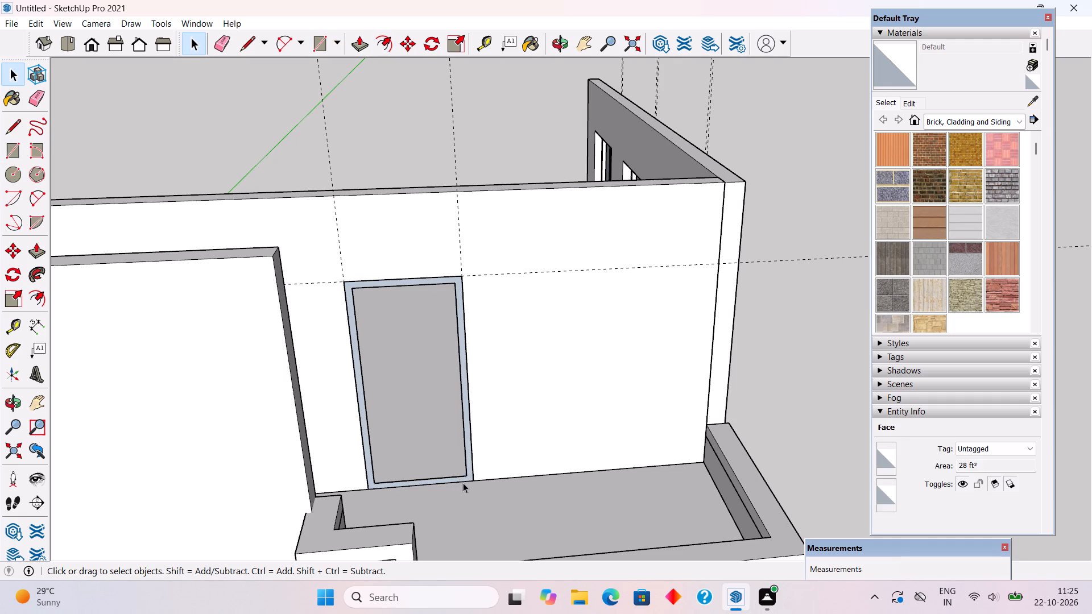
Extrude the balcony door frame border outward by 3".
key(p)
click(467, 471)
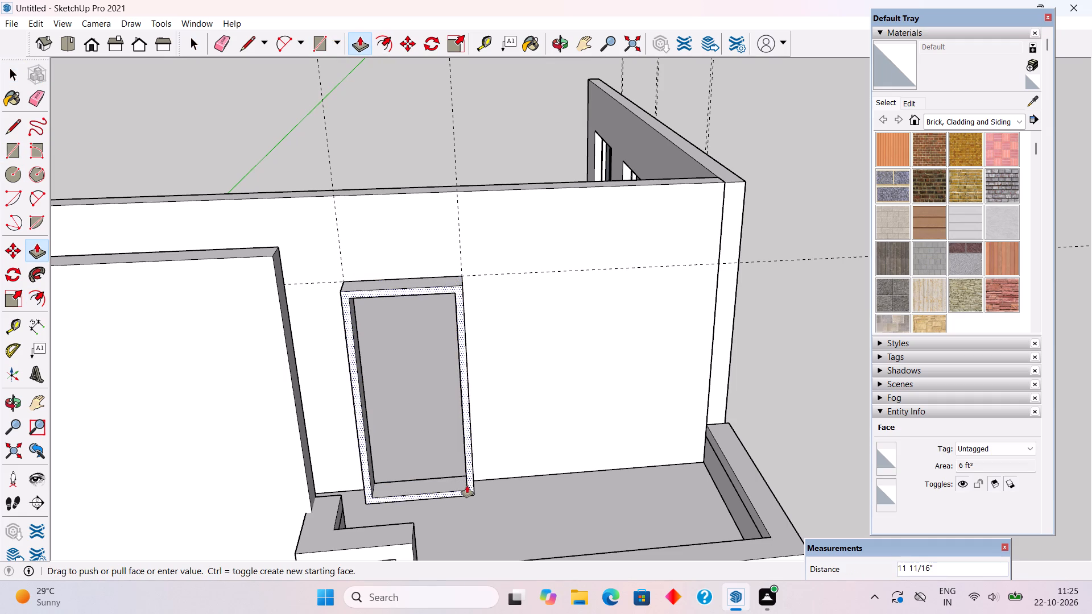
text(3")
key(Return)
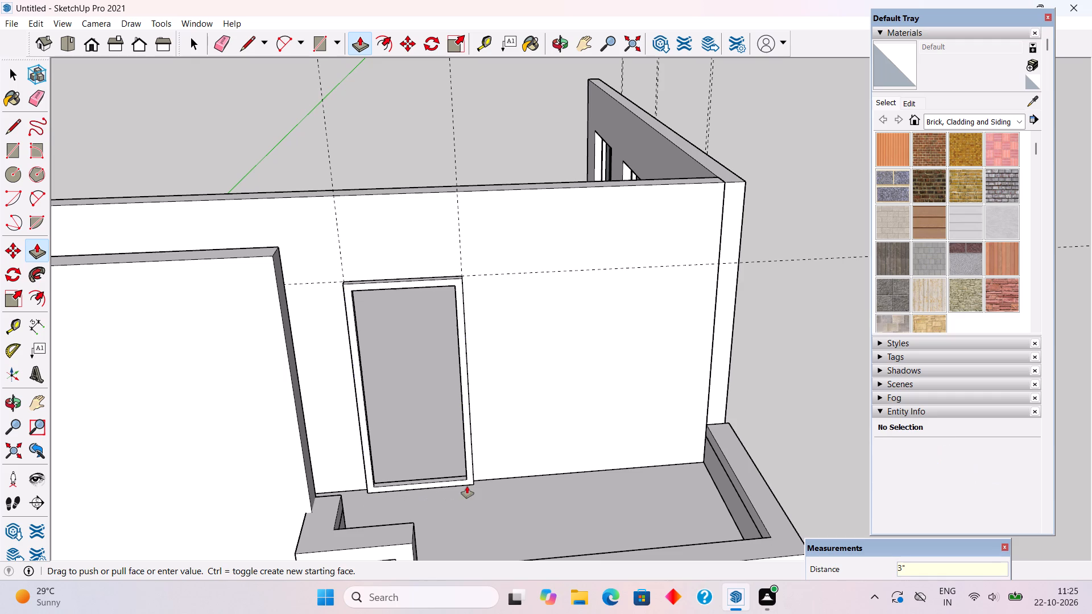
Make the extruded balcony door frame a group.
key(space)
triple_click(467, 480)
click(467, 480)
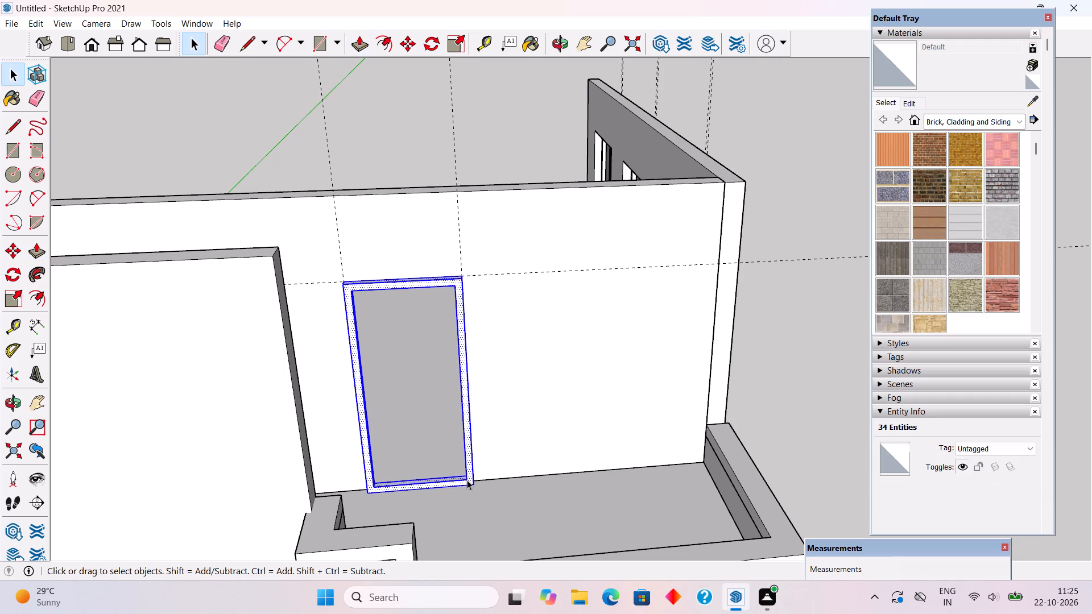
right_click(467, 480)
click(512, 382)
click(768, 344)
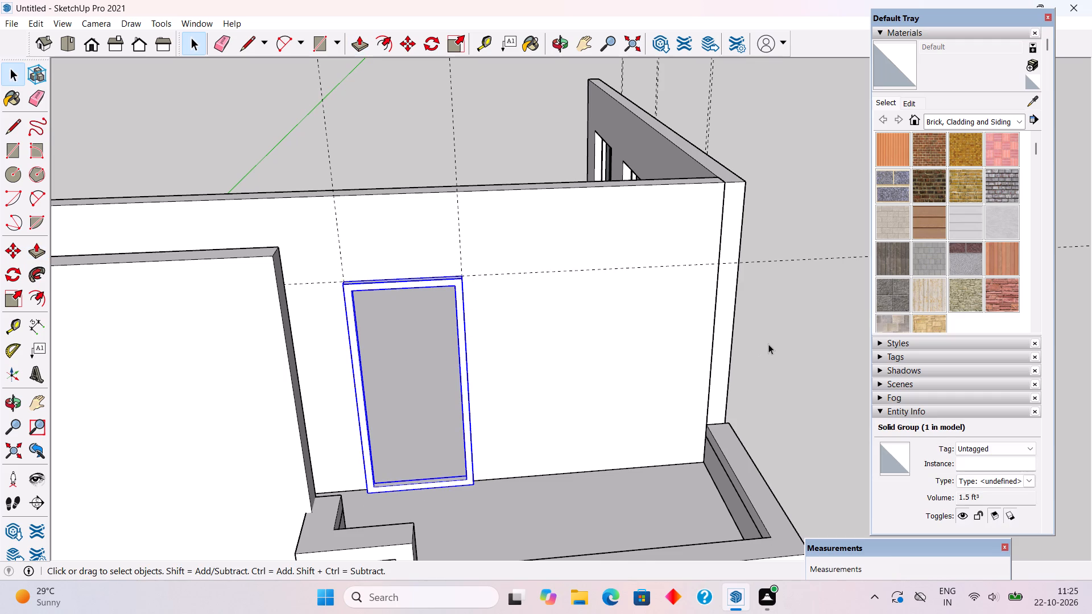
Move the door frame group back into the opening so its front lower corner meets the wall face's corner.
scroll(768, 344, down, 1)
scroll(362, 391, up, 3)
scroll(397, 433, up, 3)
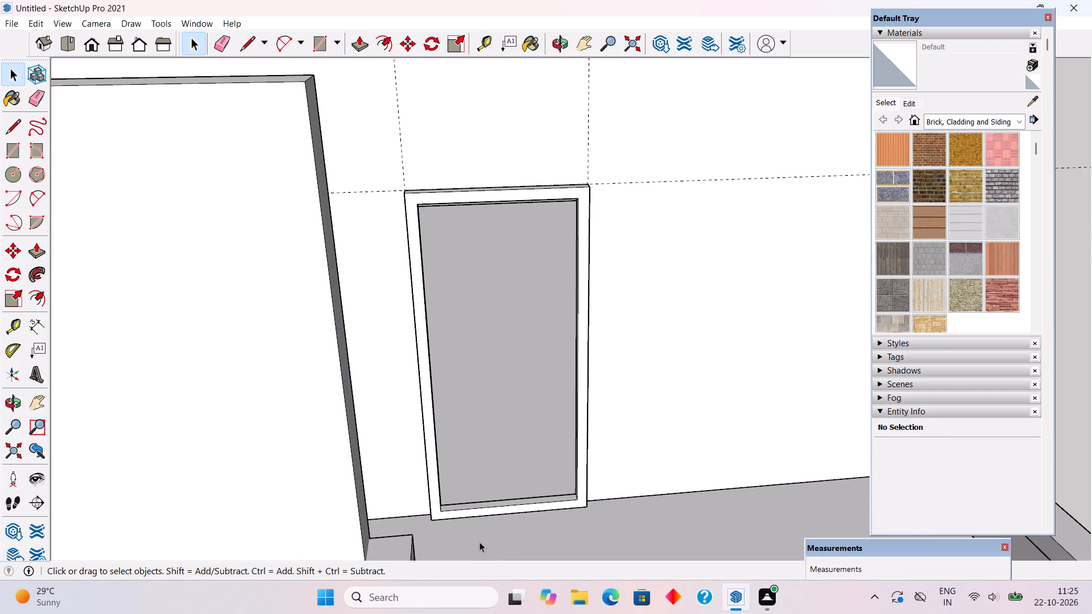
scroll(479, 542, up, 2)
middle_drag(520, 490, 533, 443)
scroll(535, 442, up, 1)
middle_drag(543, 455, 558, 526)
scroll(638, 346, up, 2)
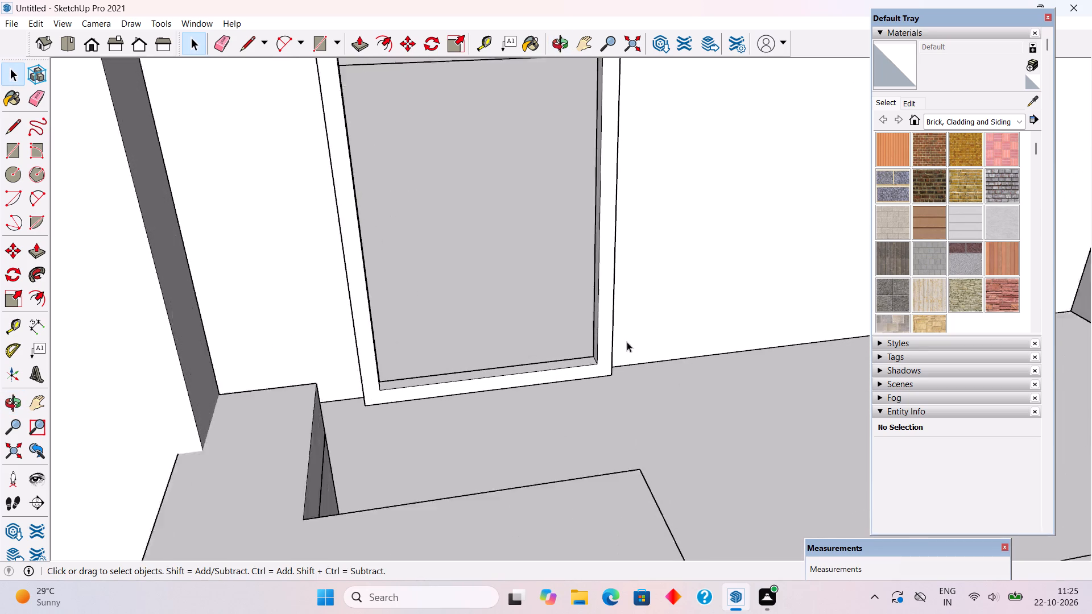
scroll(627, 342, up, 6)
click(604, 372)
key(m)
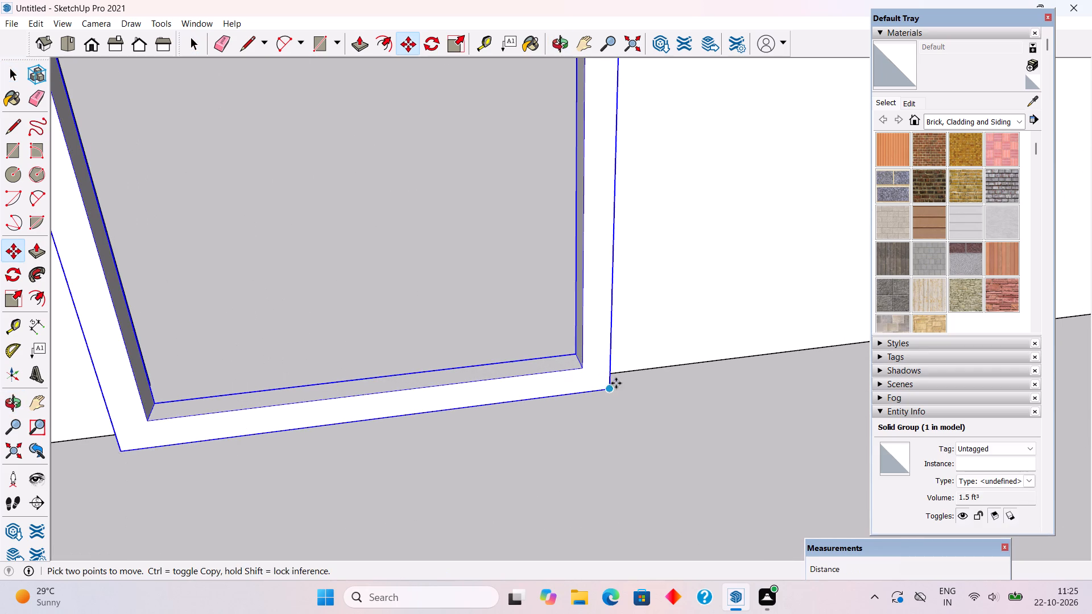
click(610, 388)
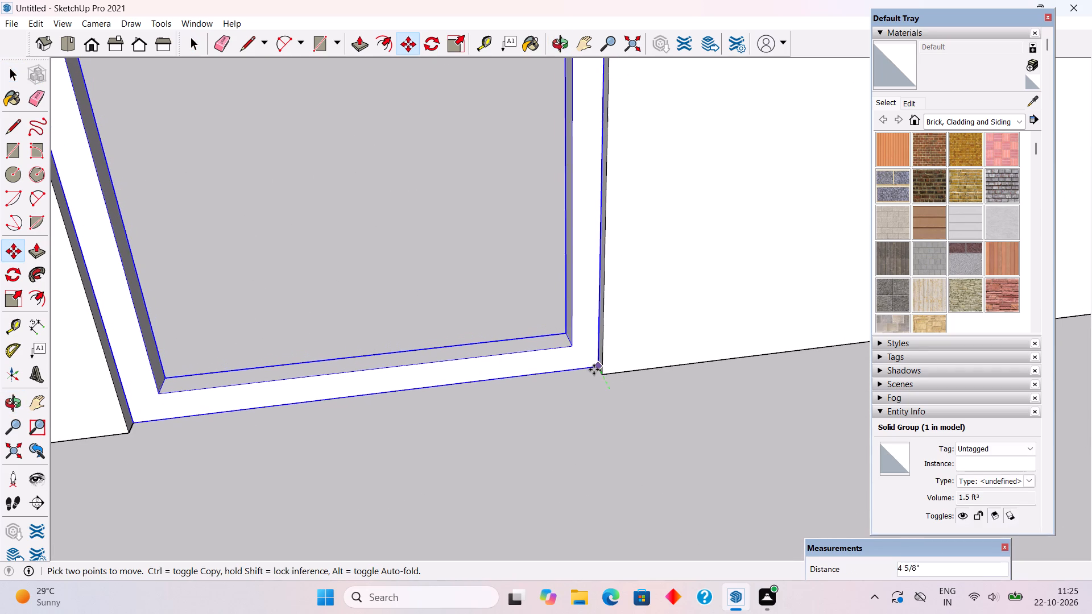
click(596, 374)
Move the door frame group a further 4 1/2" back to the middle of the wall's thickness.
scroll(597, 374, up, 7)
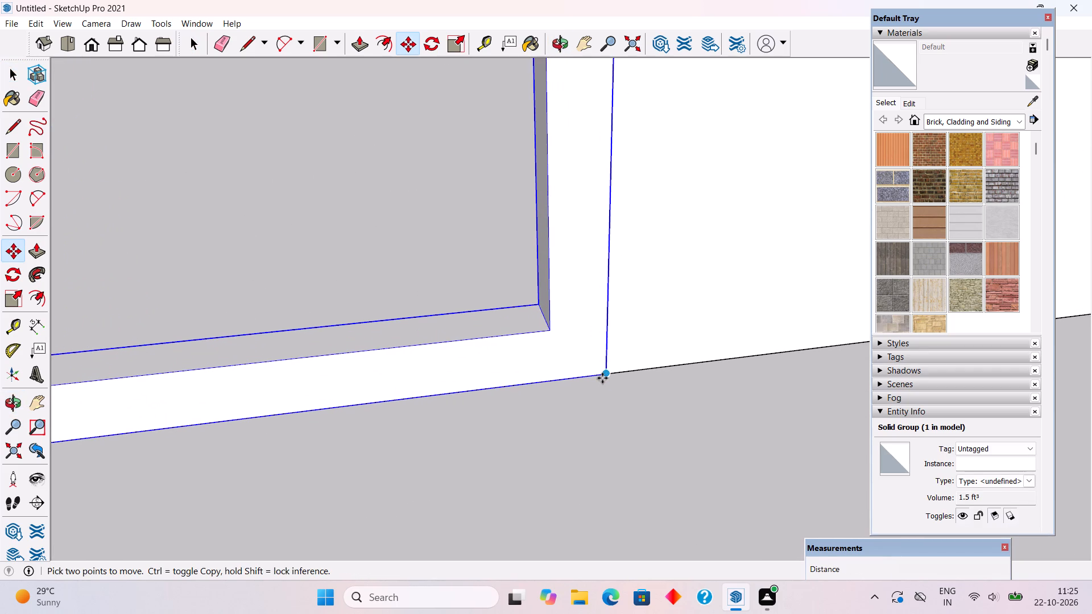
click(602, 378)
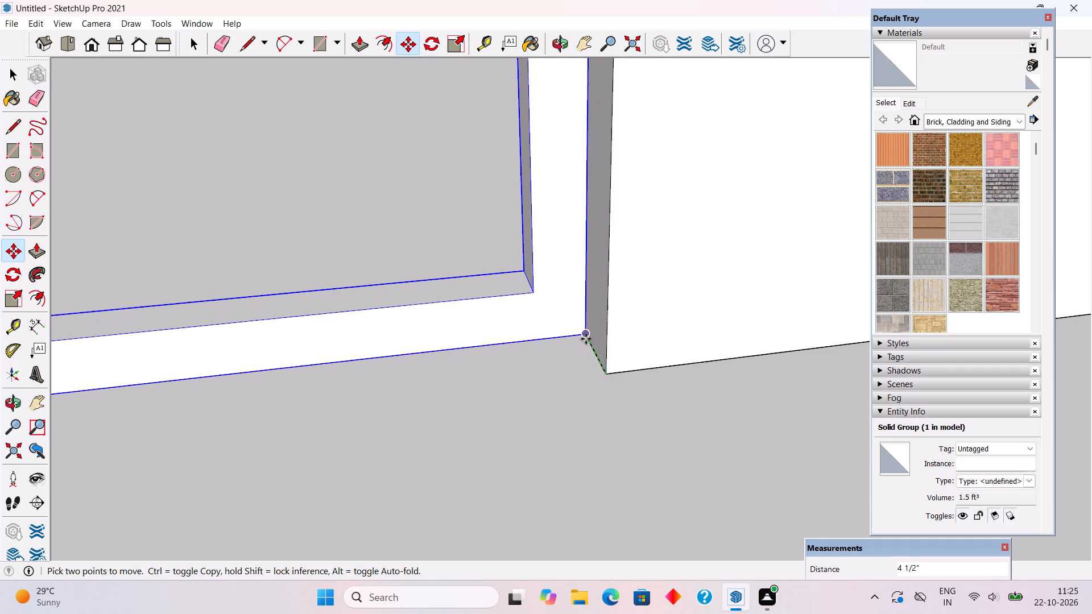
click(586, 339)
key(space)
scroll(586, 339, down, 19)
scroll(586, 339, up, 1)
scroll(586, 339, down, 3)
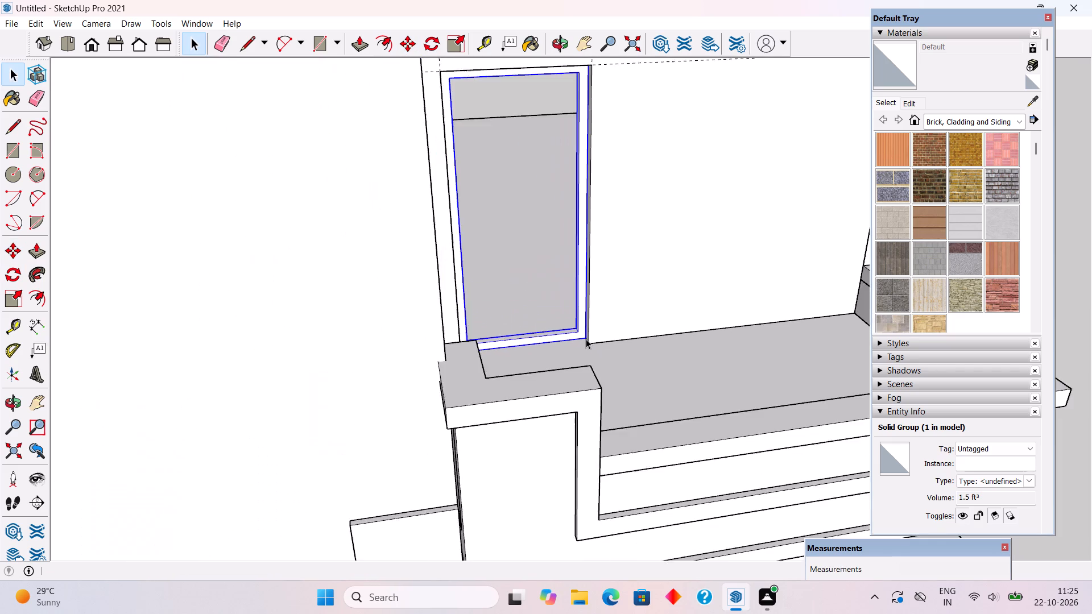
scroll(586, 339, down, 11)
click(708, 275)
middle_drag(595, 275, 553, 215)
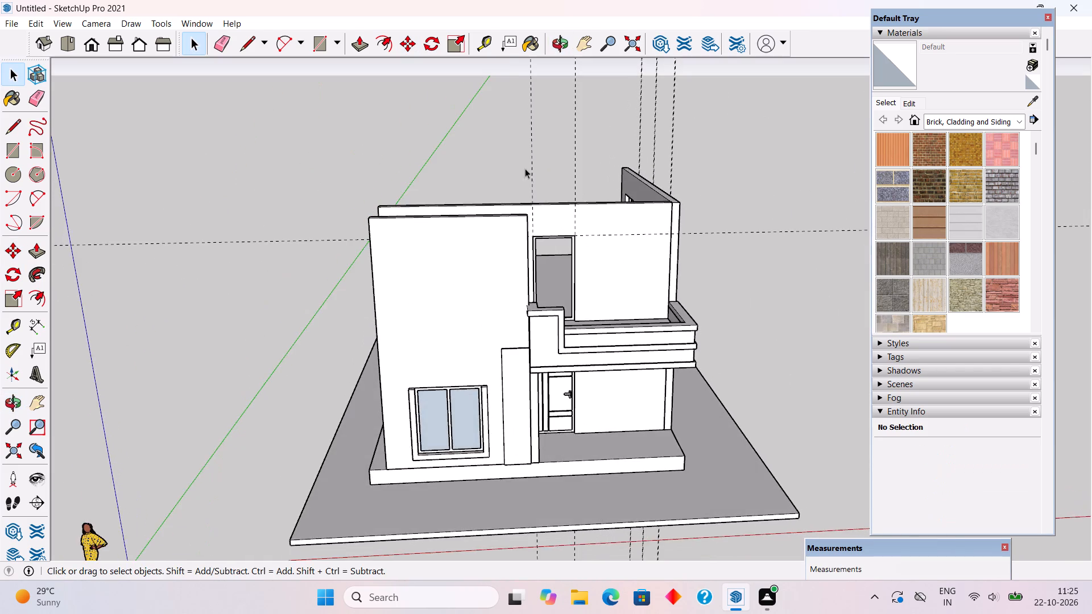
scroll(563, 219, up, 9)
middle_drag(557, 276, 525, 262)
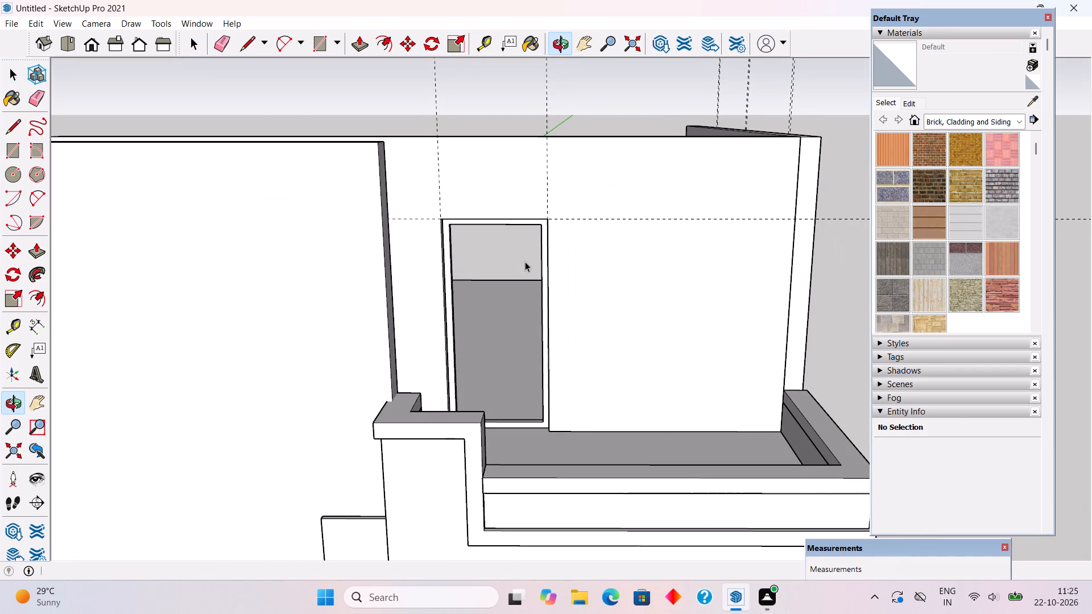
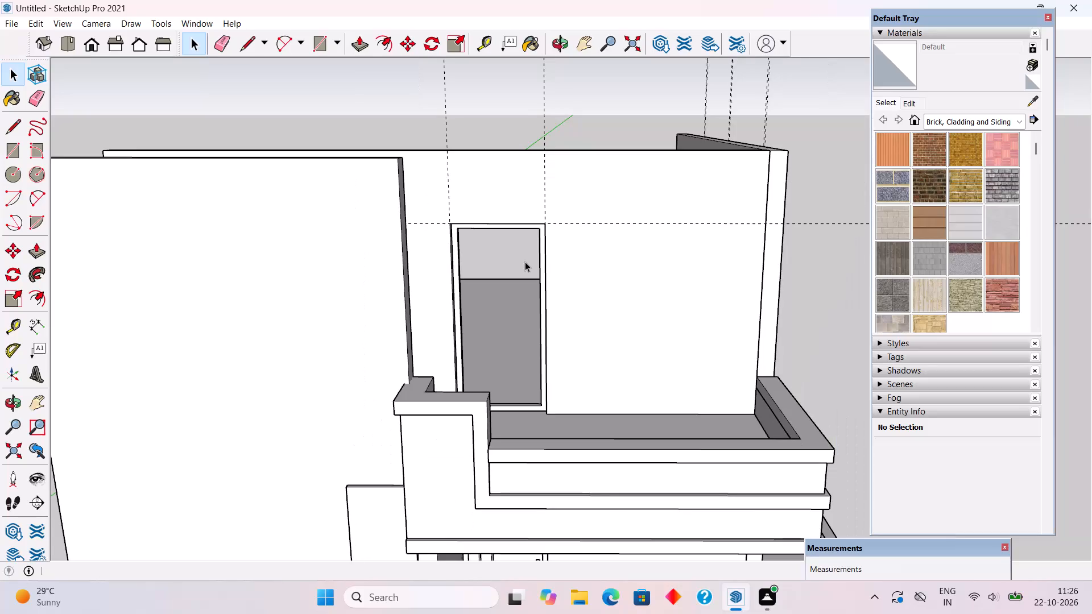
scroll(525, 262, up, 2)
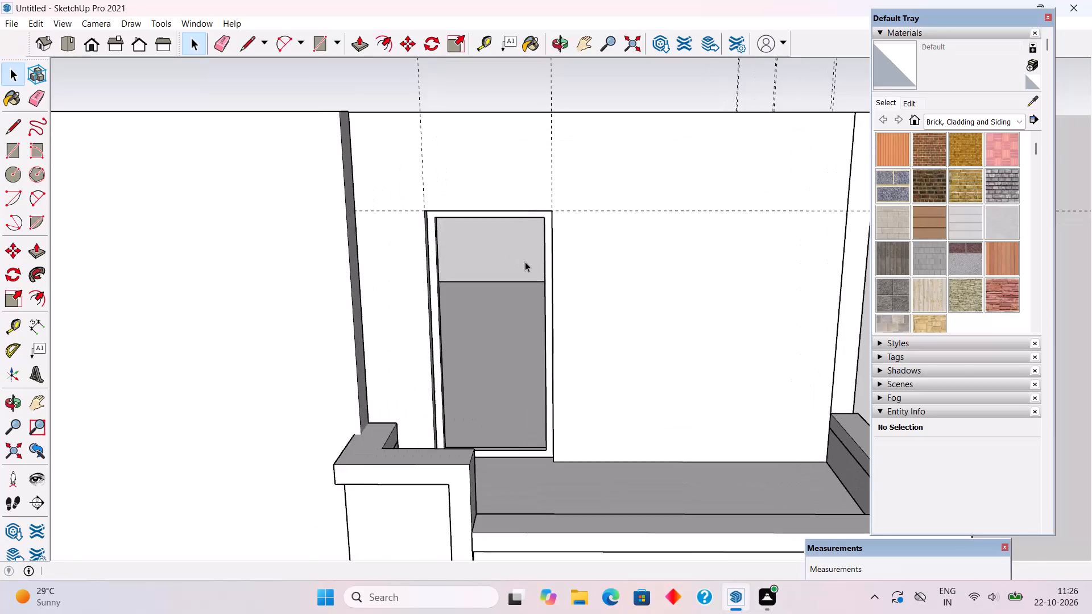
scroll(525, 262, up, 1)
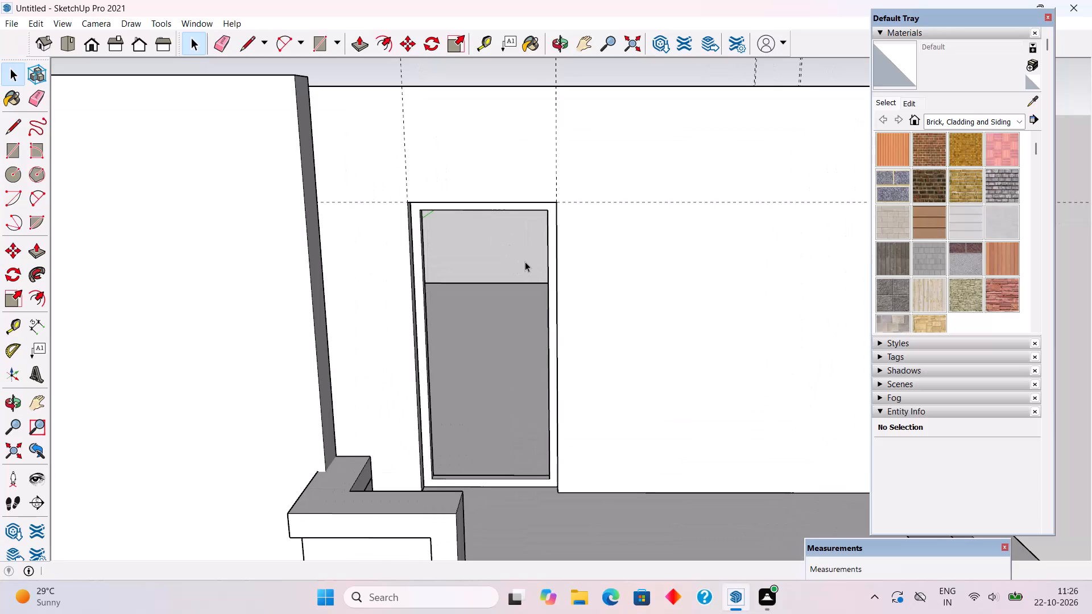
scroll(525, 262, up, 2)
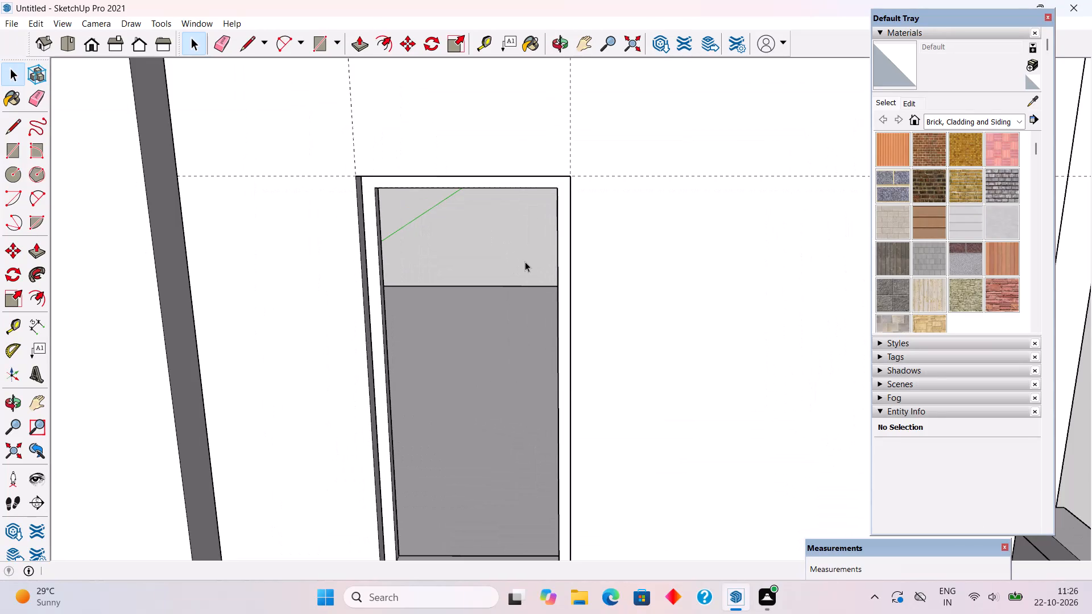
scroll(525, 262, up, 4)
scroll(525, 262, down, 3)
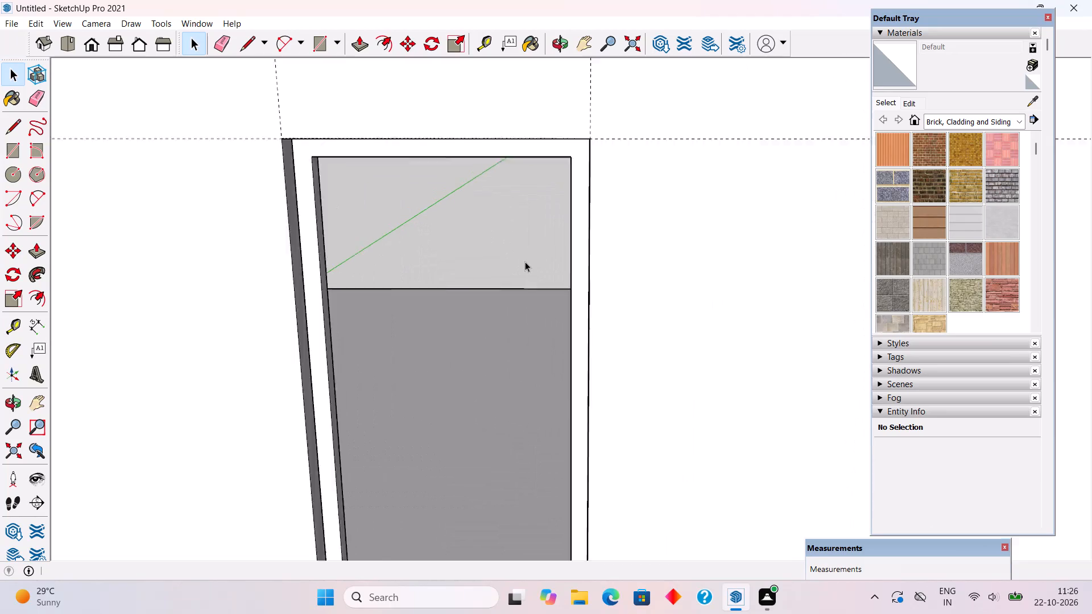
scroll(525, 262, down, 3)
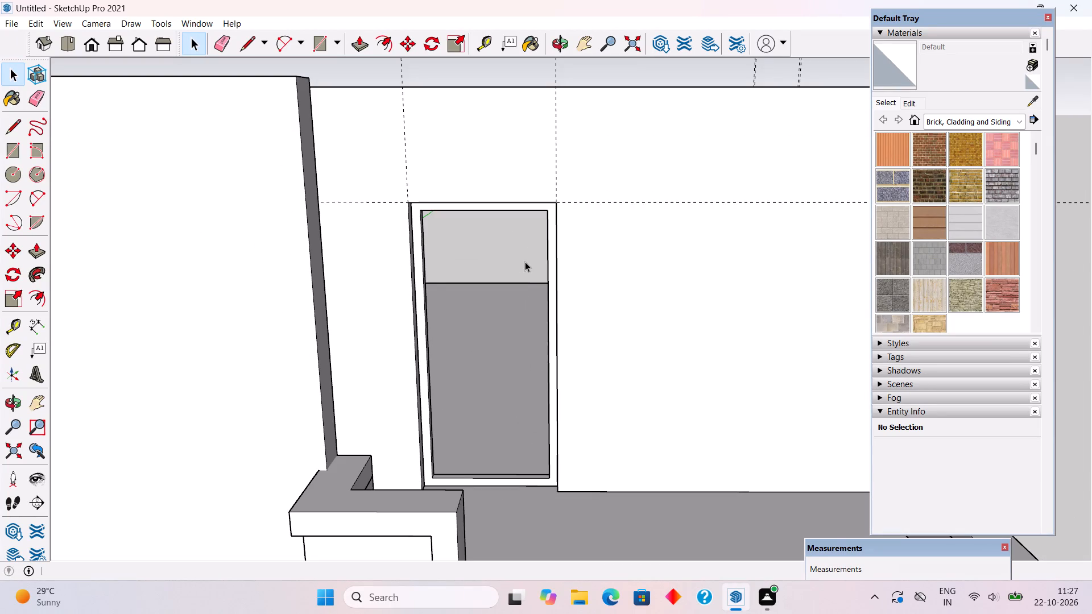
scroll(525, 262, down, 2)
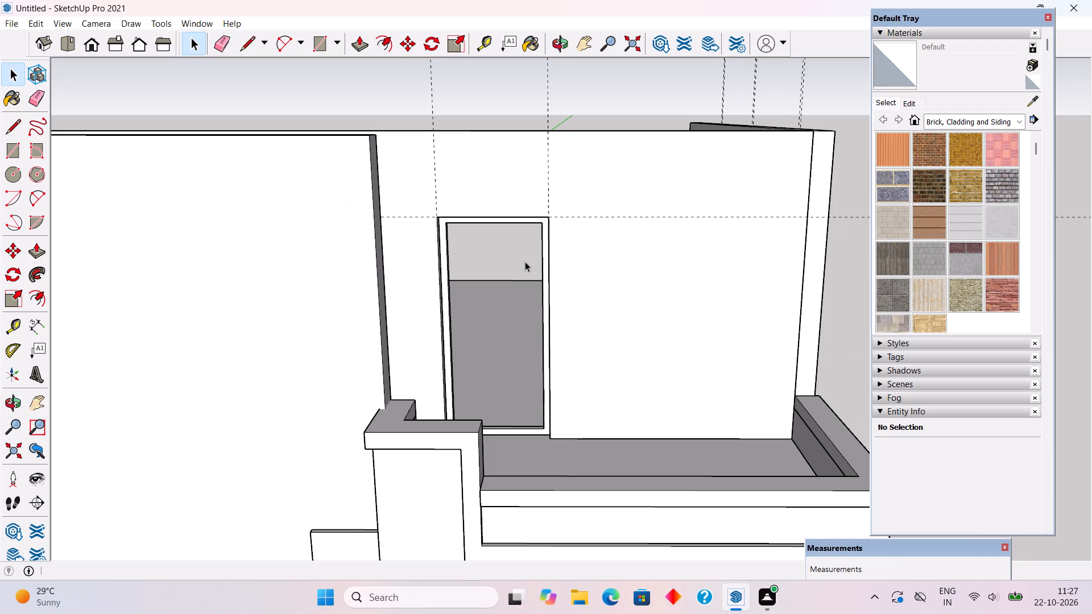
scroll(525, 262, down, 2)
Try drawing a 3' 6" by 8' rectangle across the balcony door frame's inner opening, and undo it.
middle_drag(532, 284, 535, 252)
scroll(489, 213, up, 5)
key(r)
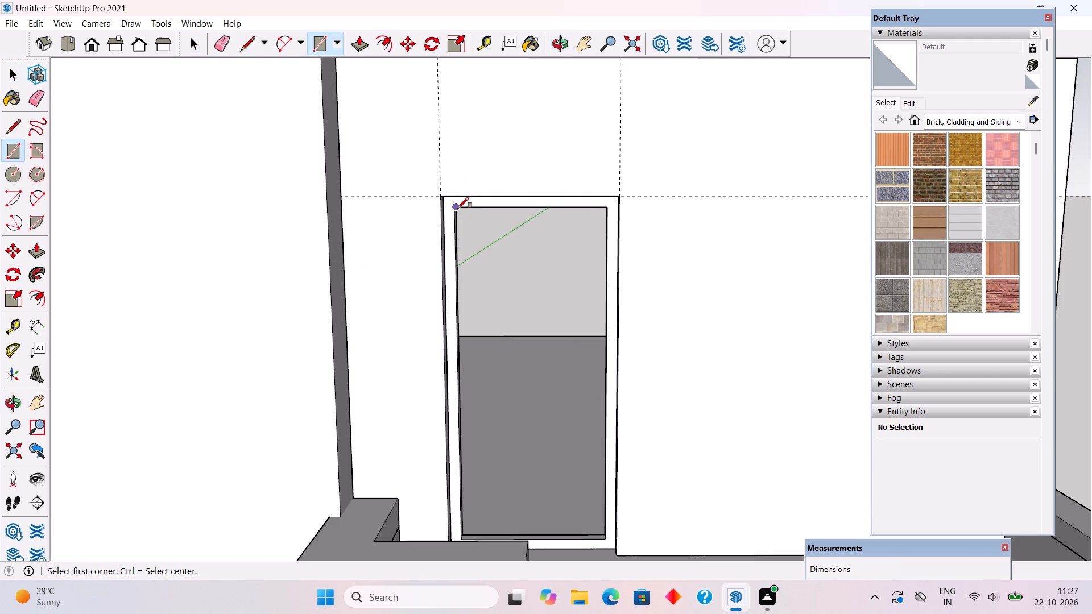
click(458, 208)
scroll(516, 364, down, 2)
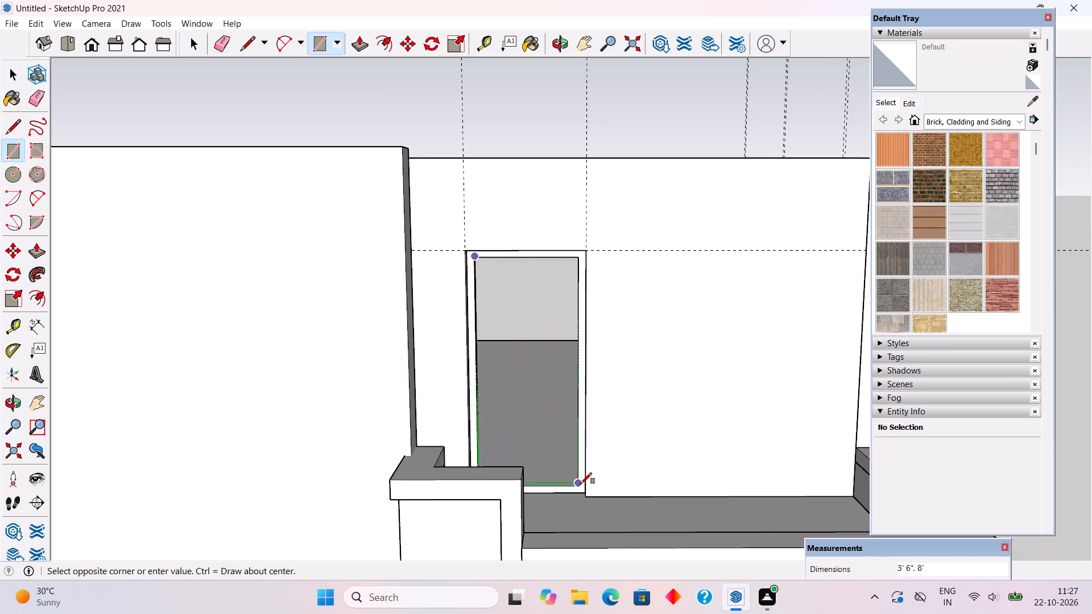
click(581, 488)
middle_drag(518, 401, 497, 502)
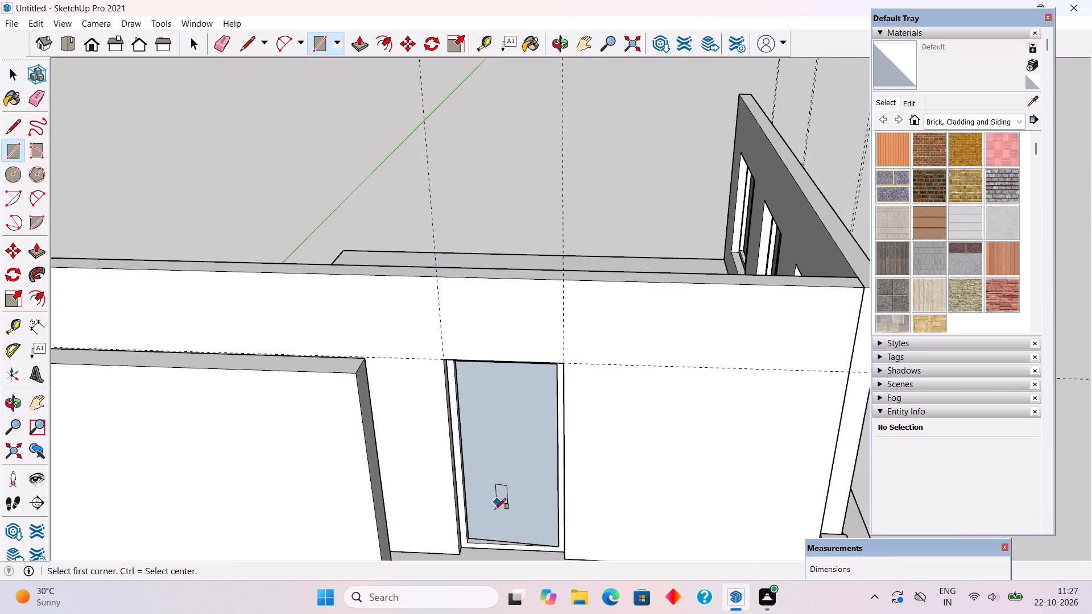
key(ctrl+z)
Draw a 3' 6" by 8' rectangle filling the balcony door frame's opening, between opposite inner corners of its front face.
middle_drag(468, 410, 459, 352)
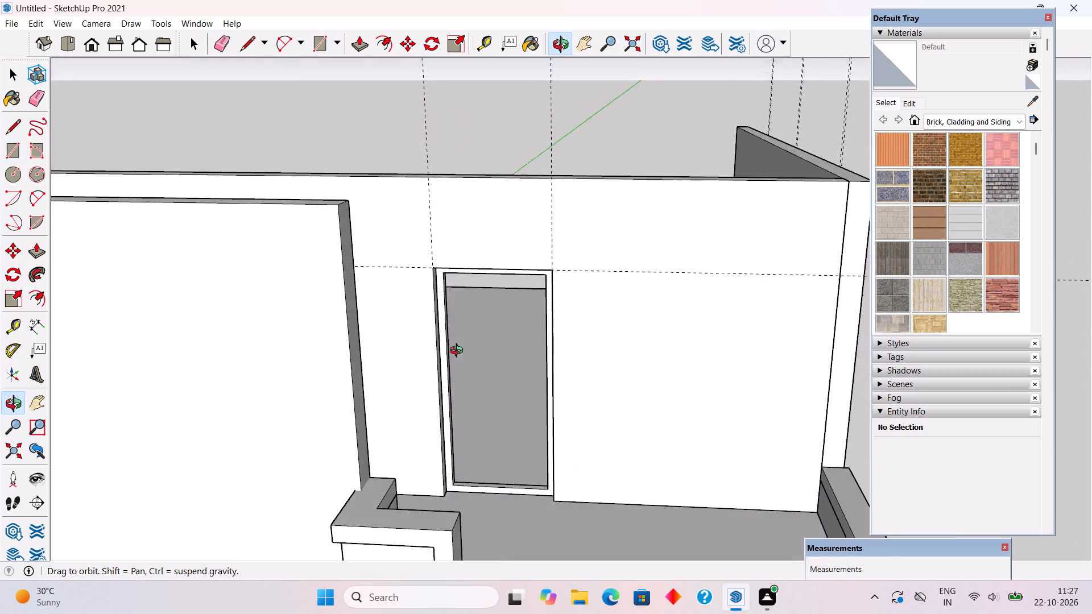
middle_drag(459, 352, 458, 346)
scroll(443, 275, up, 9)
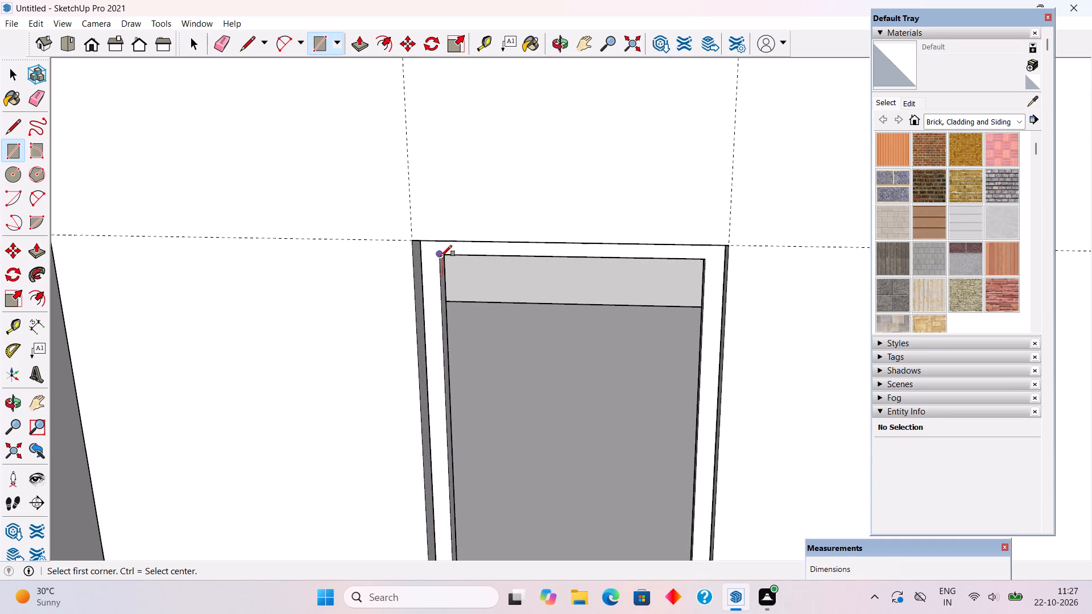
scroll(436, 258, up, 1)
click(436, 258)
scroll(436, 262, down, 9)
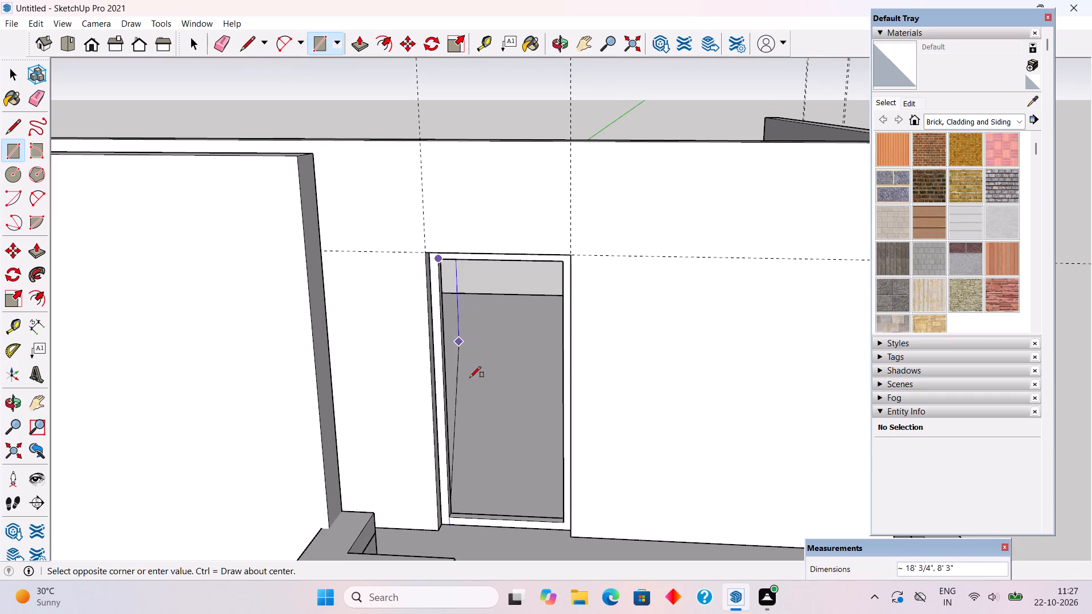
click(562, 522)
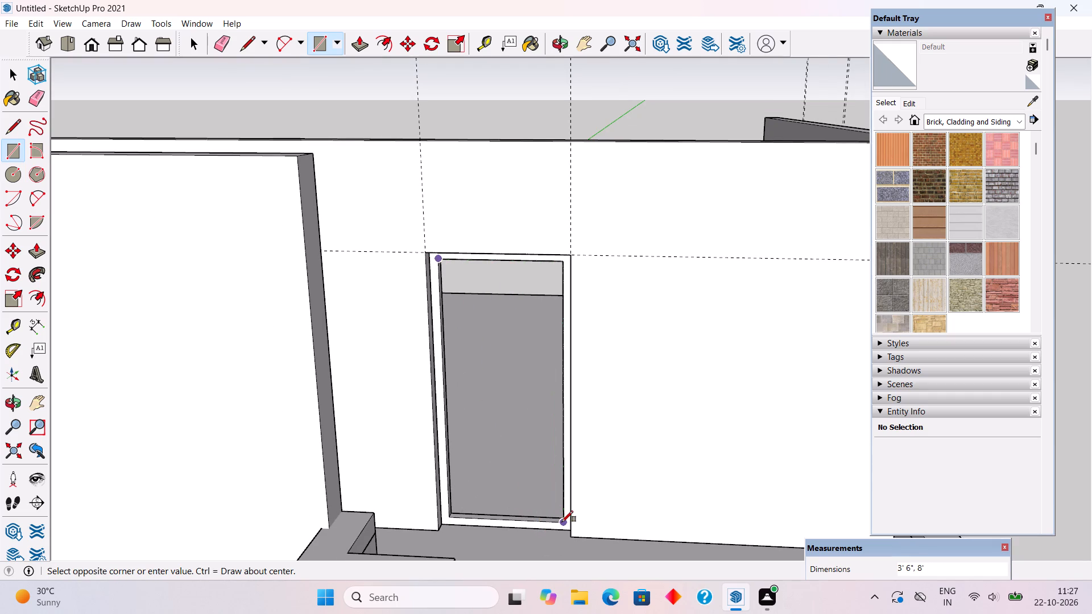
Extrude the rectangle inside the balcony door frame by 2" to form the door panel.
key(p)
click(548, 493)
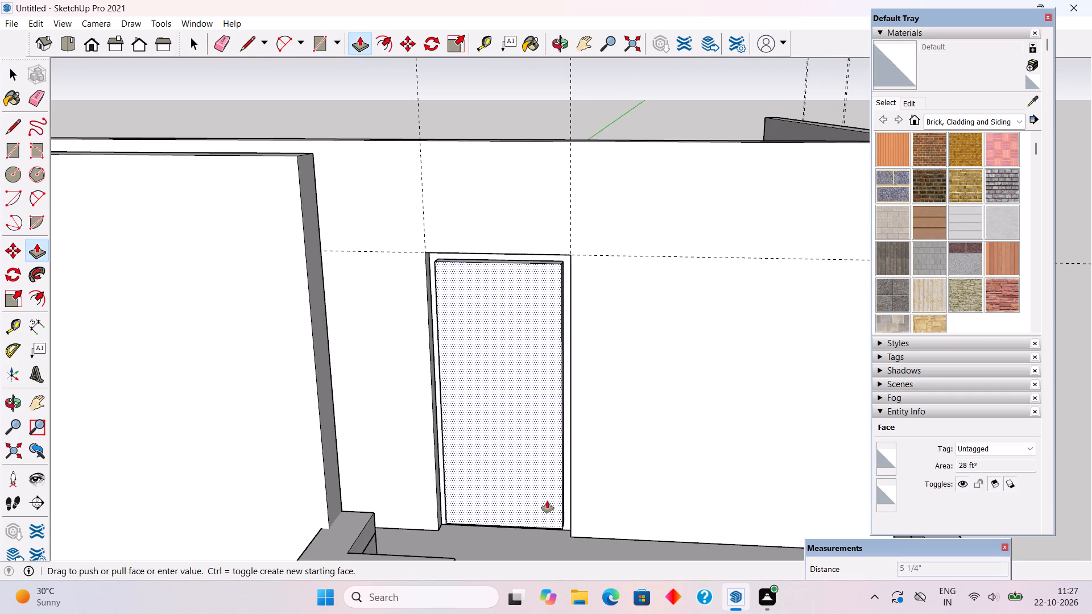
text(2")
key(Return)
Make the whole extruded balcony door panel a group and clear the selection.
key(space)
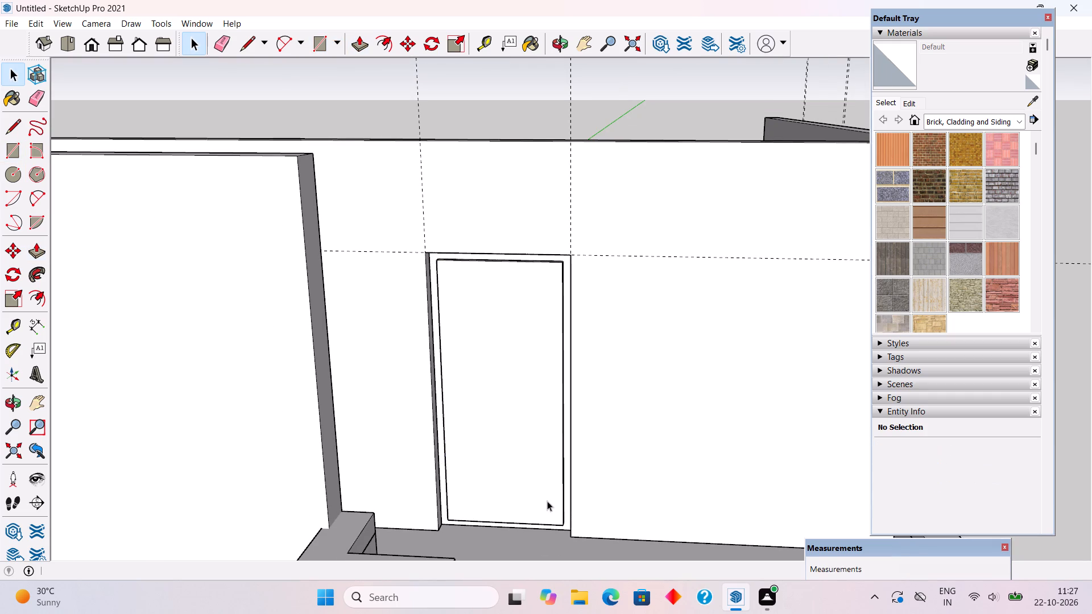
triple_click(539, 497)
right_click(539, 497)
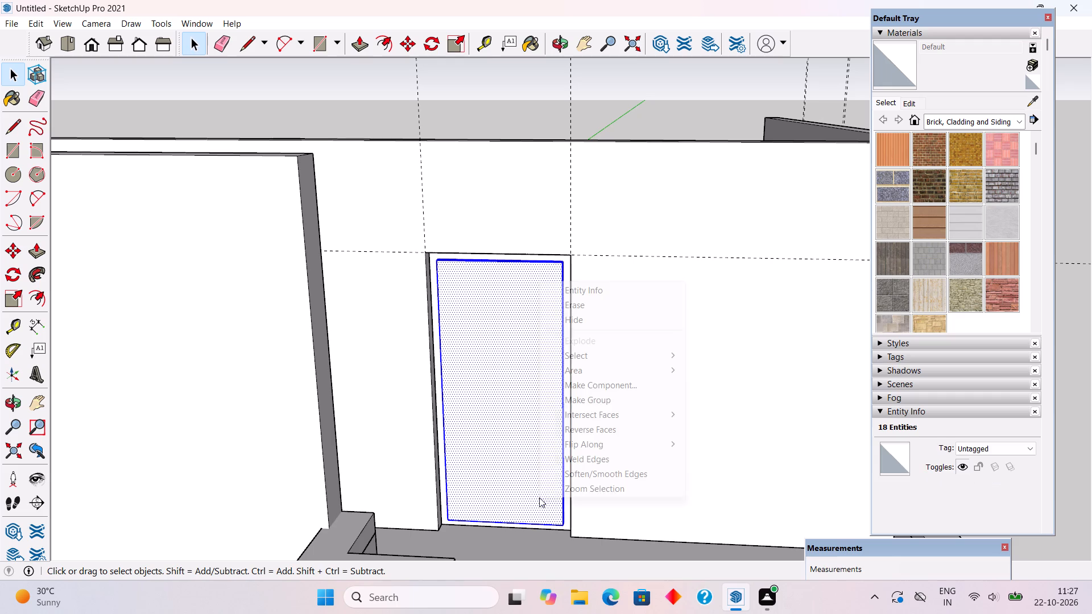
click(579, 404)
scroll(579, 404, down, 5)
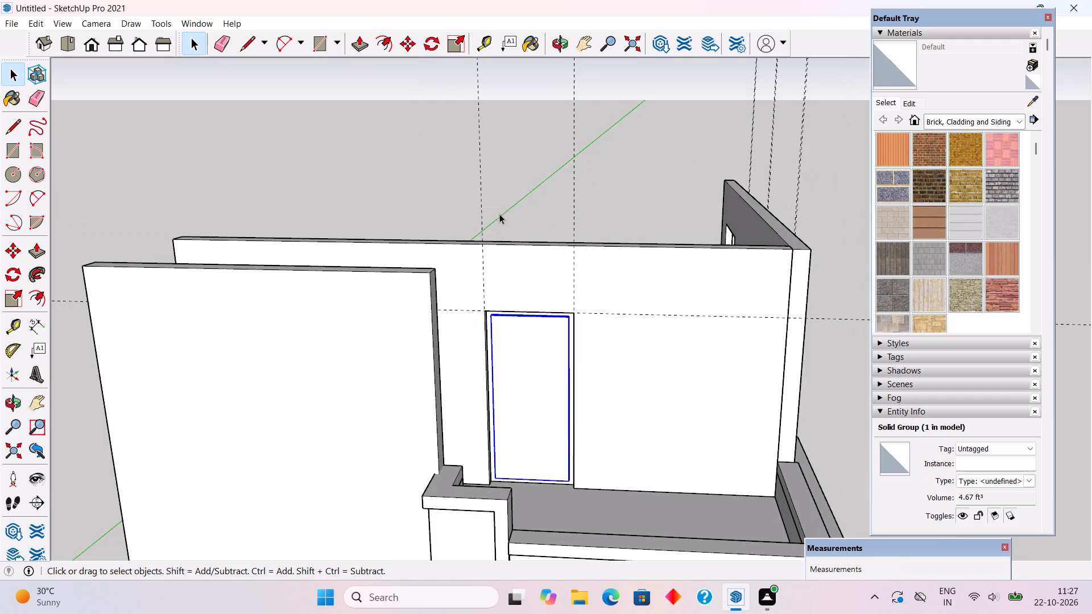
click(499, 213)
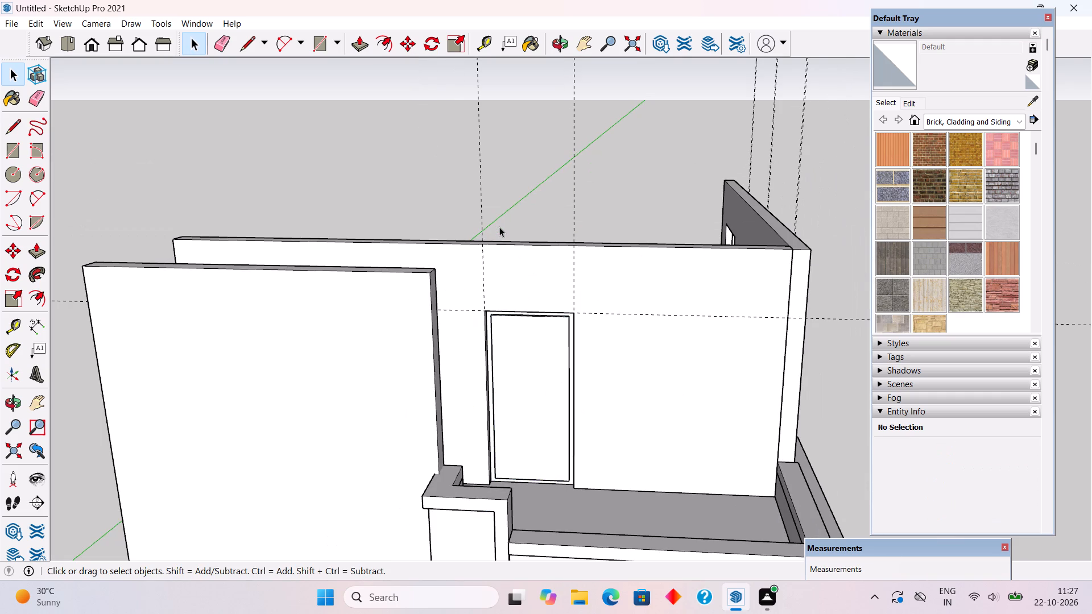
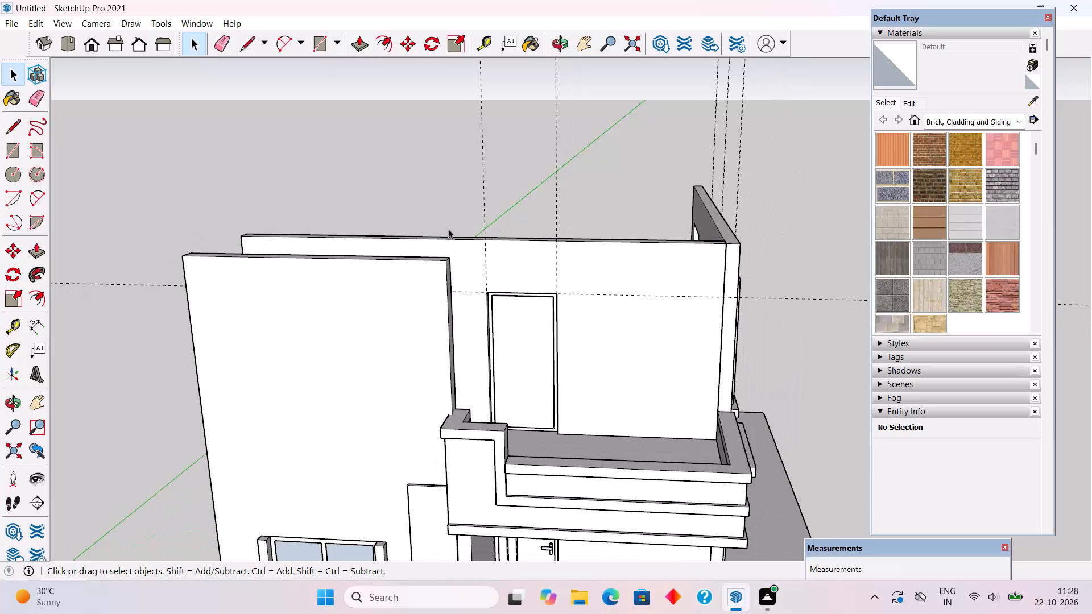
Examine the house exterior from the front, the balcony side and above to check the new balcony door.
scroll(585, 388, up, 3)
middle_drag(562, 294, 509, 178)
scroll(507, 175, down, 6)
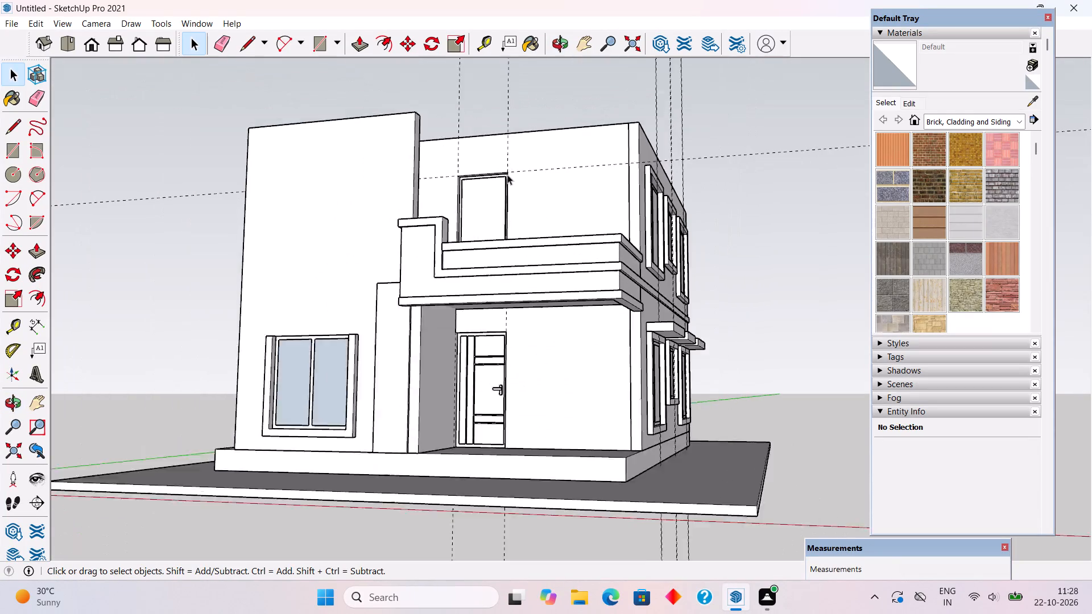
scroll(507, 175, down, 1)
middle_drag(439, 220, 586, 345)
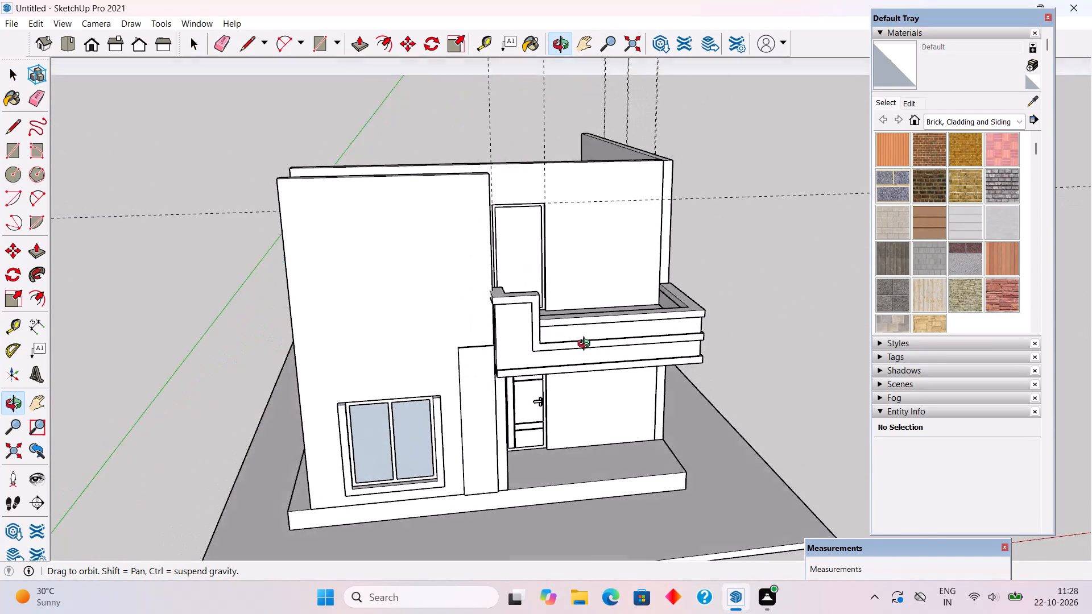
middle_drag(586, 345, 648, 364)
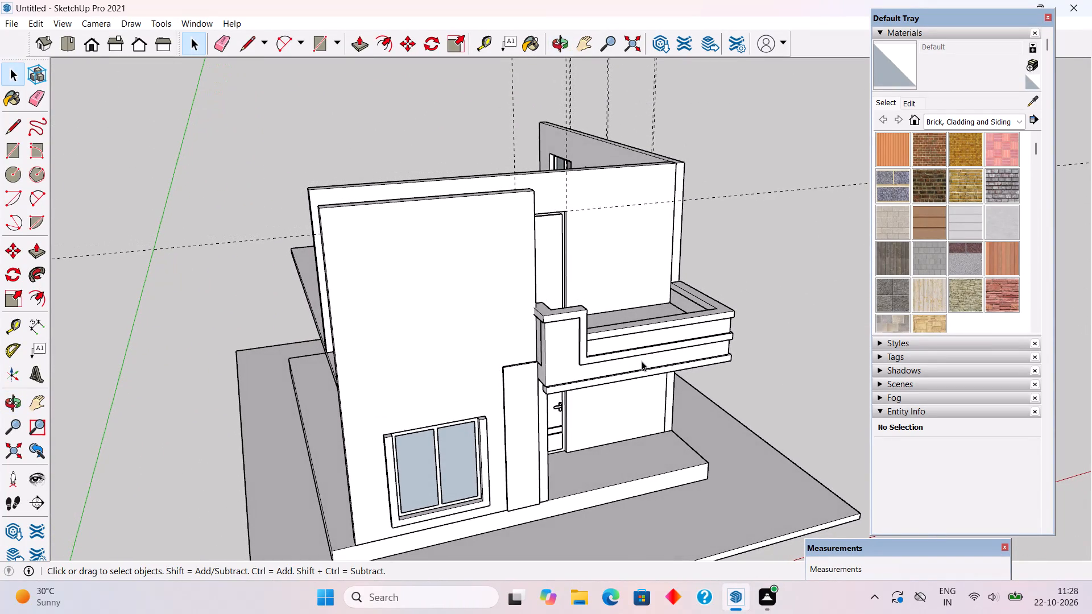
scroll(641, 361, down, 1)
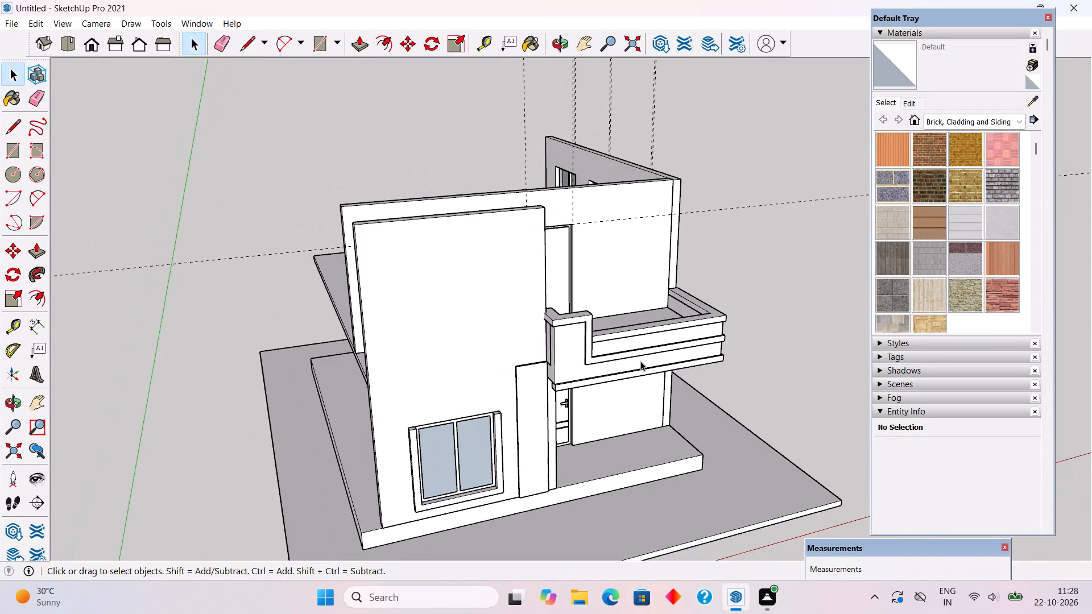
scroll(640, 361, down, 1)
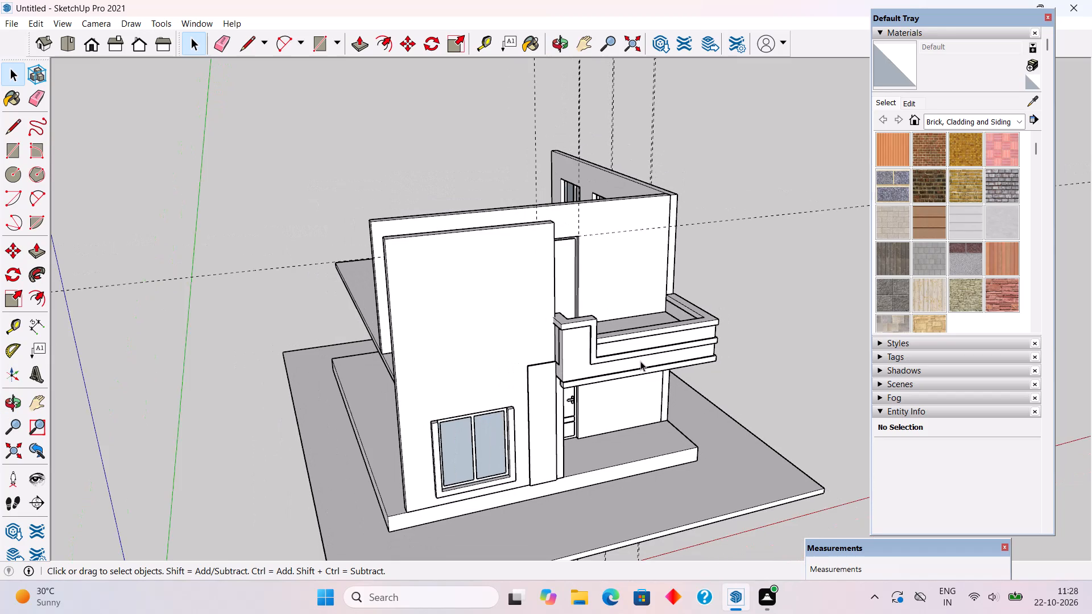
scroll(640, 361, down, 1)
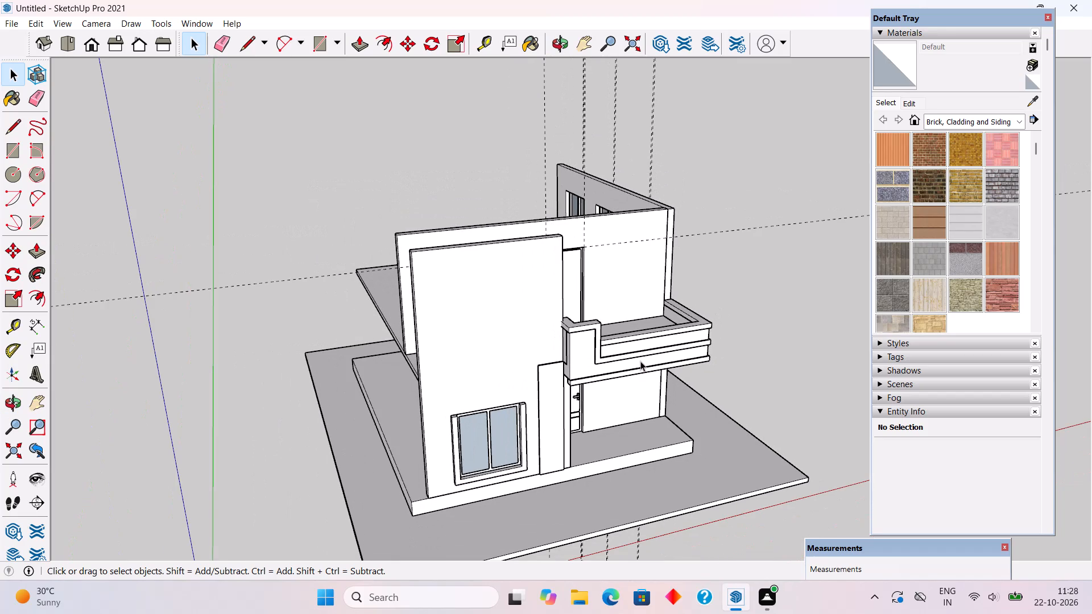
scroll(640, 361, down, 2)
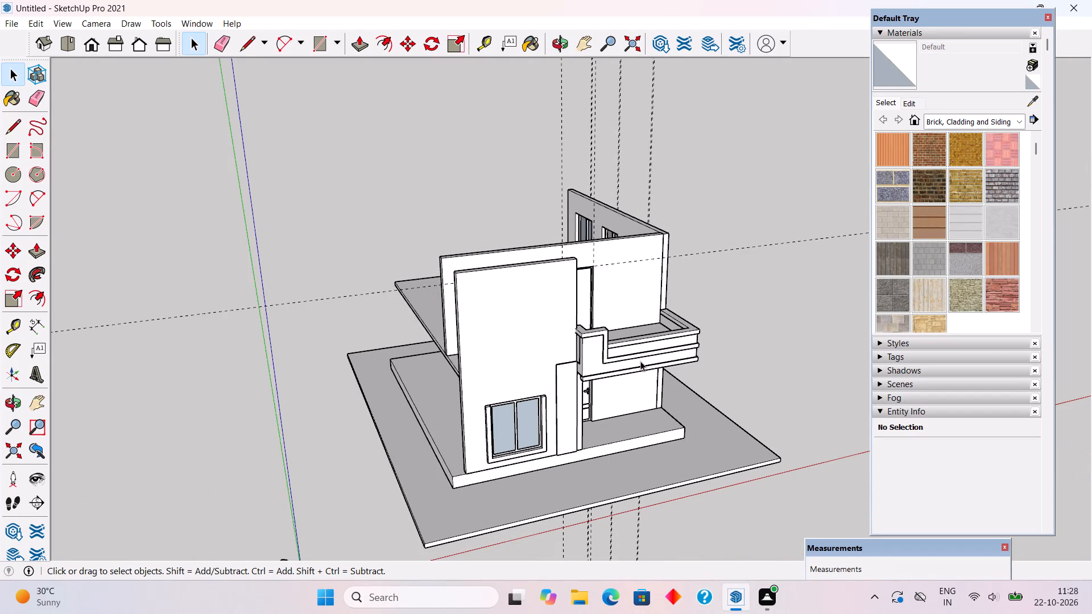
middle_drag(620, 375, 295, 257)
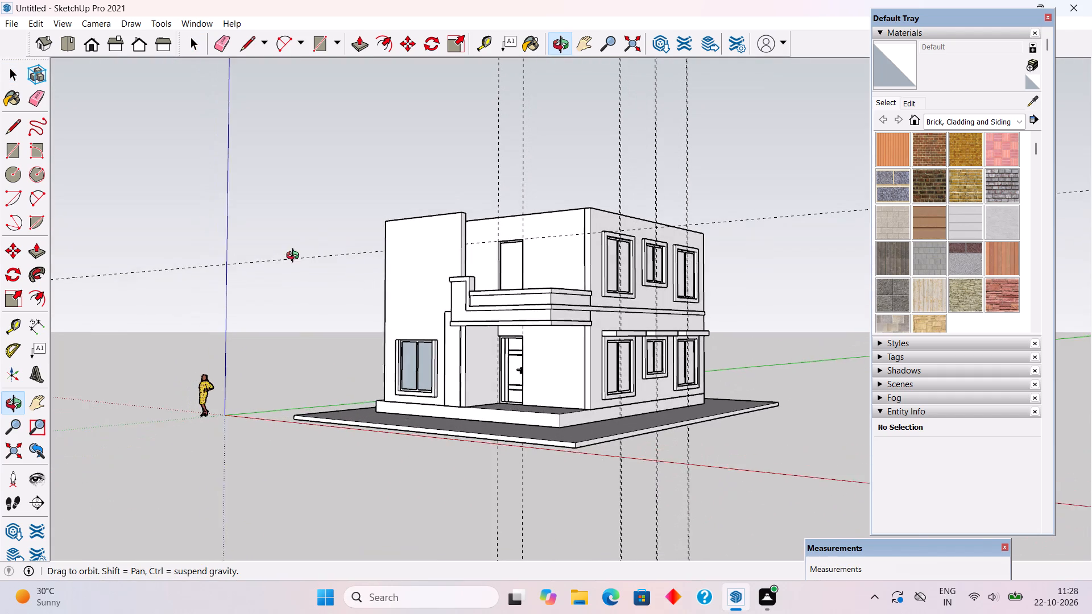
middle_drag(295, 257, 293, 259)
Place a guide along the top of the upper side-wall window frame nearest the balcony, plus a parallel guide 8" above it.
scroll(475, 291, up, 3)
middle_drag(649, 344, 604, 358)
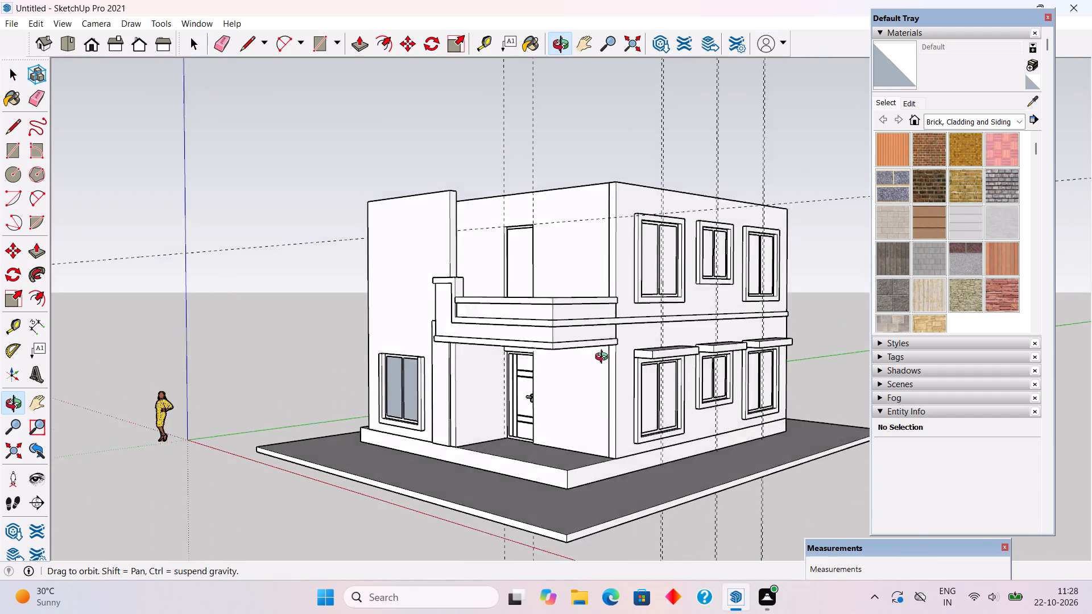
middle_drag(604, 358, 283, 463)
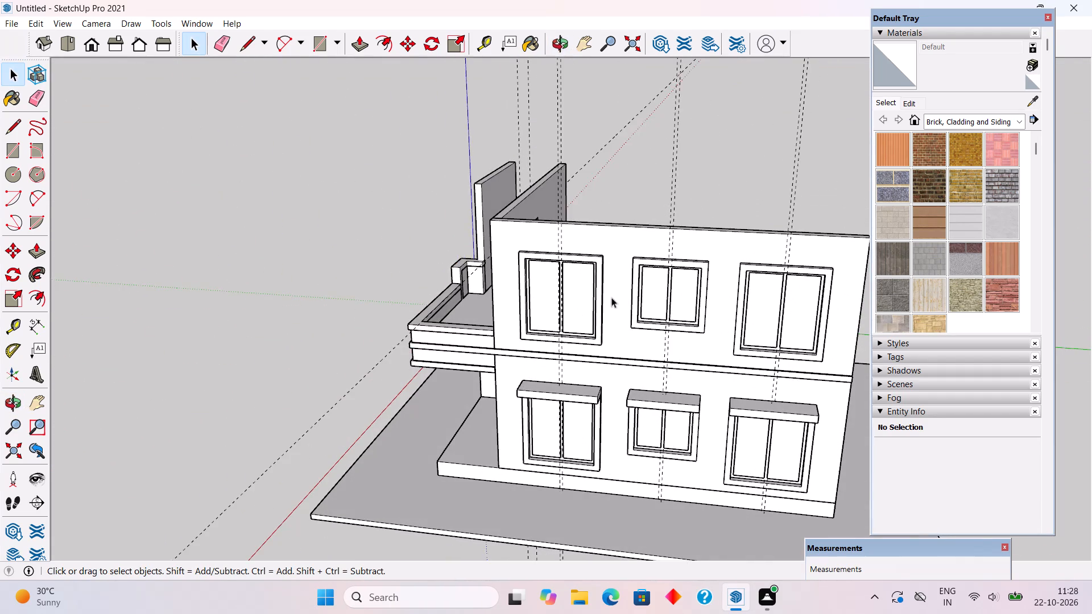
scroll(737, 266, up, 5)
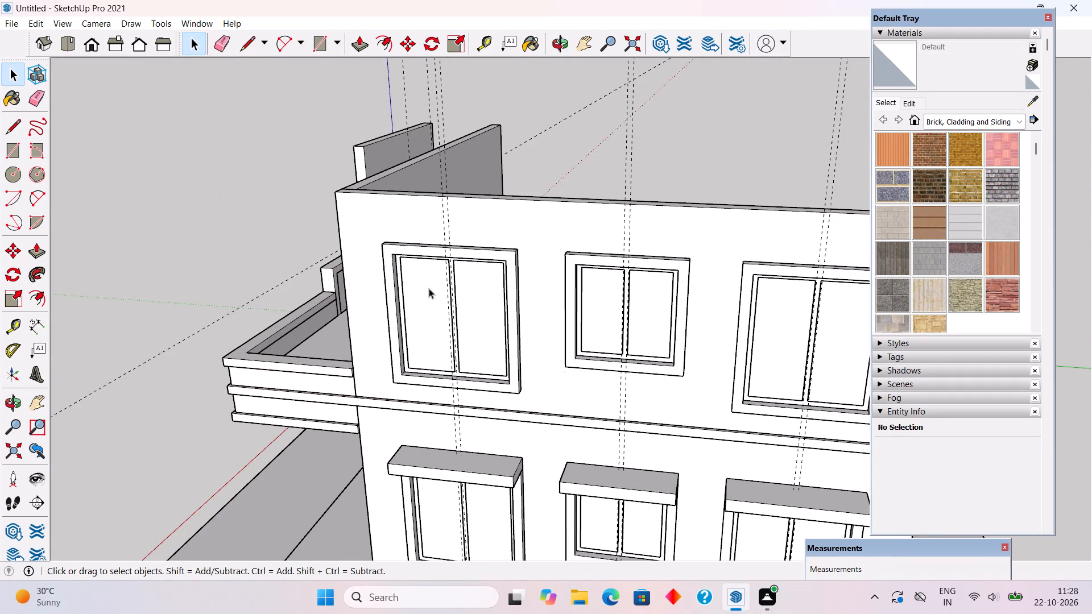
scroll(429, 288, up, 4)
middle_drag(464, 185, 478, 252)
scroll(468, 307, up, 5)
key(t)
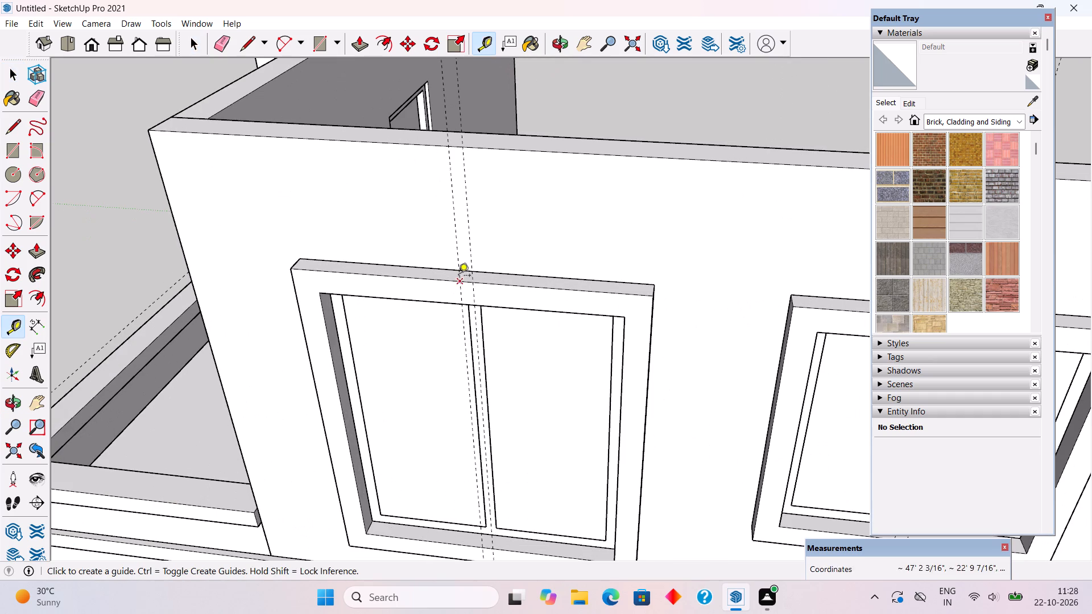
double_click(439, 268)
click(439, 268)
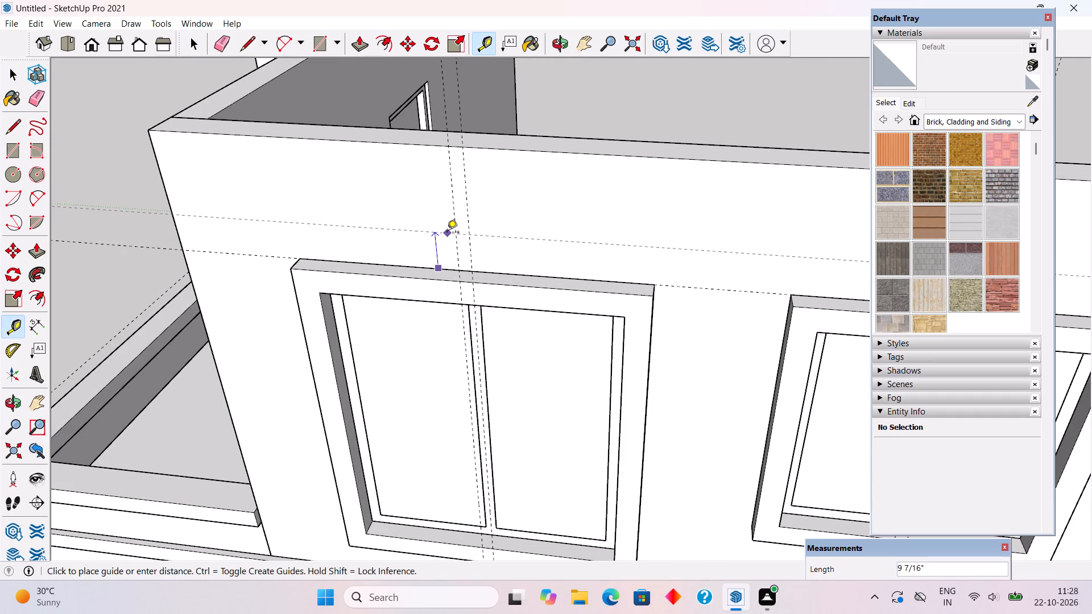
text(8")
key(Return)
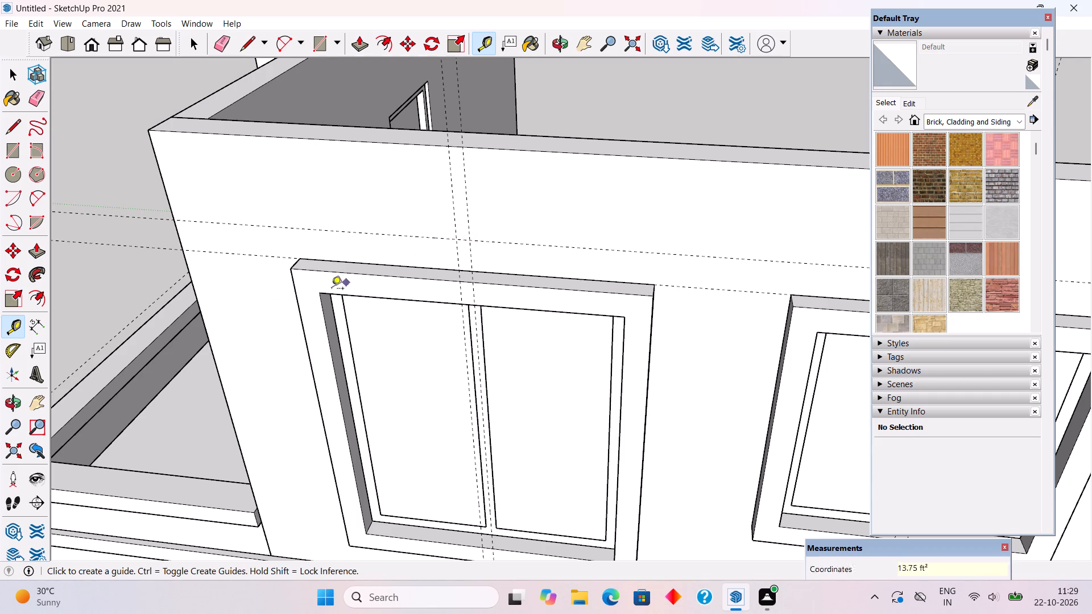
Place vertical guides along both outer side edges of the upper window frame nearest the balcony.
middle_drag(404, 289, 591, 264)
scroll(425, 347, up, 3)
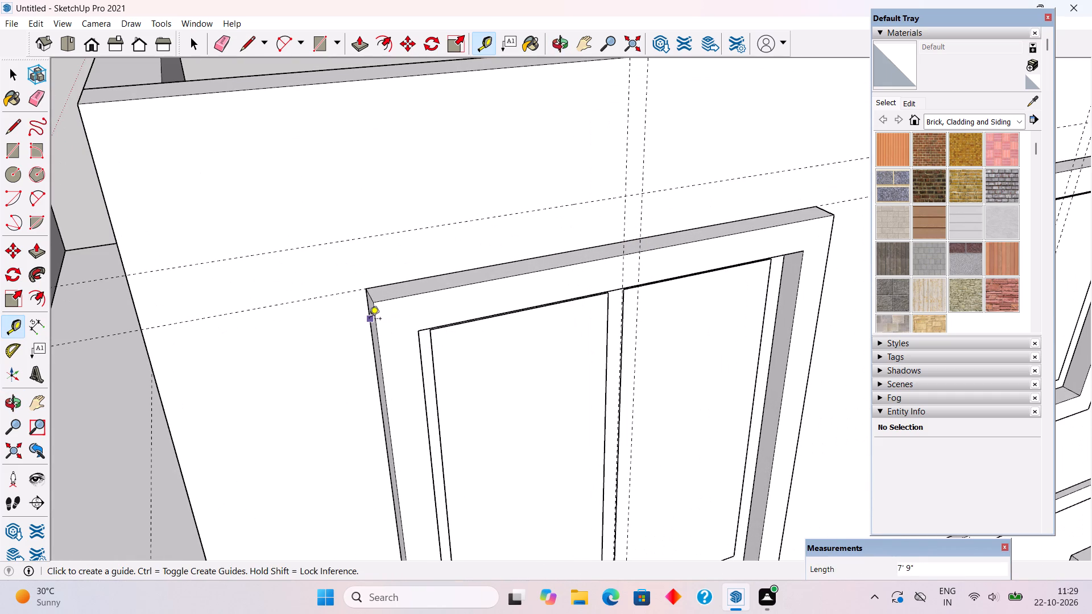
double_click(369, 319)
scroll(606, 341, down, 2)
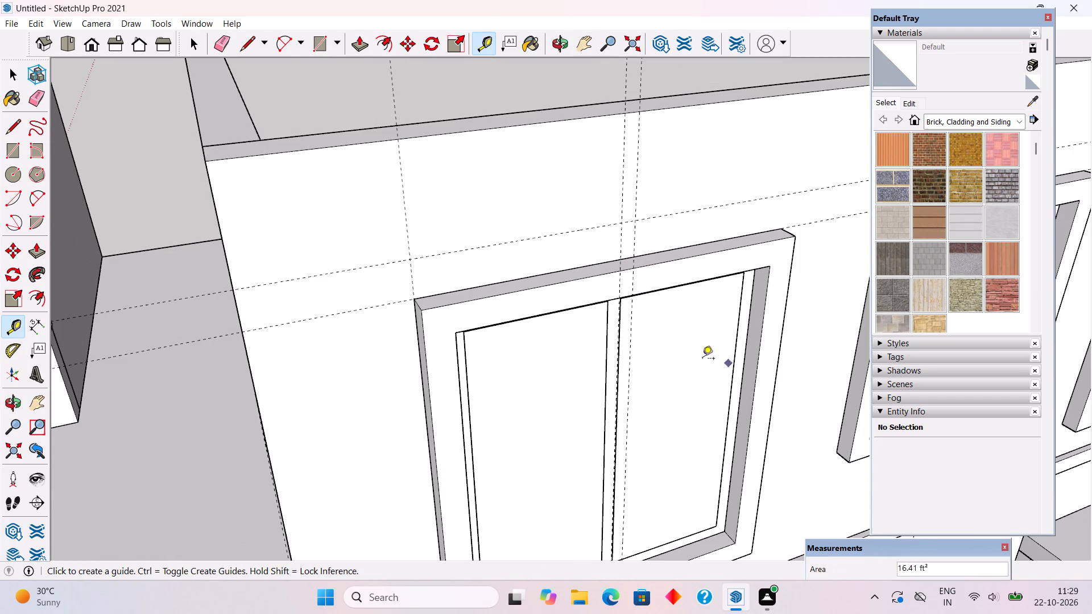
middle_drag(672, 356, 326, 327)
double_click(434, 276)
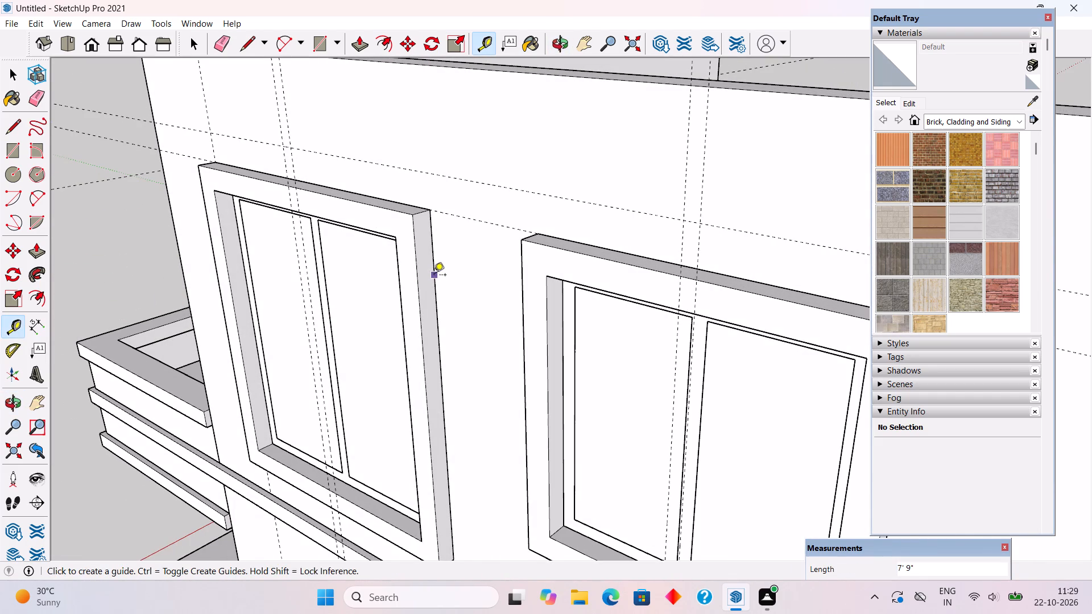
Place vertical guides along both outer side edges of the middle upper window frame on the side wall.
middle_drag(500, 324, 723, 323)
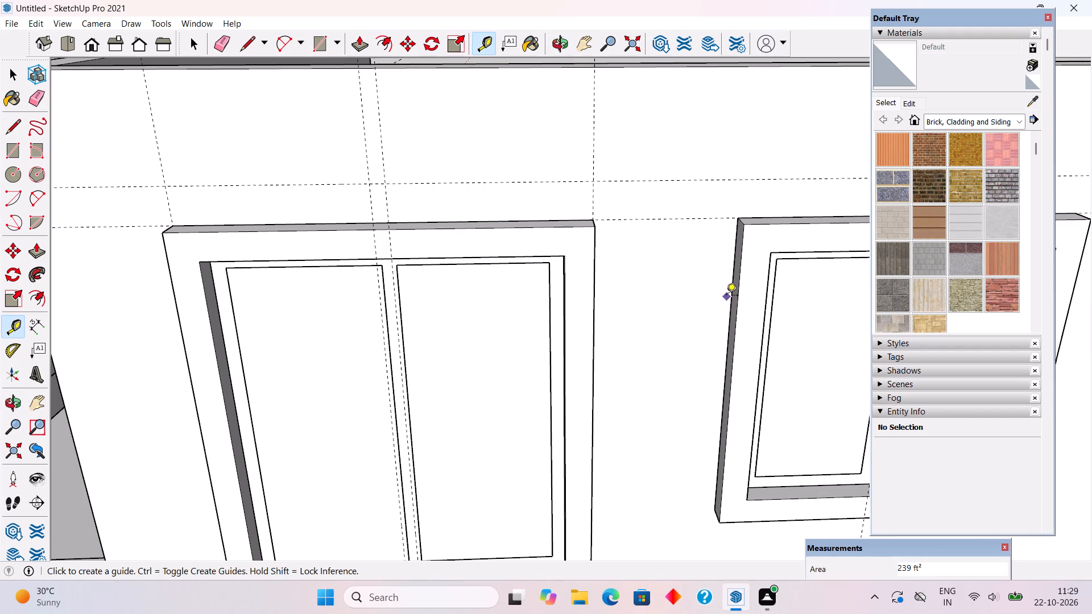
double_click(727, 297)
scroll(727, 297, down, 4)
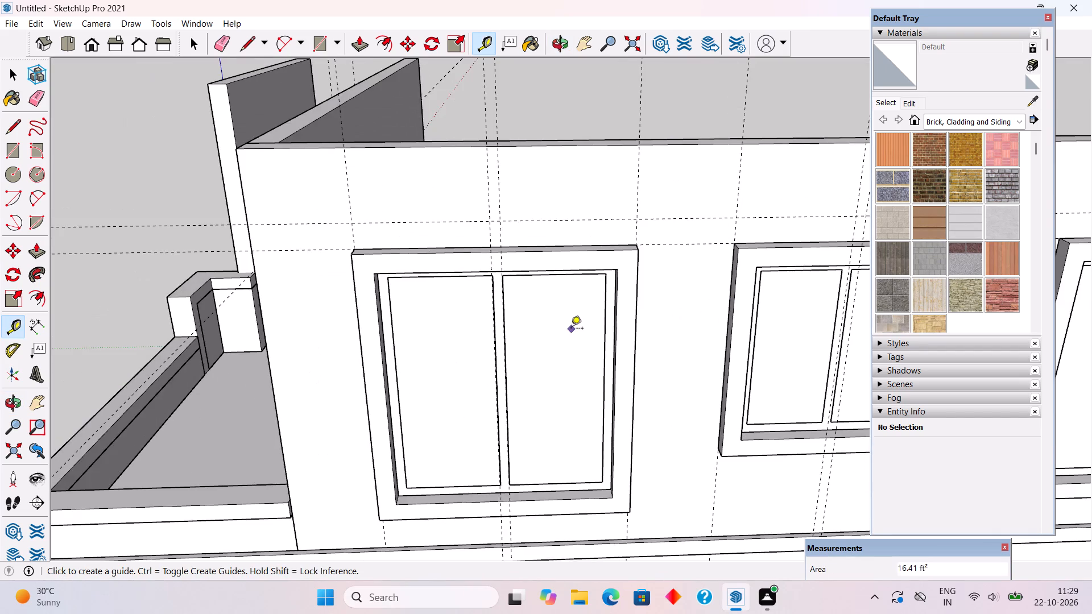
scroll(571, 329, down, 3)
scroll(522, 333, down, 2)
scroll(417, 337, down, 3)
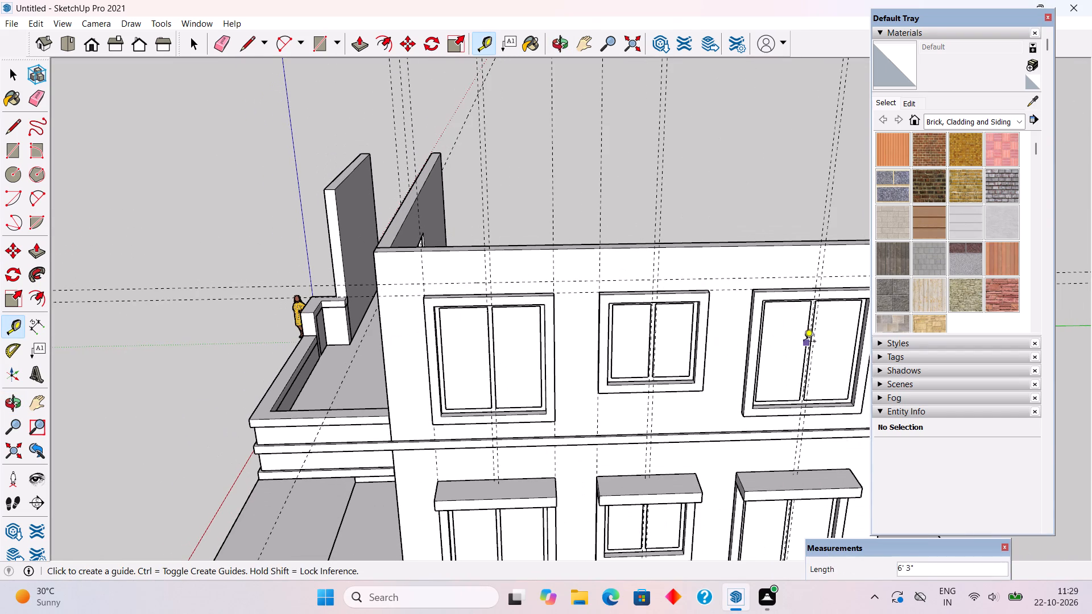
scroll(800, 341, down, 2)
scroll(616, 336, down, 3)
scroll(835, 320, up, 7)
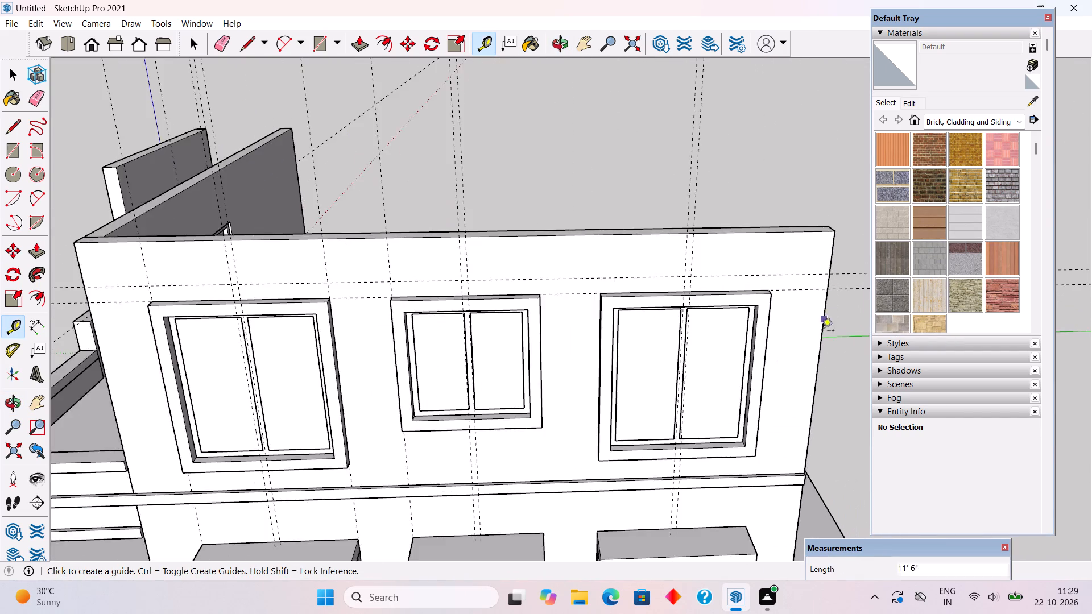
scroll(822, 331, up, 6)
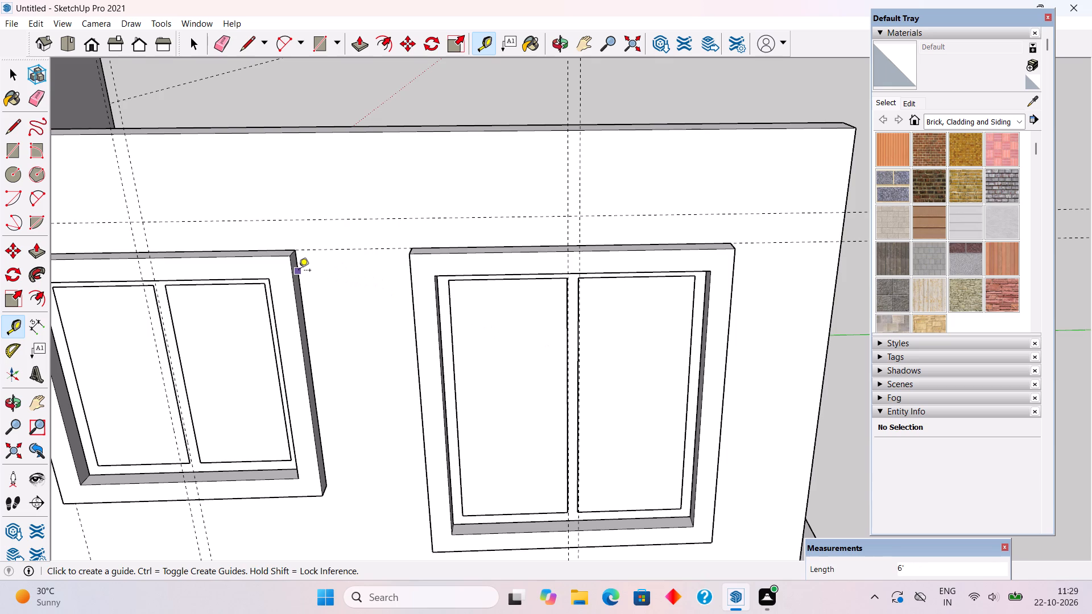
double_click(299, 271)
Place vertical guides along both outer side edges of the upper window frame farthest from the balcony.
middle_drag(333, 294, 500, 300)
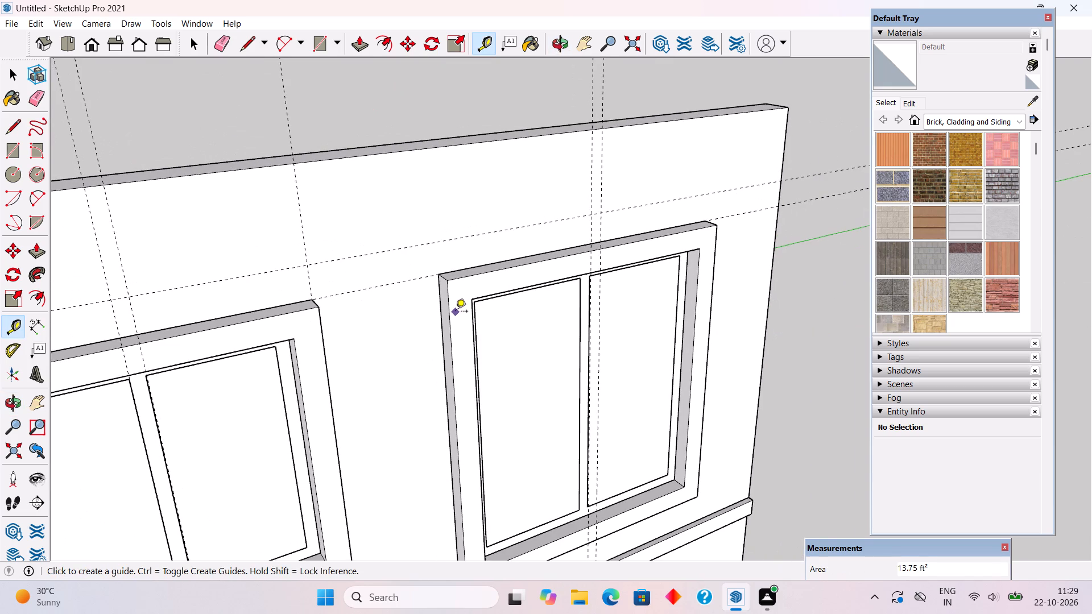
scroll(456, 312, up, 3)
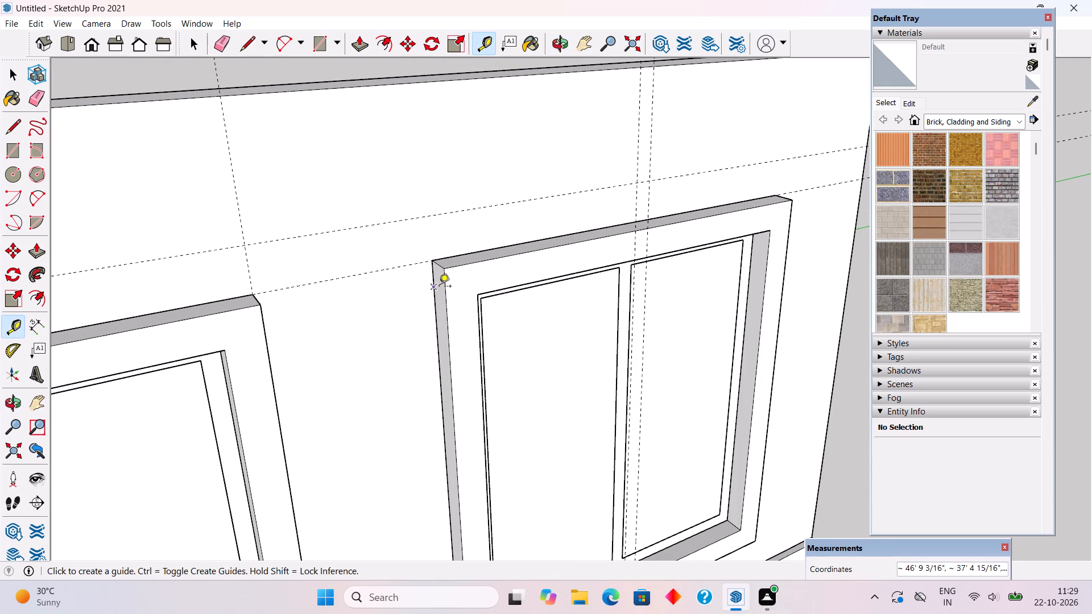
double_click(436, 284)
middle_drag(402, 372, 332, 371)
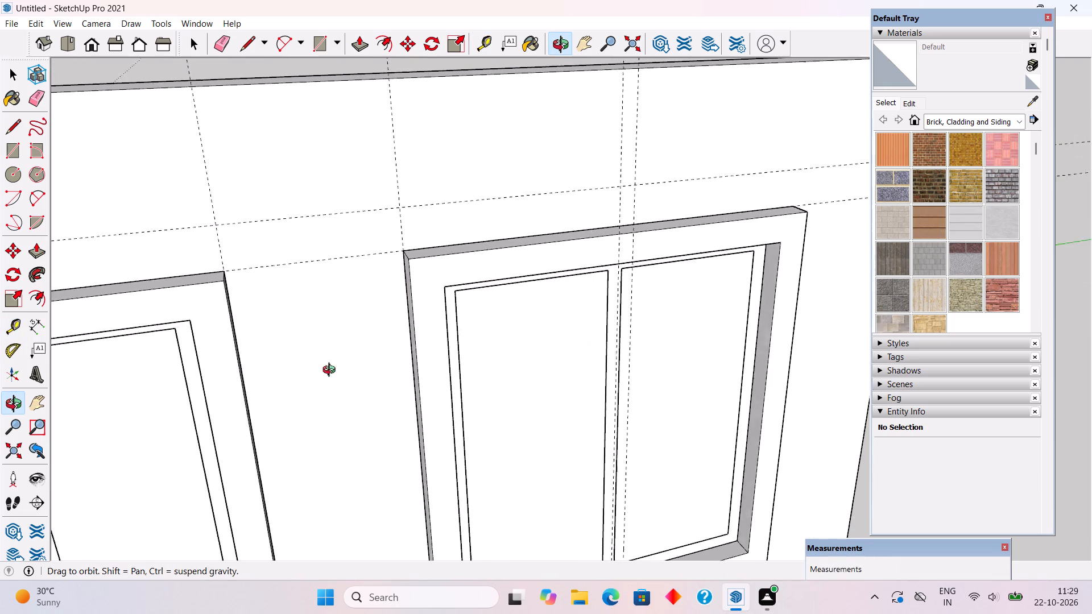
middle_drag(332, 371, 262, 351)
scroll(320, 368, down, 4)
scroll(244, 351, down, 3)
middle_drag(499, 361, 403, 353)
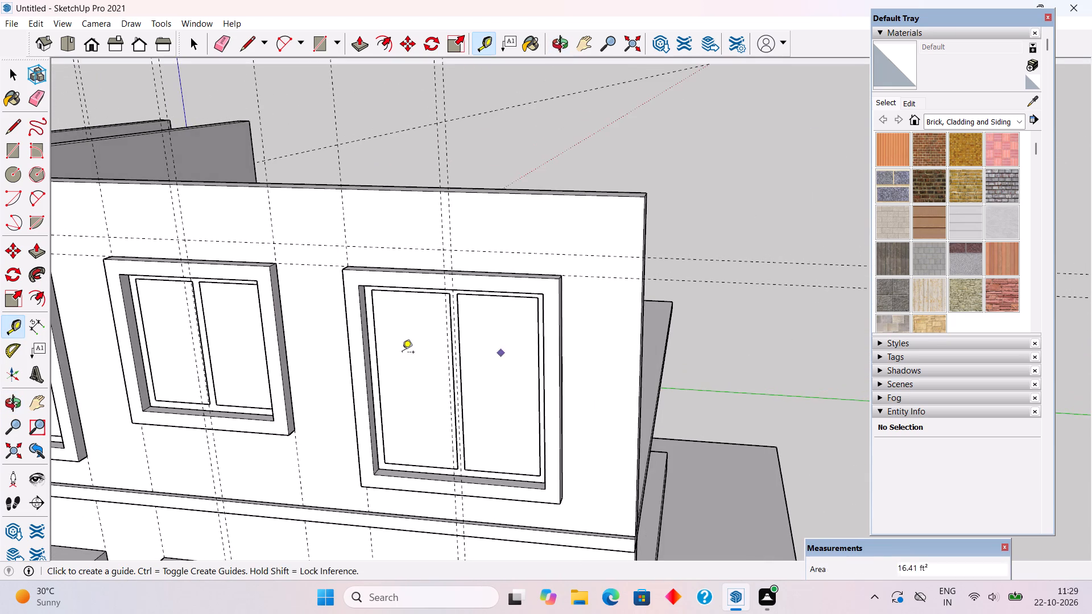
scroll(402, 353, down, 1)
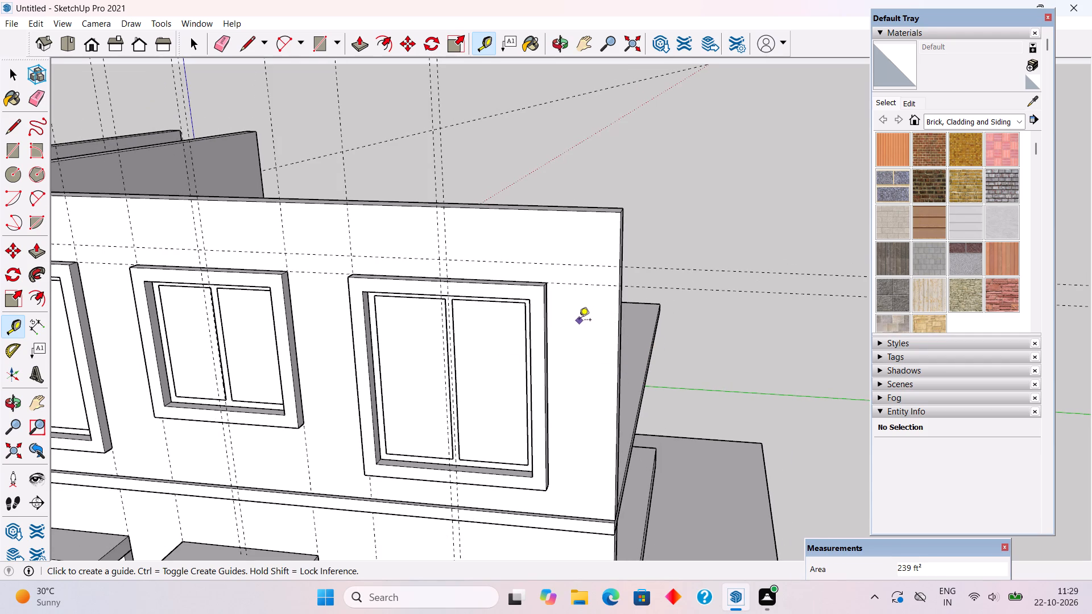
scroll(577, 320, up, 7)
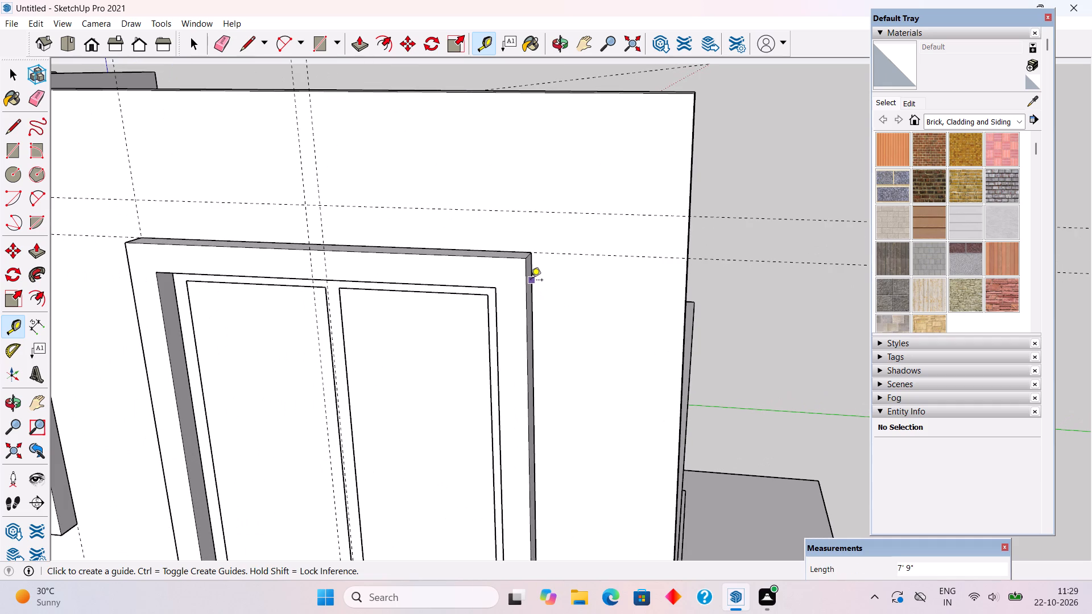
double_click(531, 281)
Draw an 8" by 7' rectangle on the wall directly above the upper window frame nearest the balcony, between the guide intersections.
scroll(531, 283, down, 4)
scroll(225, 316, down, 9)
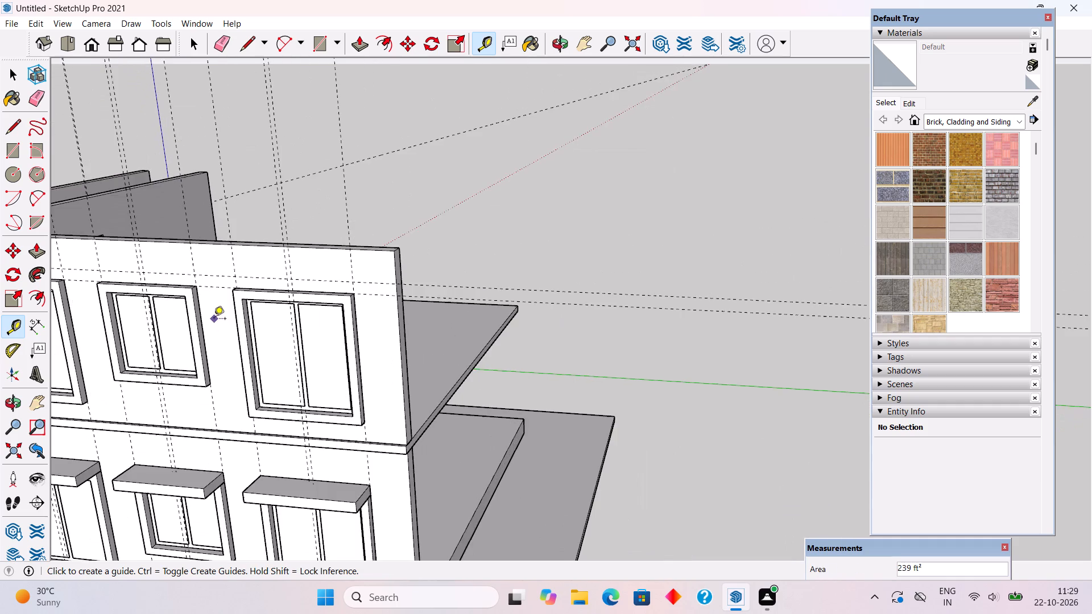
scroll(214, 320, down, 9)
scroll(81, 310, up, 11)
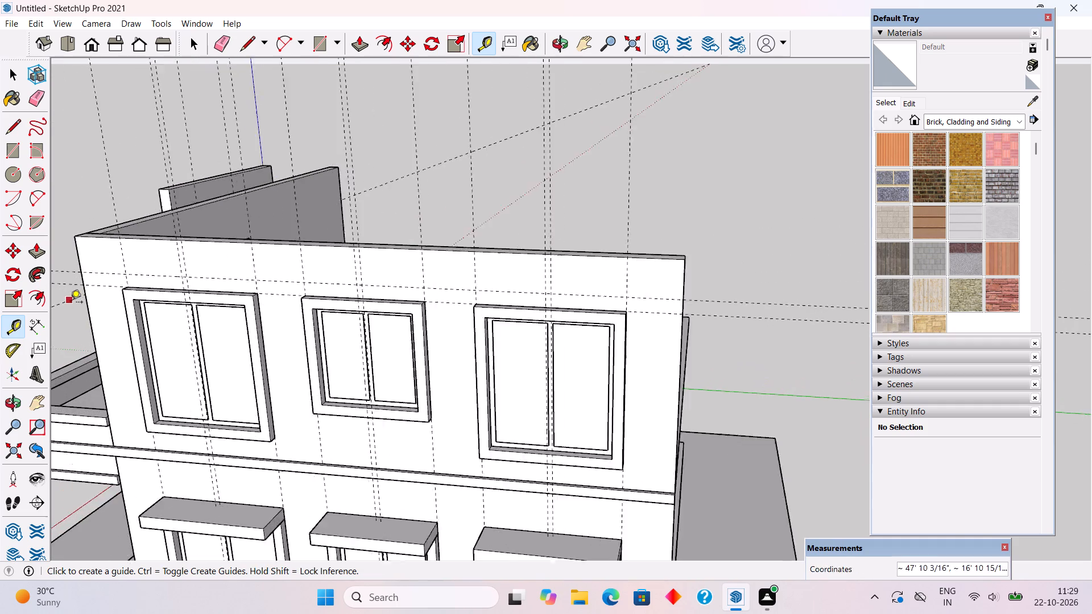
scroll(71, 303, up, 5)
middle_drag(94, 313, 203, 342)
scroll(203, 342, down, 4)
key(r)
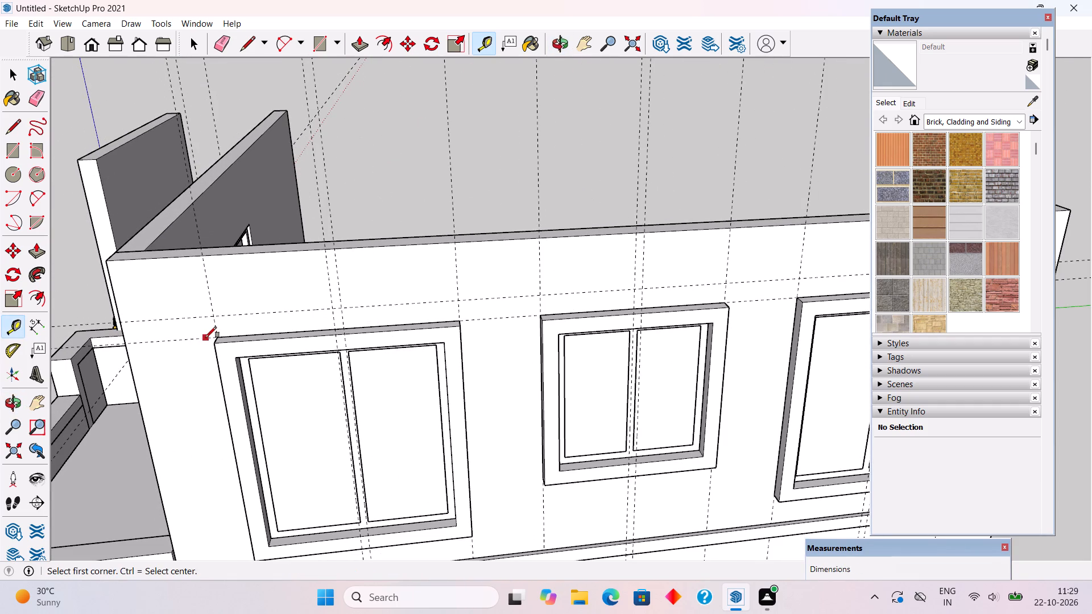
click(216, 313)
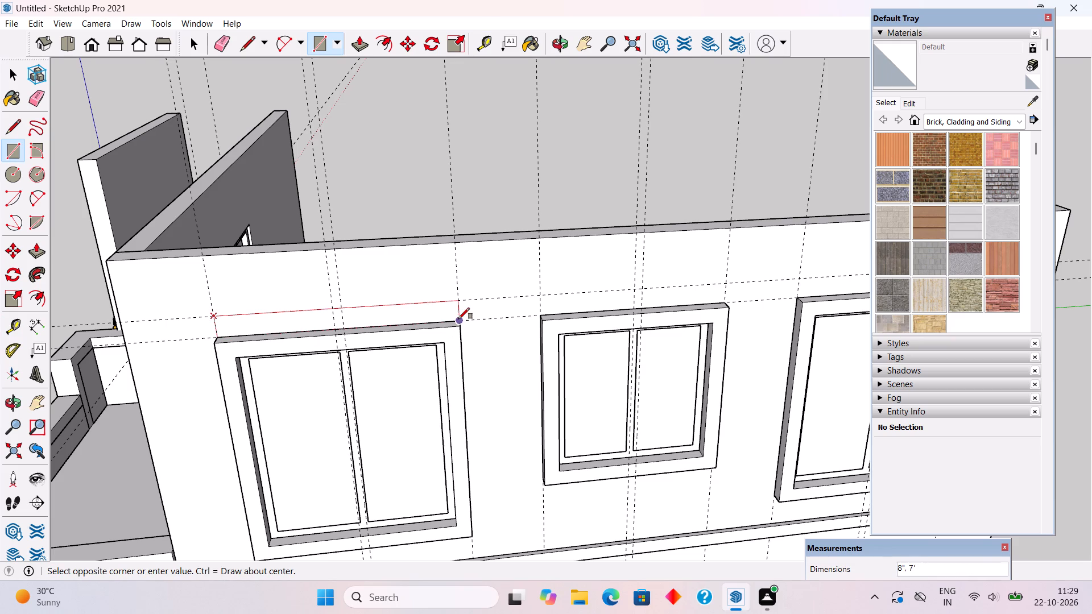
click(461, 321)
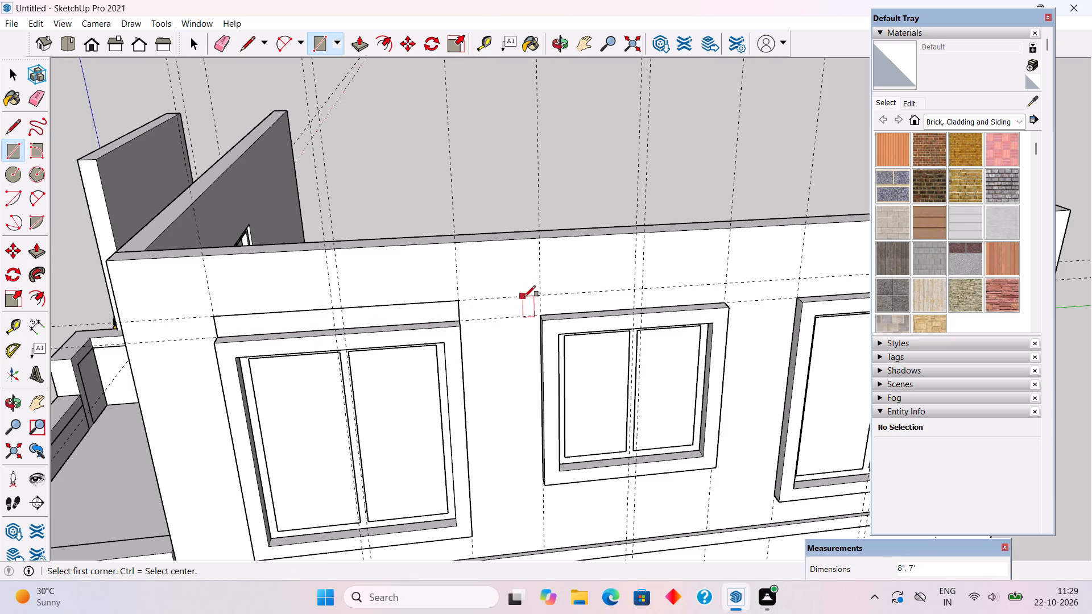
Draw an 8" by 6' rectangle directly above the middle upper window frame, between the guide intersections.
click(541, 295)
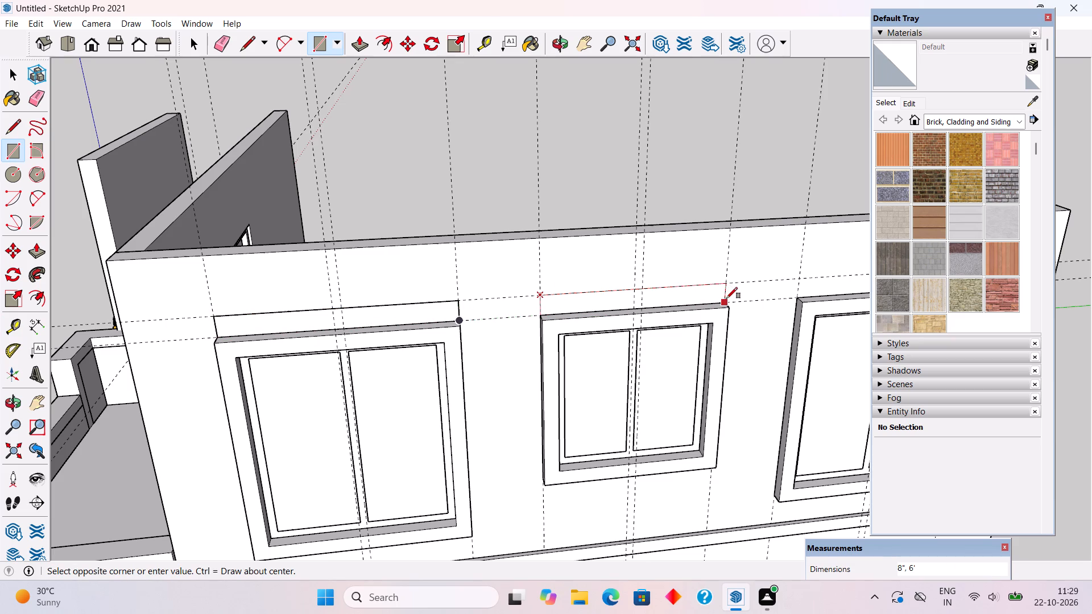
click(726, 298)
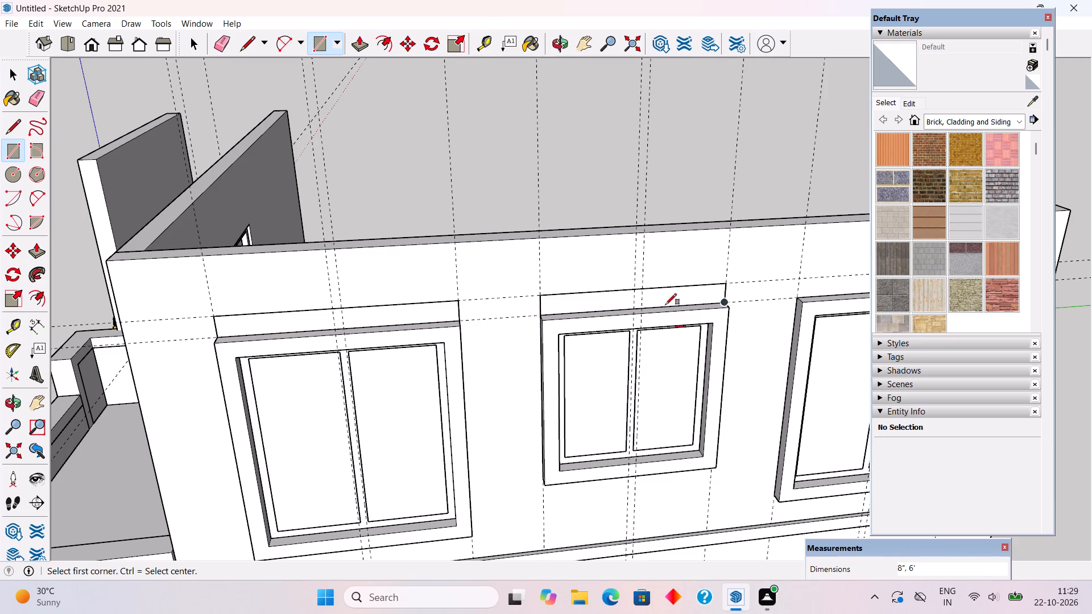
Draw an 8" by 7' rectangle directly above the upper window frame farthest from the balcony, between the guide intersections.
scroll(650, 309, down, 4)
scroll(572, 321, down, 3)
scroll(840, 280, up, 7)
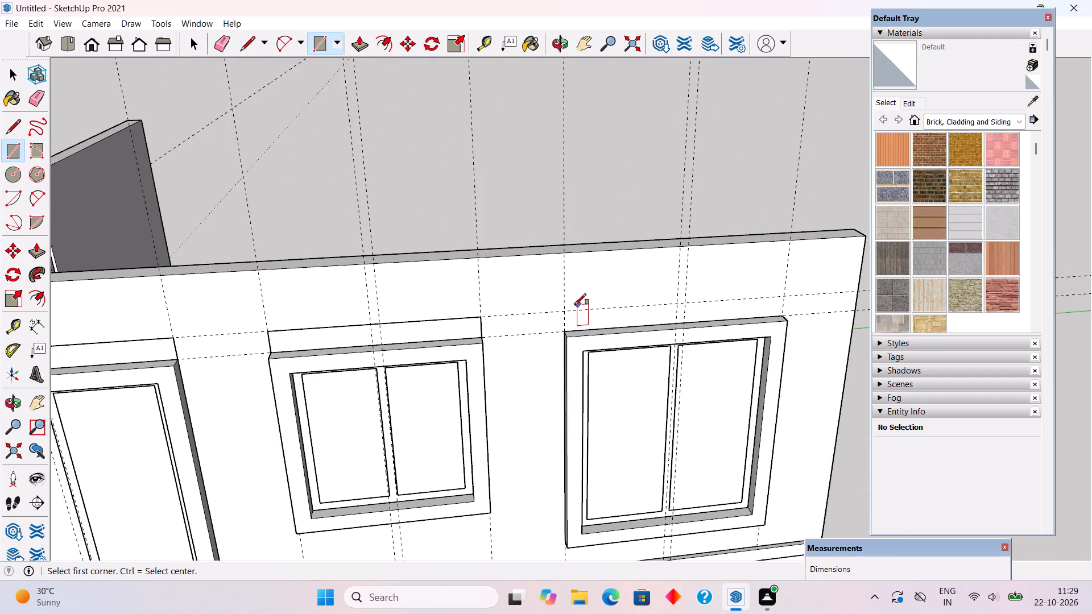
click(564, 313)
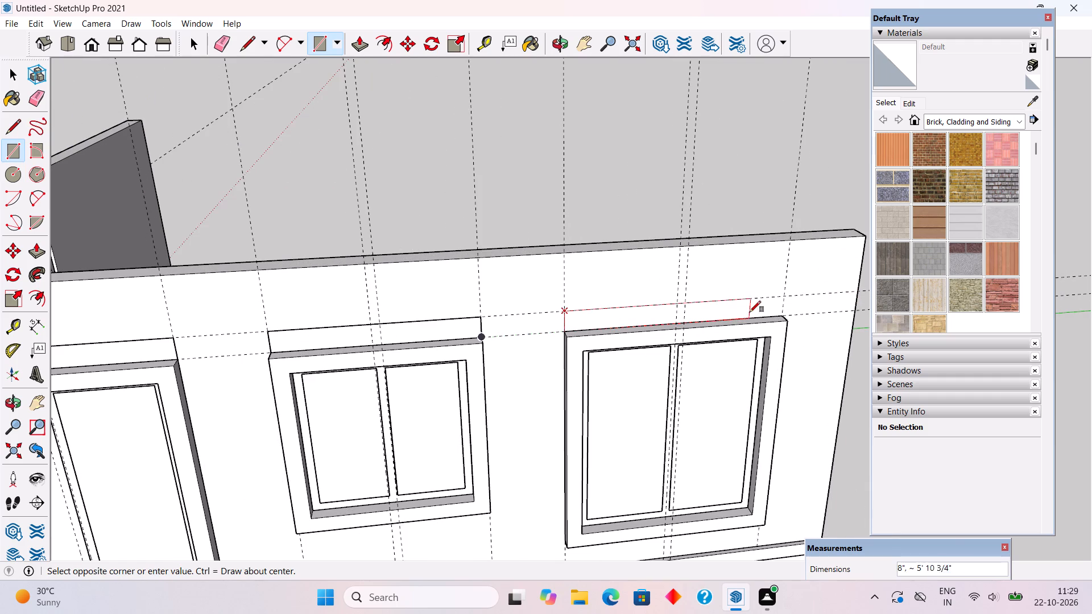
click(783, 313)
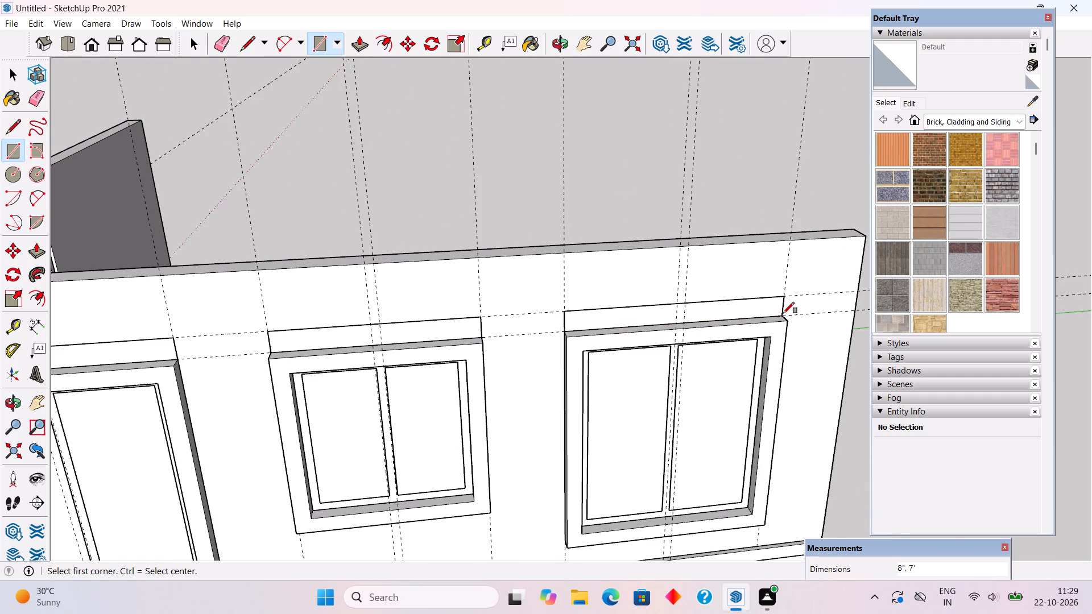
Extrude the three rectangles above the upper side-wall windows outward by 2' to match the lower shades.
key(p)
click(758, 305)
scroll(764, 342, down, 4)
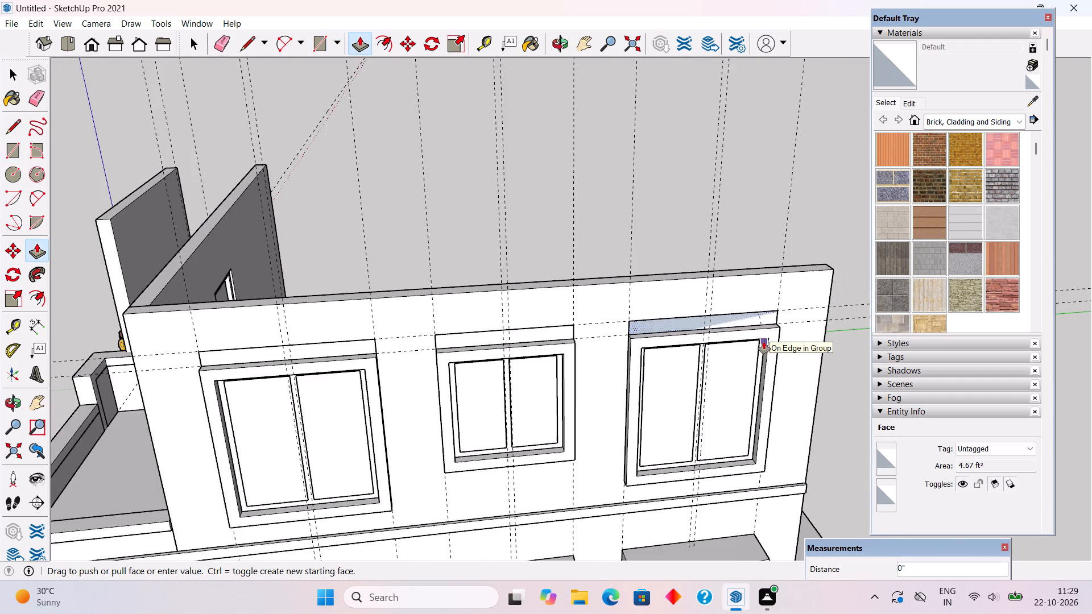
scroll(764, 342, down, 6)
click(753, 469)
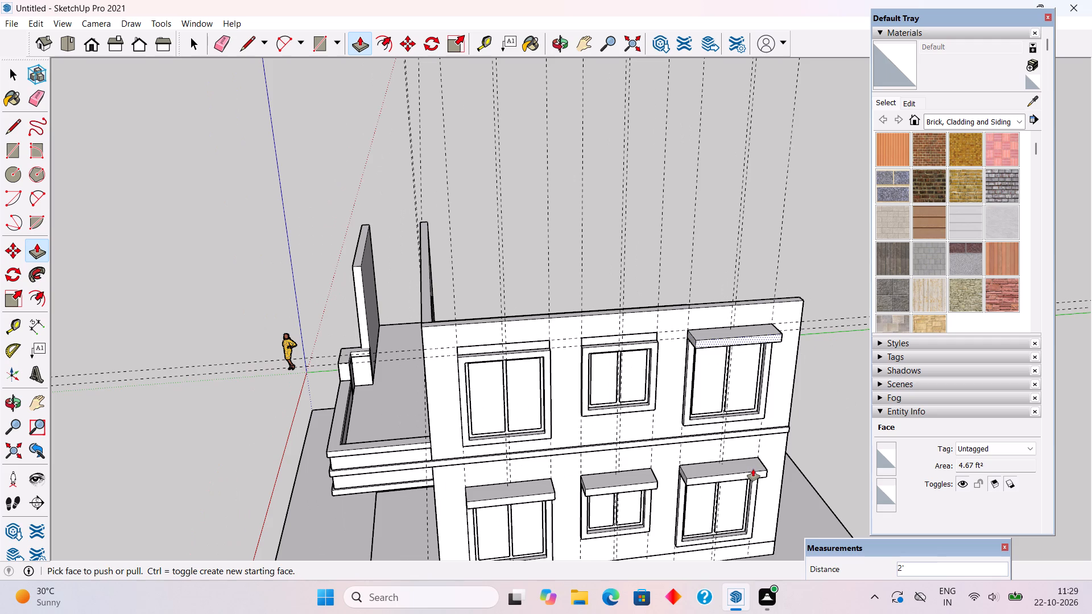
double_click(607, 339)
double_click(535, 341)
key(space)
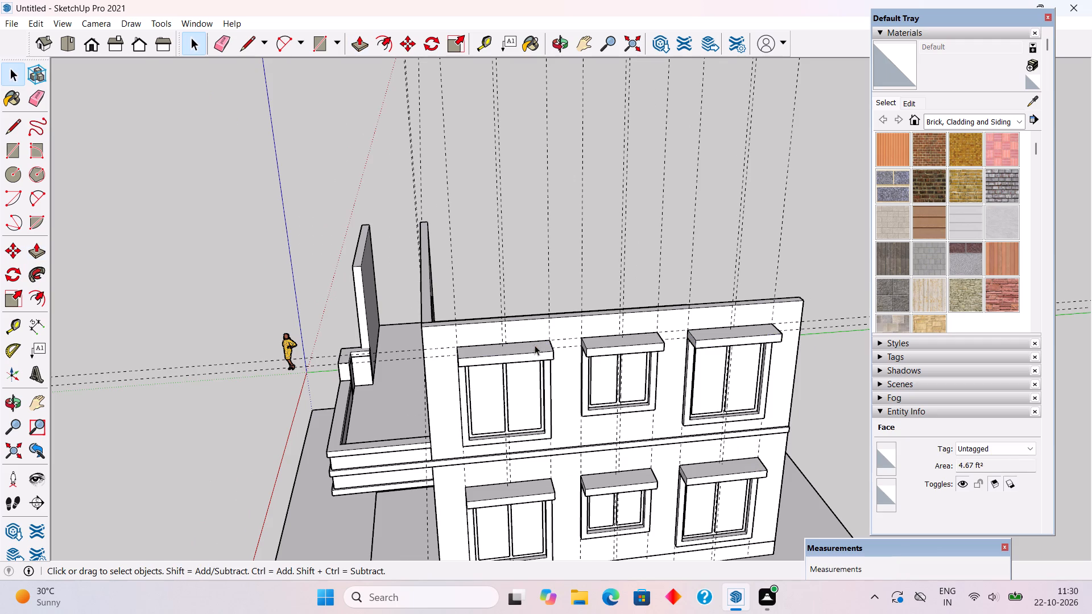
Make each of the three upper window shades on the side wall its own group.
triple_click(536, 349)
right_click(536, 349)
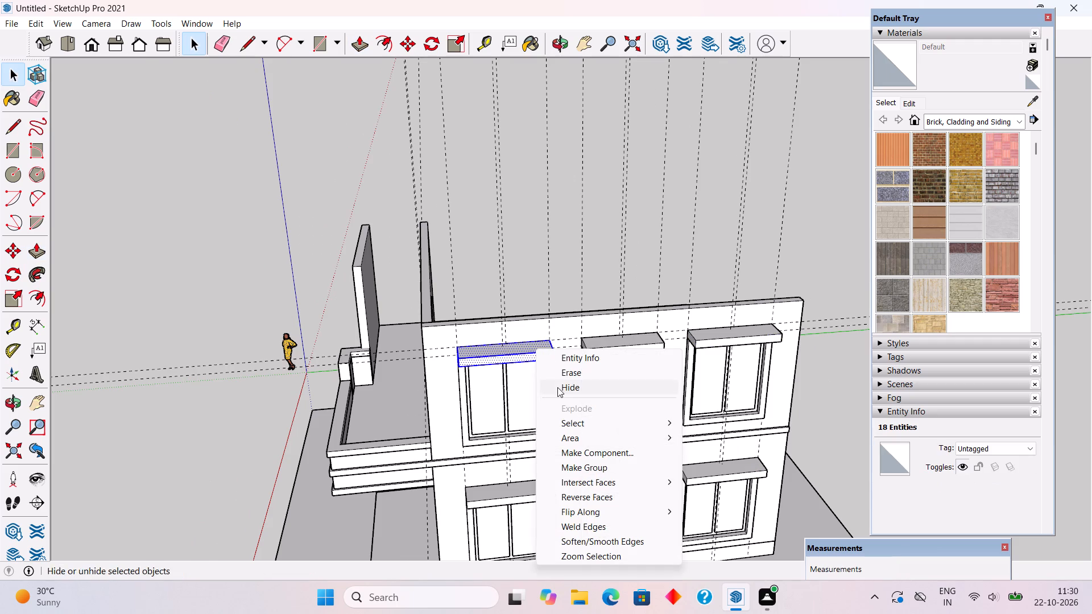
click(581, 467)
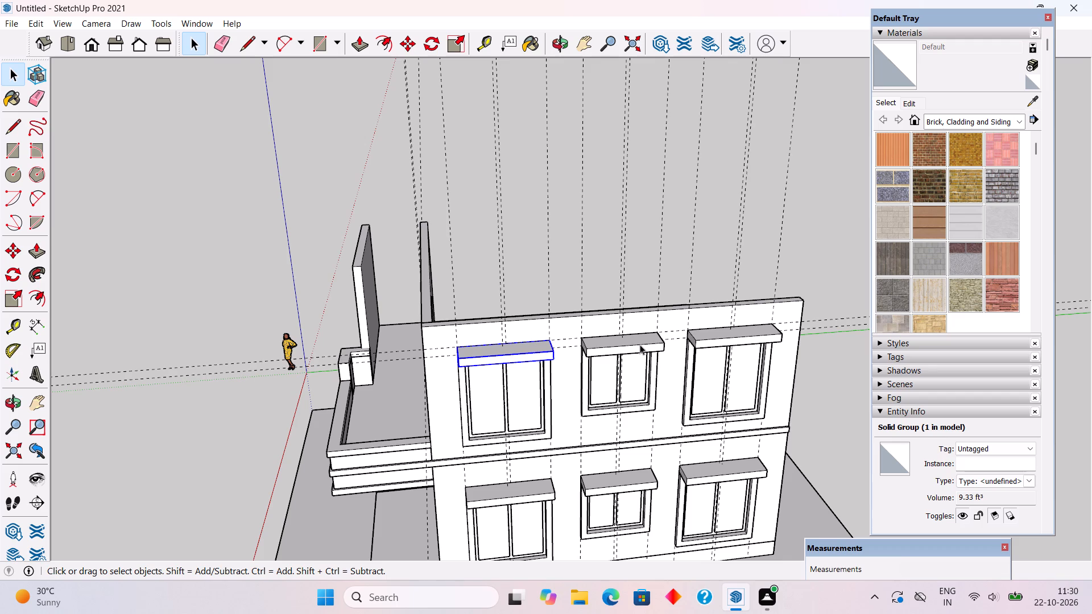
triple_click(640, 345)
right_click(640, 345)
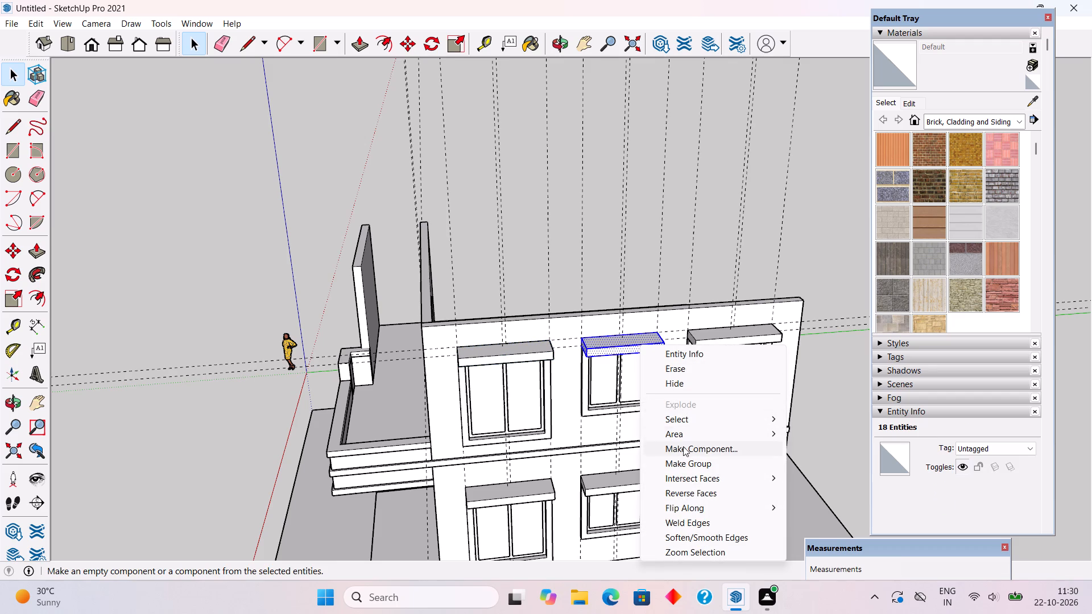
click(688, 460)
triple_click(718, 338)
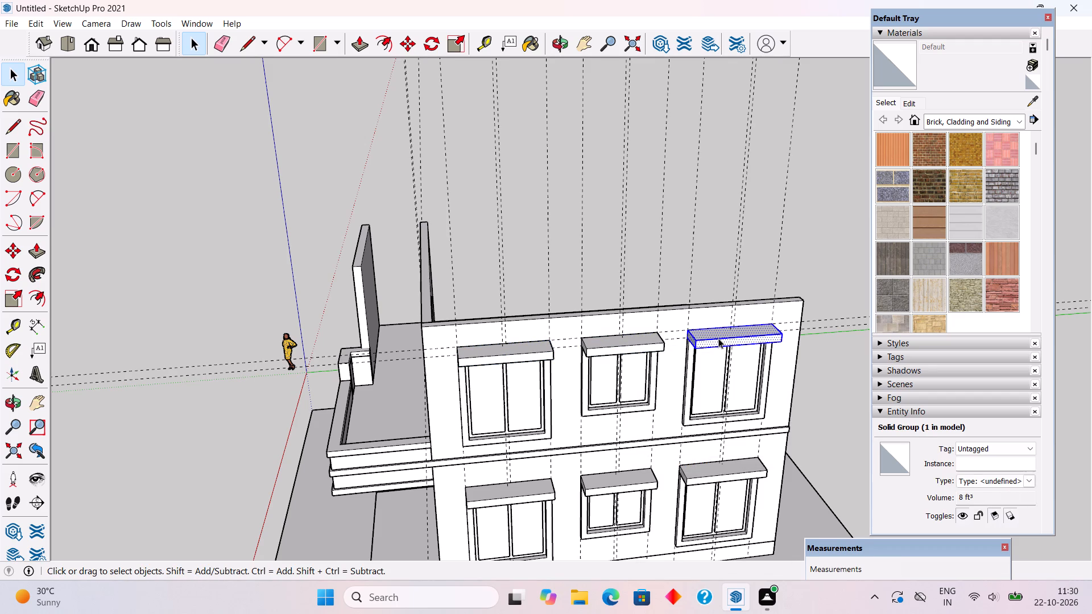
right_click(718, 338)
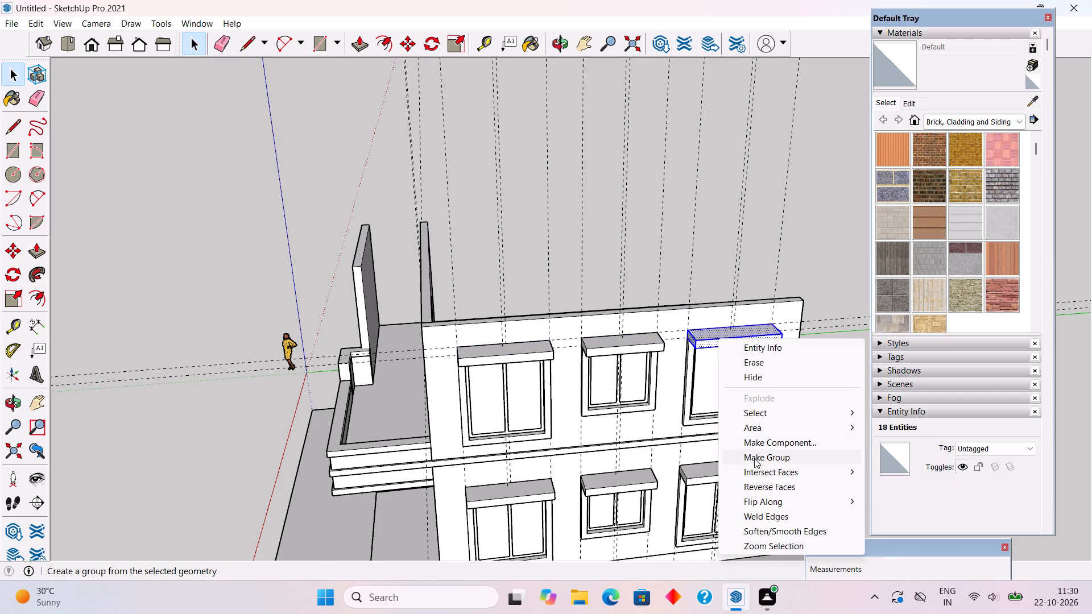
click(754, 458)
click(709, 250)
Move the balcony door panel back so its lower corner meets the front inner corner of the door frame.
scroll(714, 394, down, 1)
middle_drag(714, 395, 731, 289)
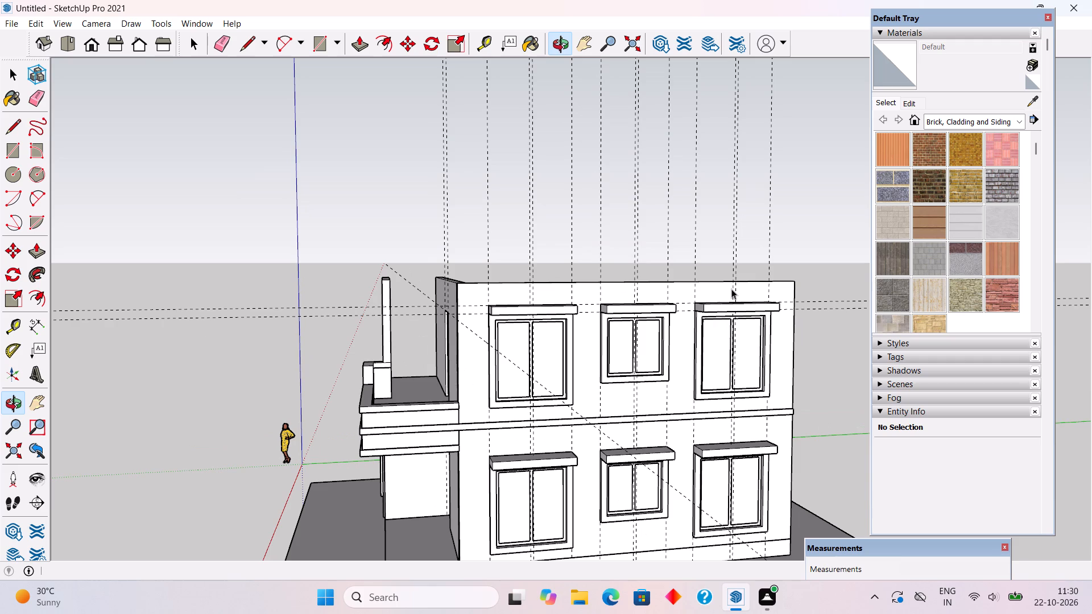
middle_drag(561, 349, 805, 276)
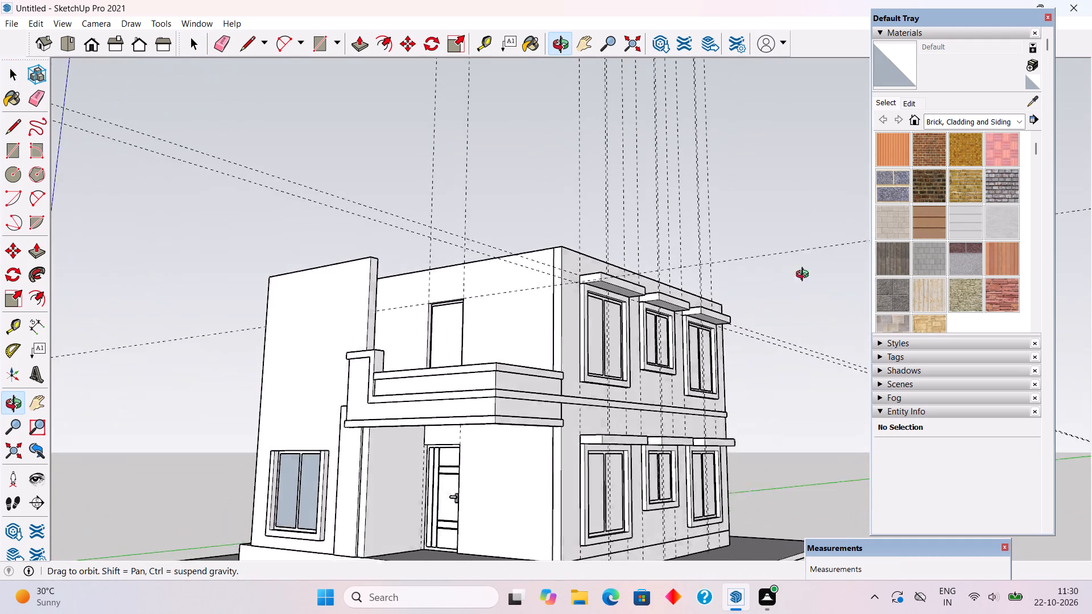
middle_drag(805, 276, 820, 284)
middle_drag(566, 302, 715, 284)
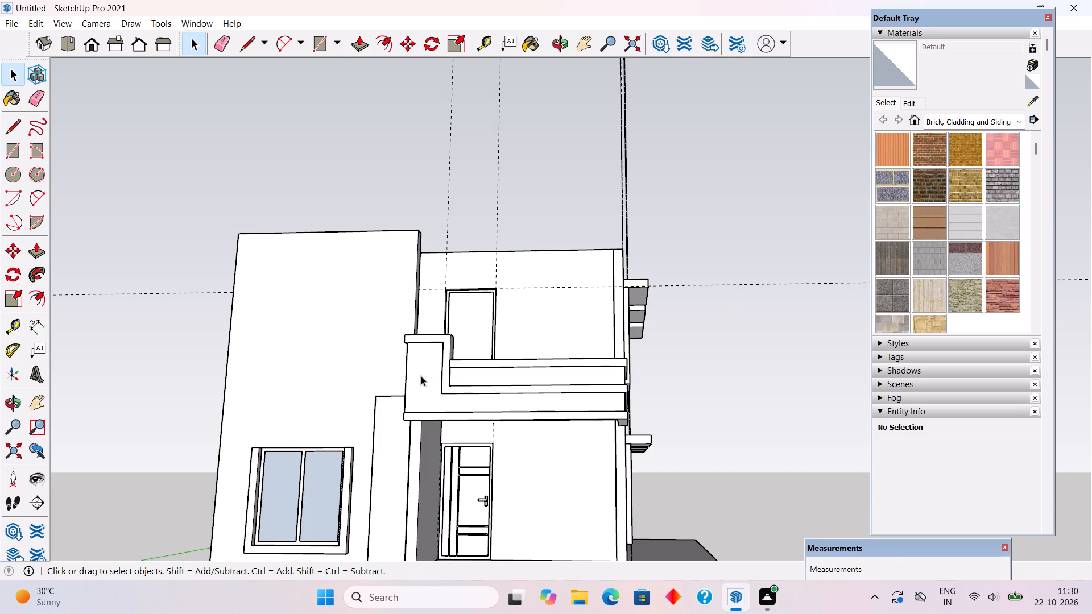
scroll(426, 343, up, 2)
middle_drag(432, 392, 457, 588)
scroll(481, 464, up, 5)
scroll(493, 411, up, 1)
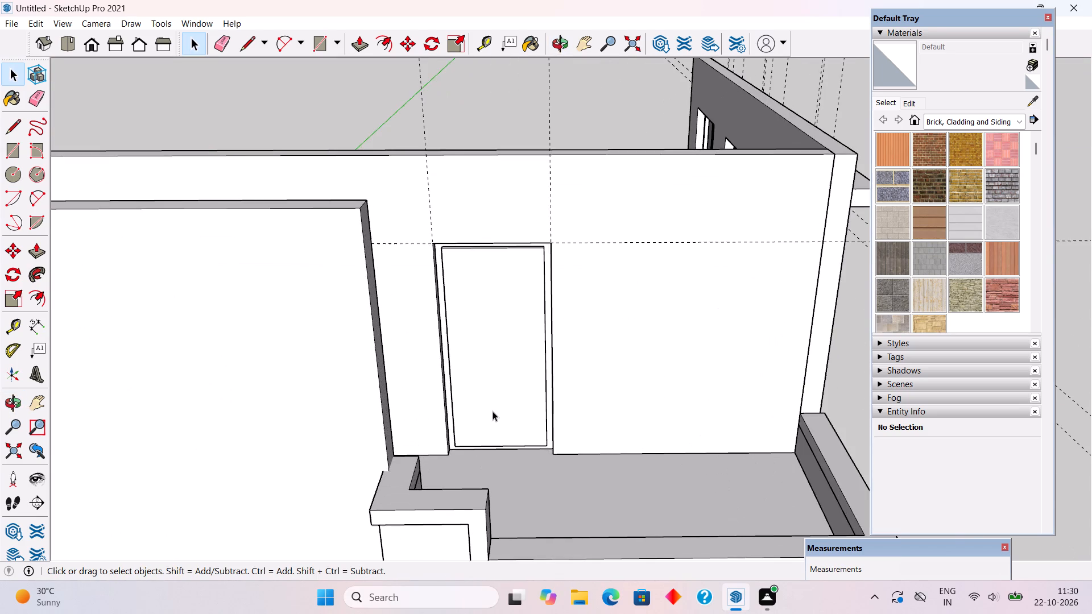
scroll(493, 411, up, 2)
click(493, 411)
scroll(433, 492, up, 9)
scroll(560, 441, up, 1)
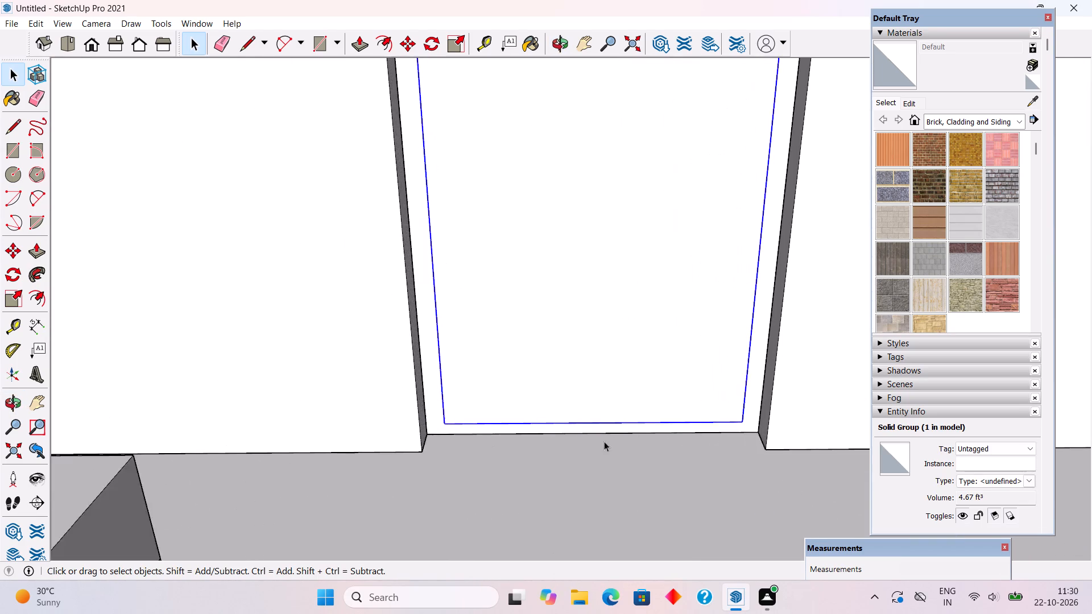
scroll(604, 441, up, 1)
middle_drag(759, 463, 826, 455)
scroll(779, 396, up, 4)
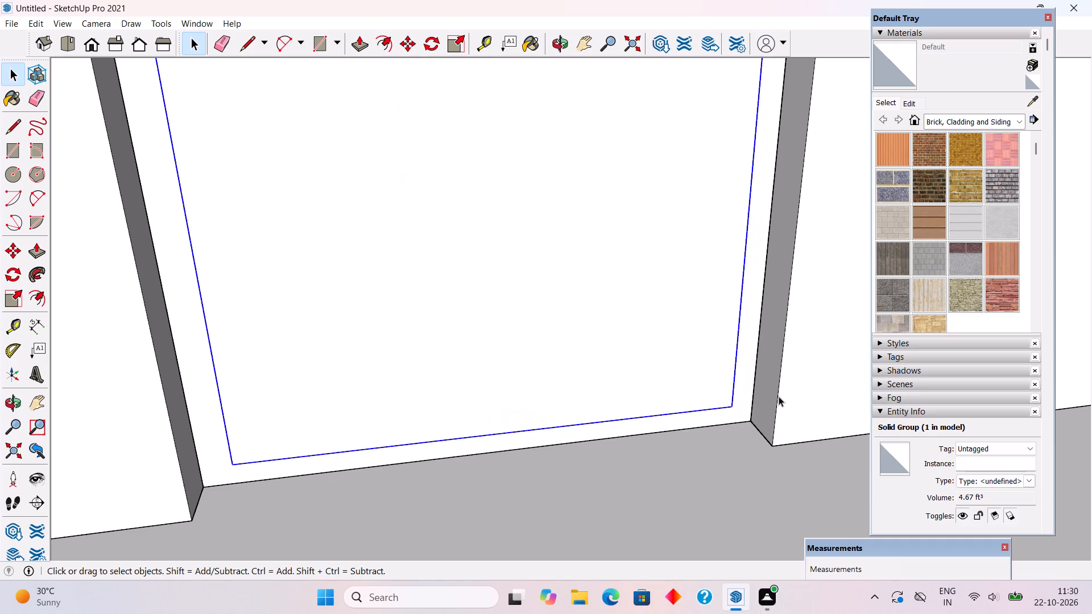
key(m)
click(731, 406)
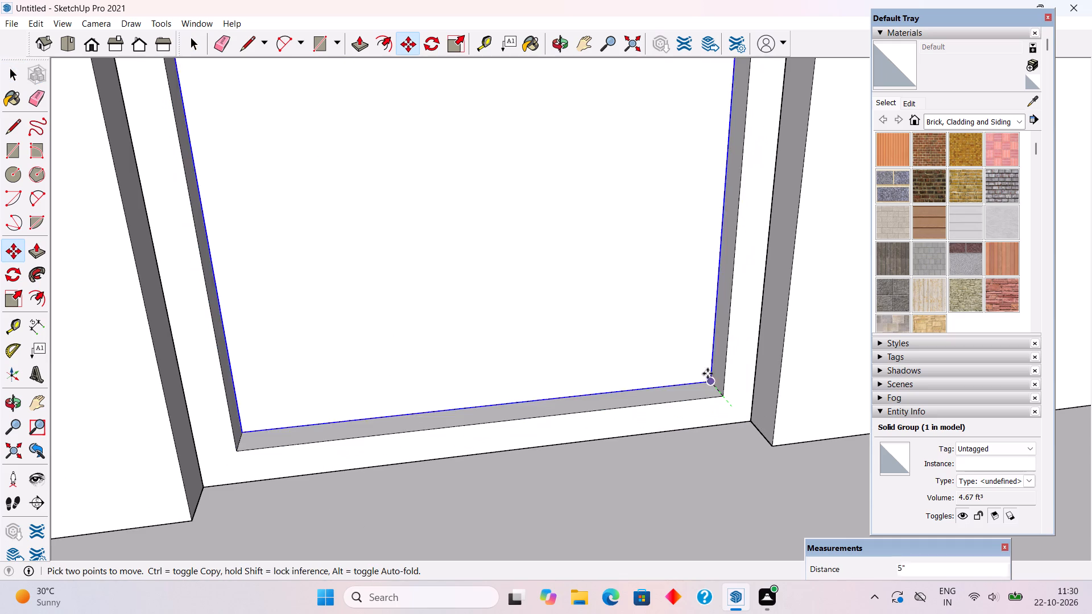
click(722, 395)
key(space)
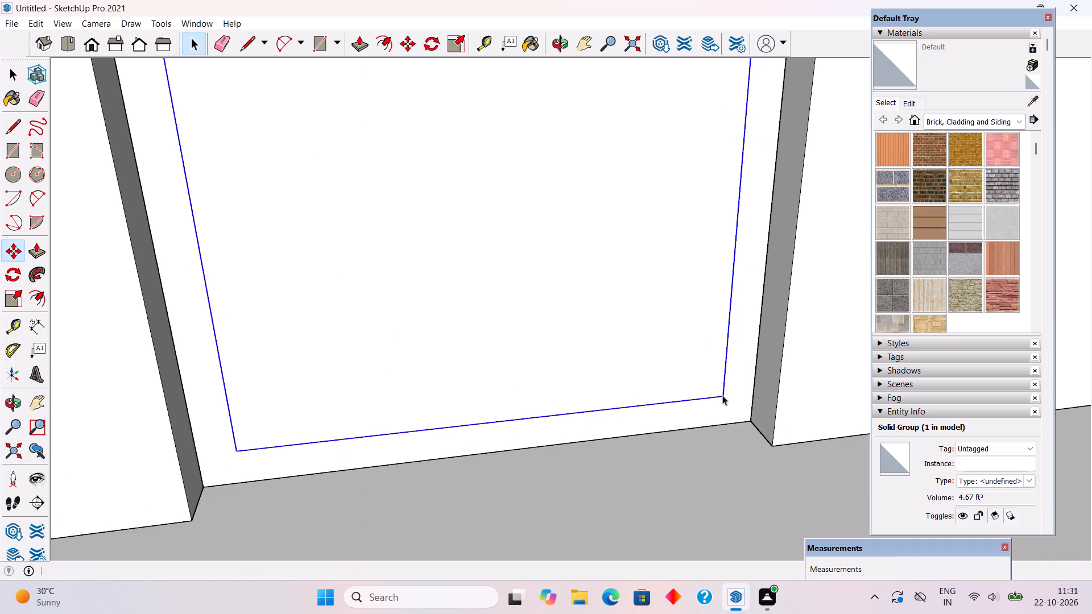
scroll(722, 395, down, 17)
scroll(688, 384, down, 4)
middle_drag(648, 356, 588, 325)
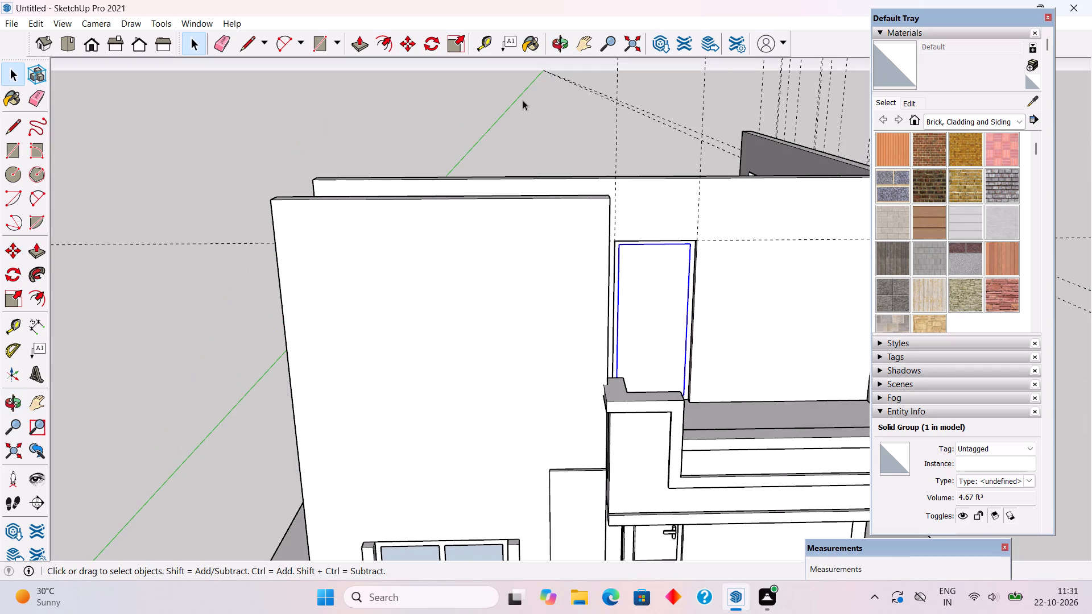
click(523, 100)
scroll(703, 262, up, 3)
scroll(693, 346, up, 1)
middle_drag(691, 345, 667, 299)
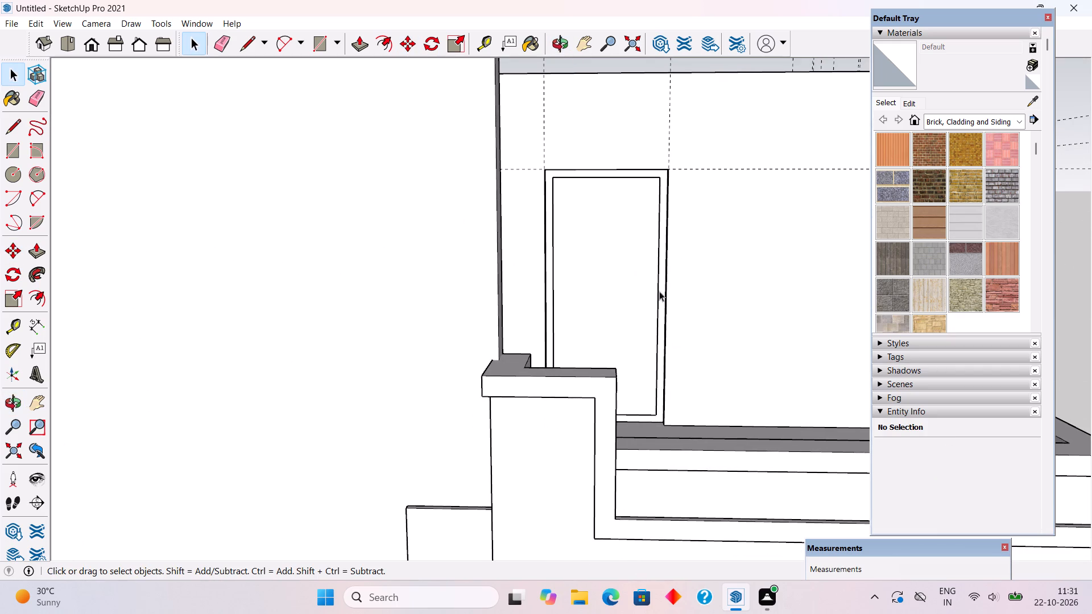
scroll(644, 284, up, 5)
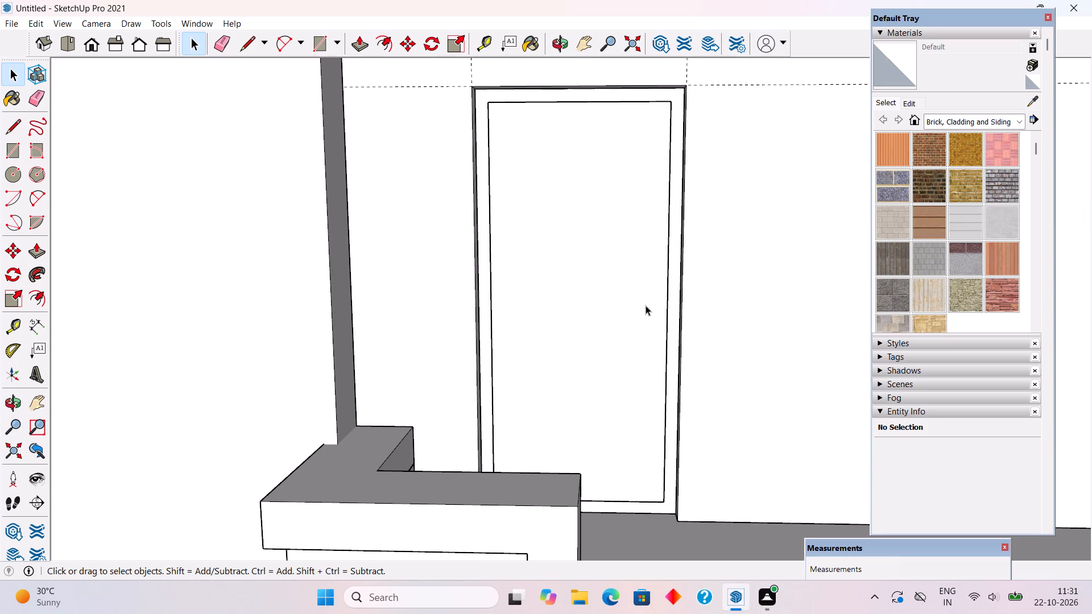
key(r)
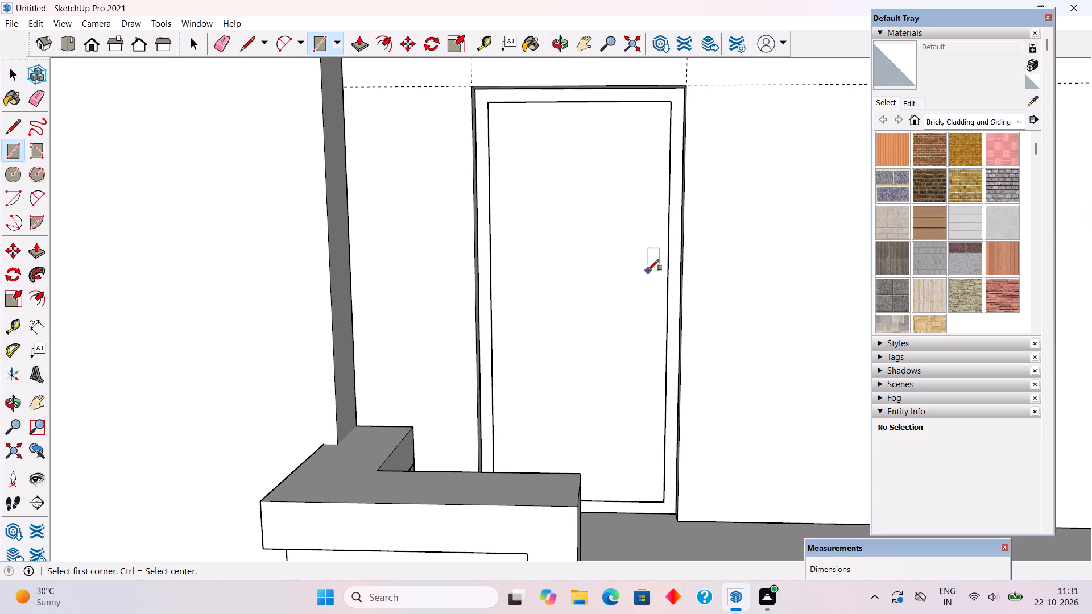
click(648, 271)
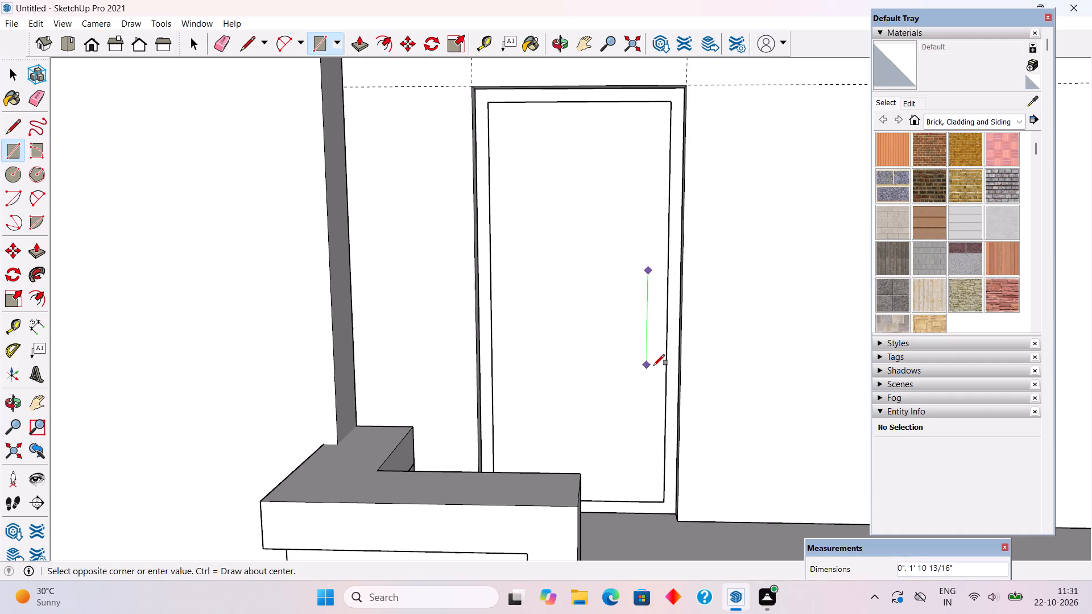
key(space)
Draw a vertical handle rectangle about 3" by 2' 5" near the balcony door panel's side edge and extrude it 1".
text(r)
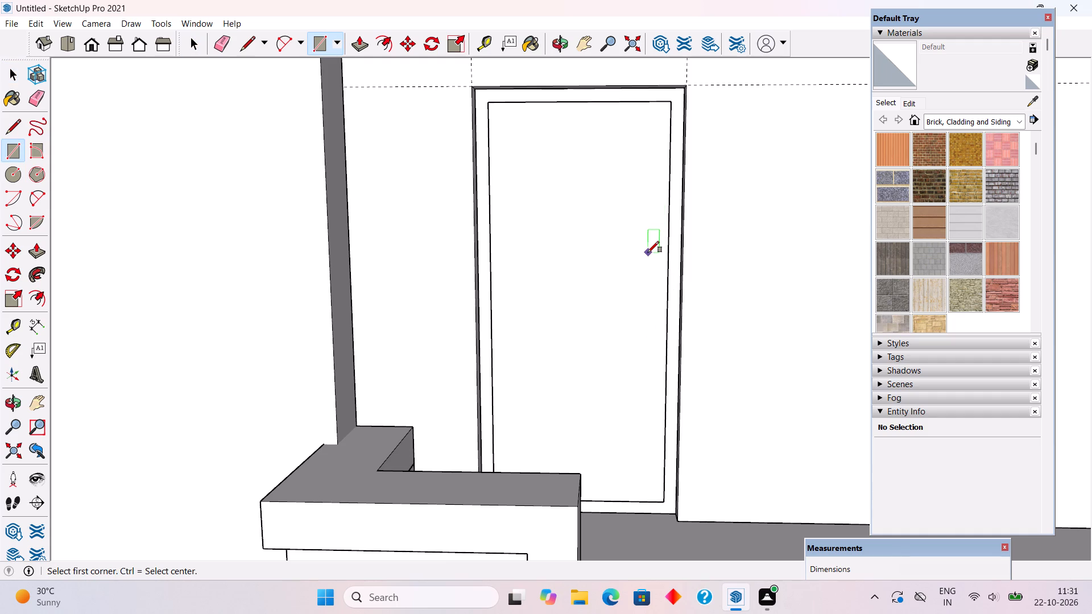
click(648, 252)
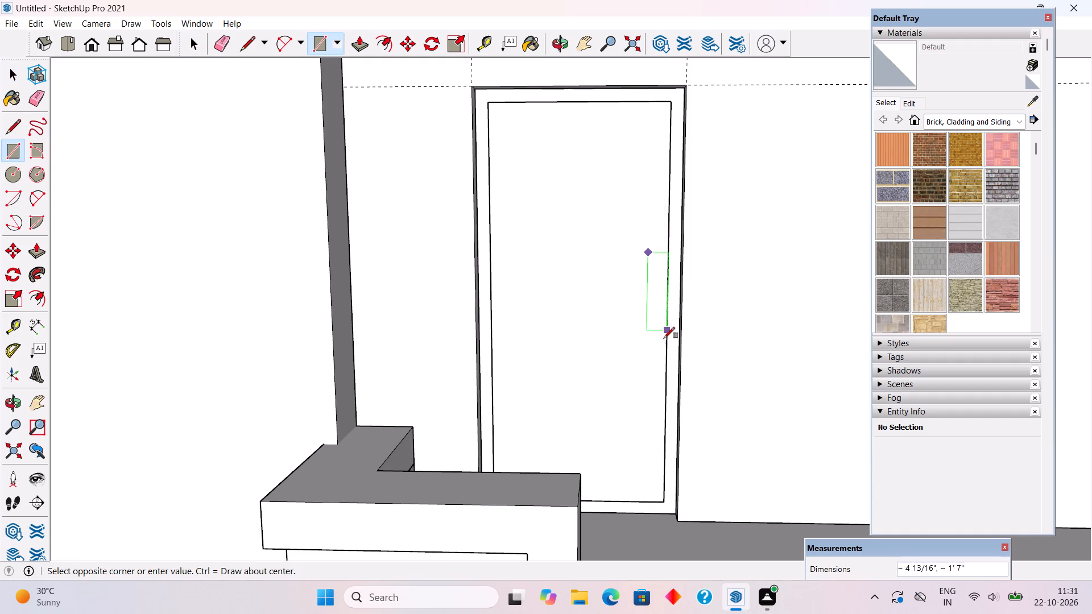
scroll(658, 351, up, 4)
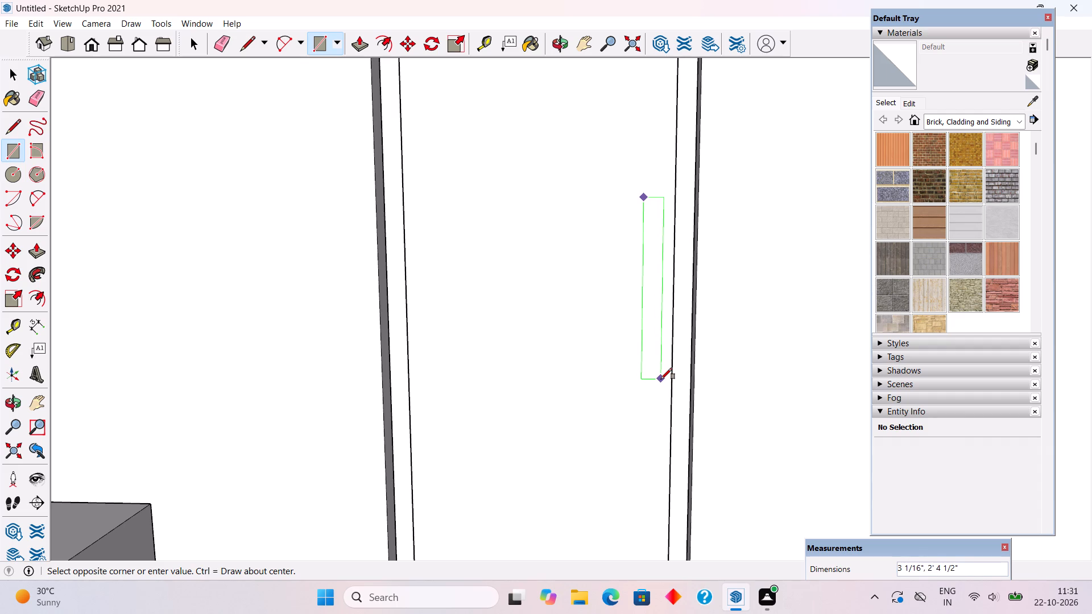
click(659, 384)
key(p)
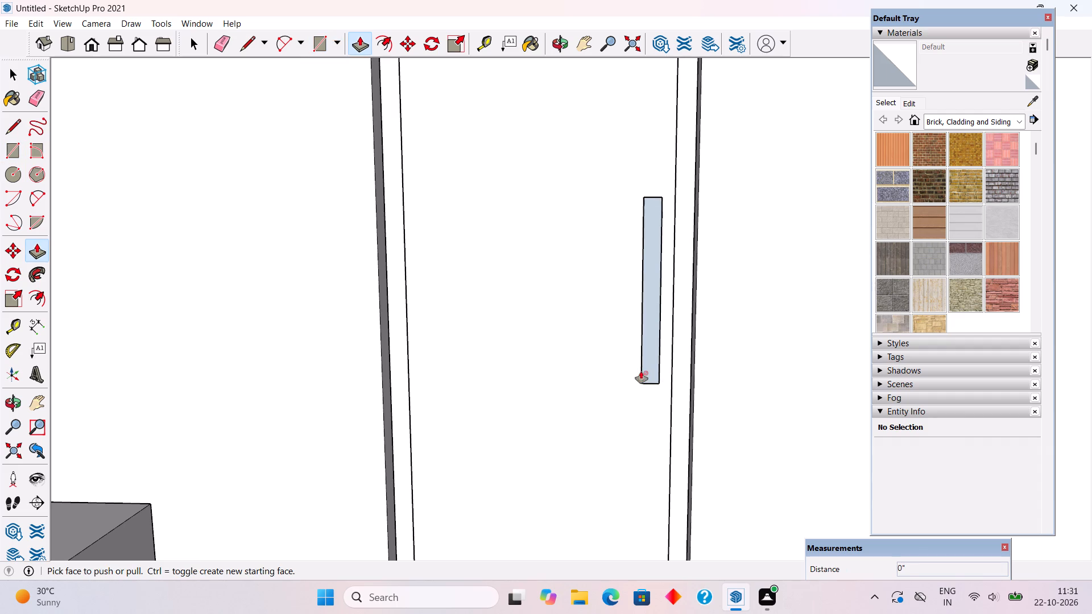
click(650, 368)
text(1")
key(Return)
key(space)
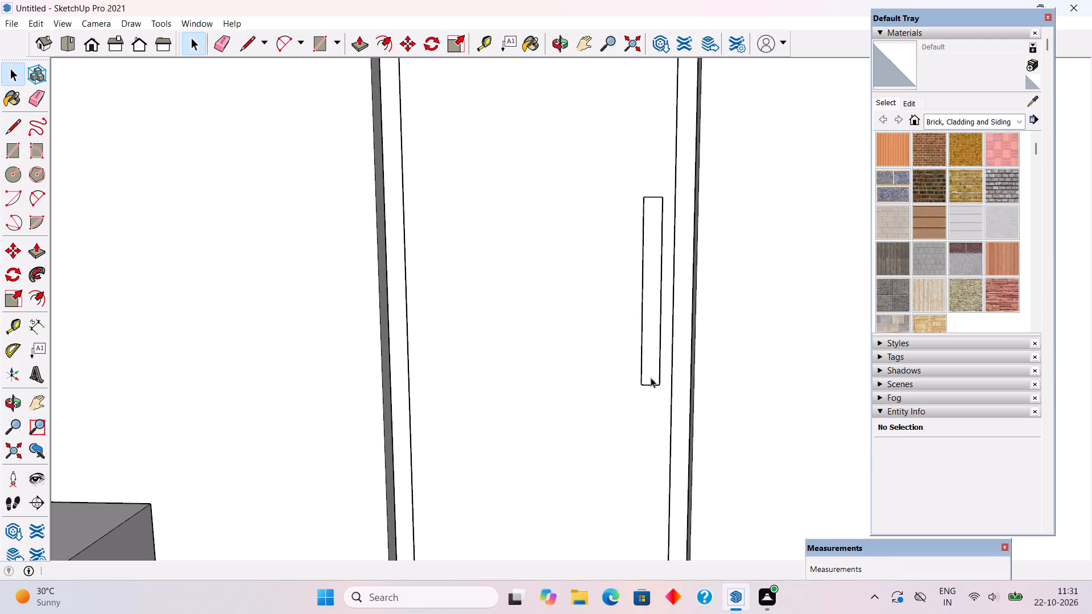
Group the balcony door handle geometry.
triple_click(651, 377)
right_click(651, 377)
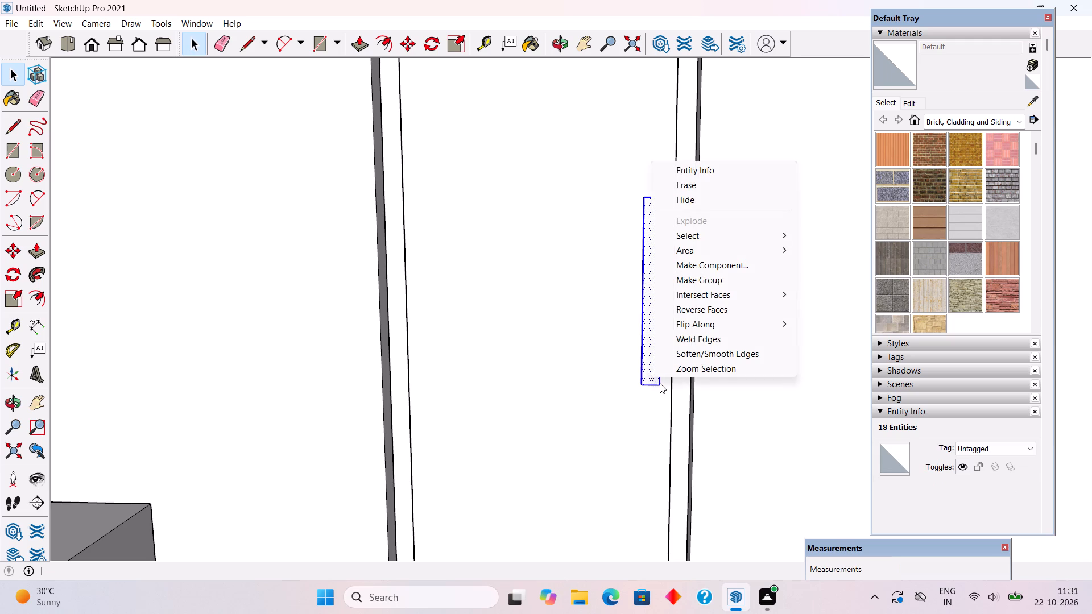
click(712, 282)
scroll(712, 282, down, 7)
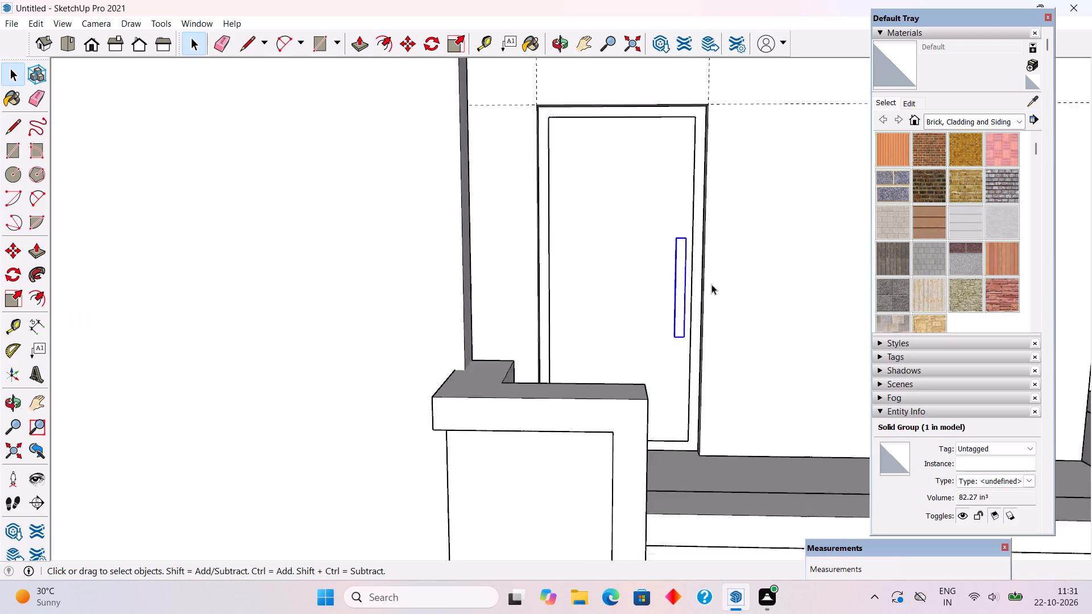
scroll(712, 284, down, 16)
click(814, 295)
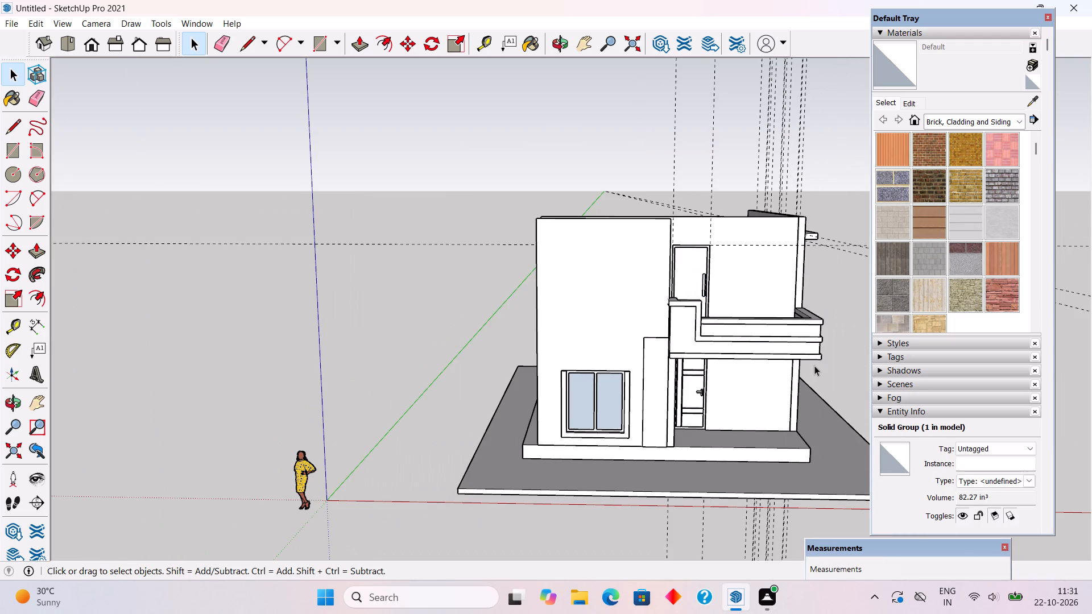
Move the balcony door handle group 1" sideways, away from the door panel's nearest side edge.
middle_drag(809, 349, 797, 266)
scroll(665, 244, up, 6)
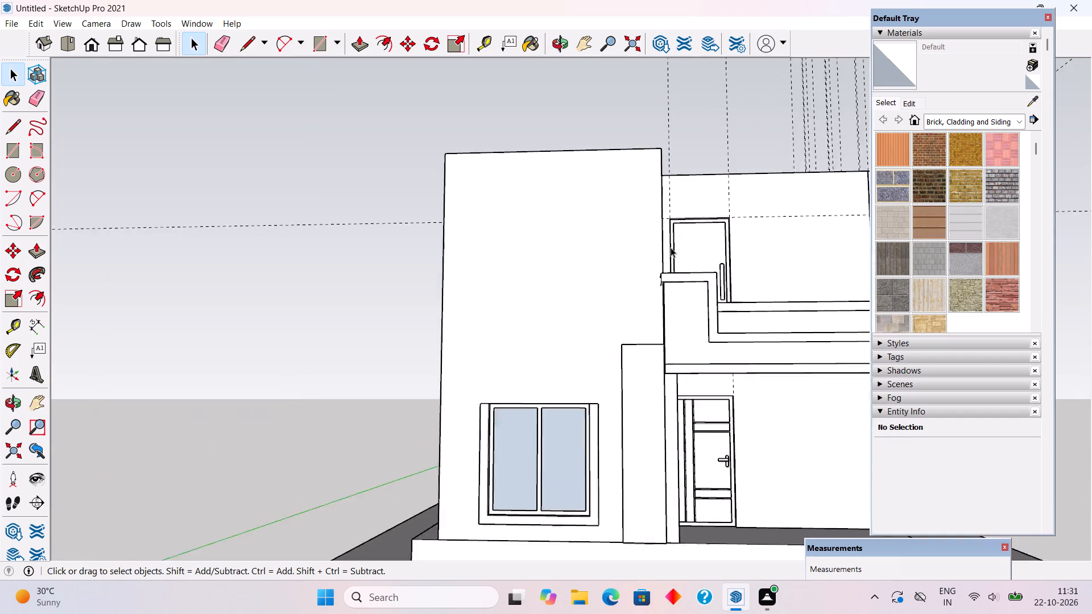
scroll(671, 247, up, 2)
middle_drag(673, 248, 645, 327)
scroll(701, 325, up, 9)
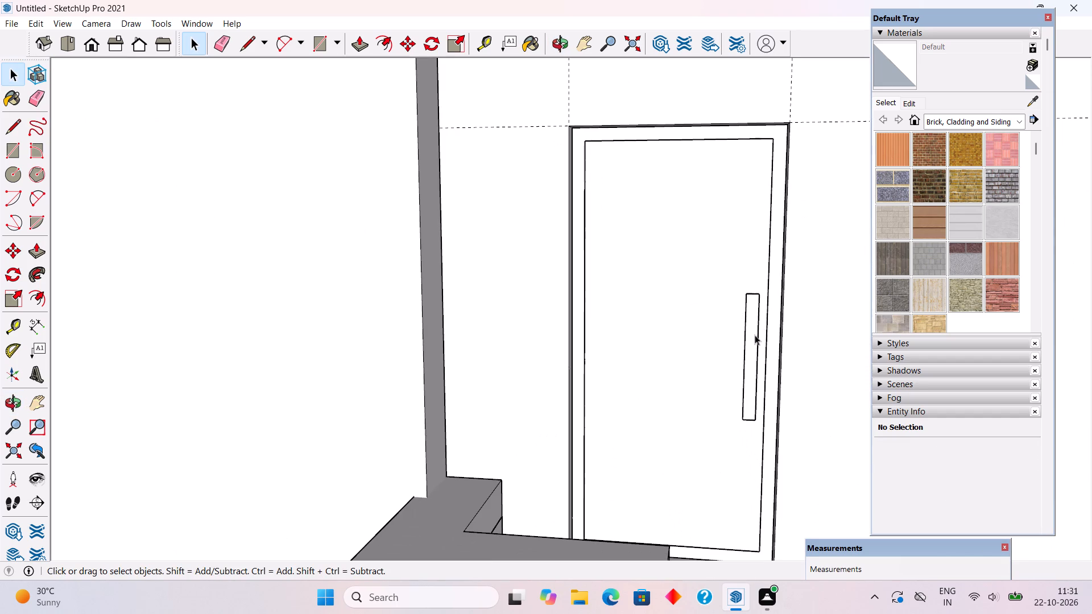
click(755, 335)
key(m)
click(751, 337)
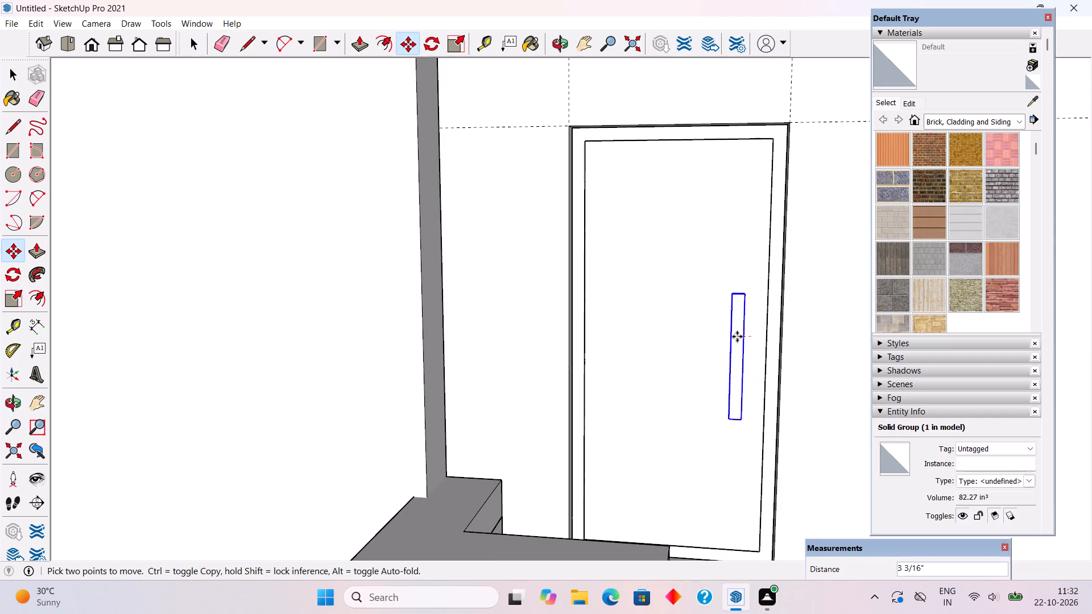
text(1")
key(Return)
key(space)
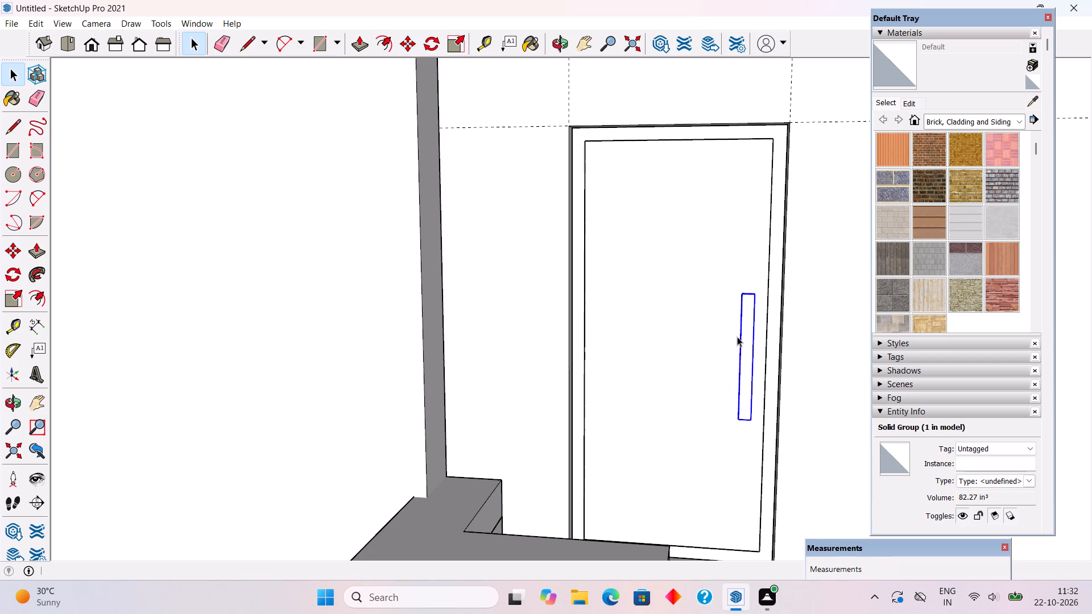
Examine the house's front facade, balcony and shaded side wall from several angles.
scroll(737, 337, down, 15)
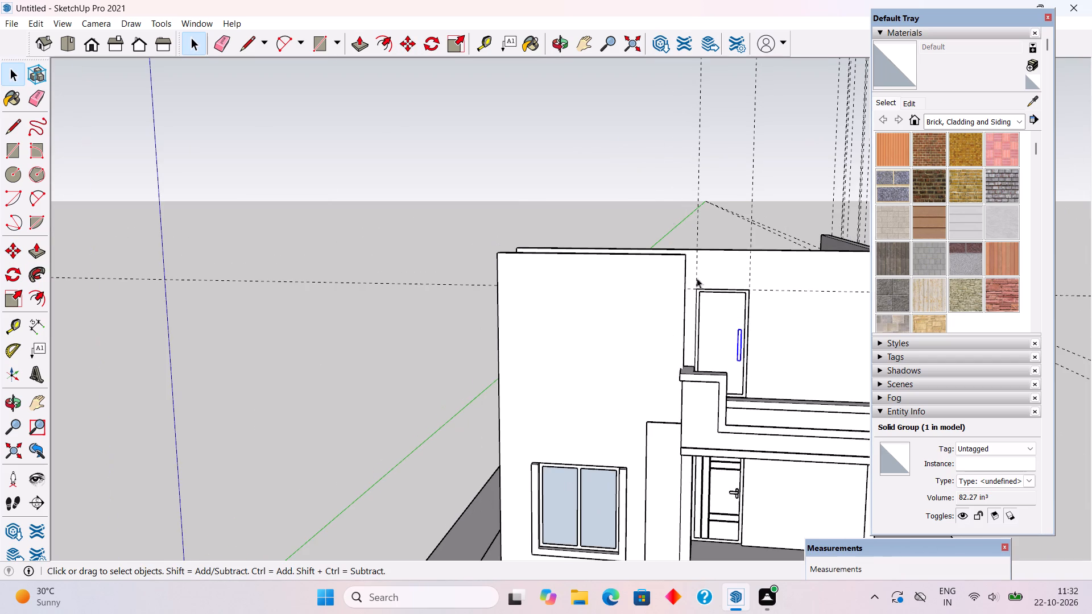
click(637, 160)
middle_drag(607, 344, 659, 251)
scroll(657, 246, down, 2)
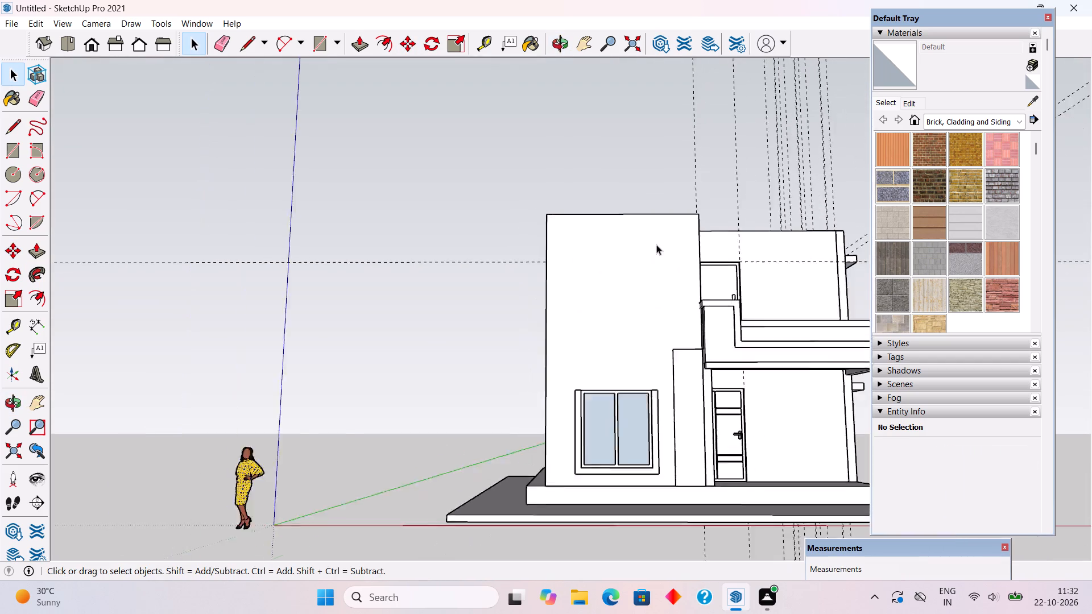
scroll(656, 244, down, 2)
middle_drag(615, 258, 595, 326)
scroll(595, 326, down, 1)
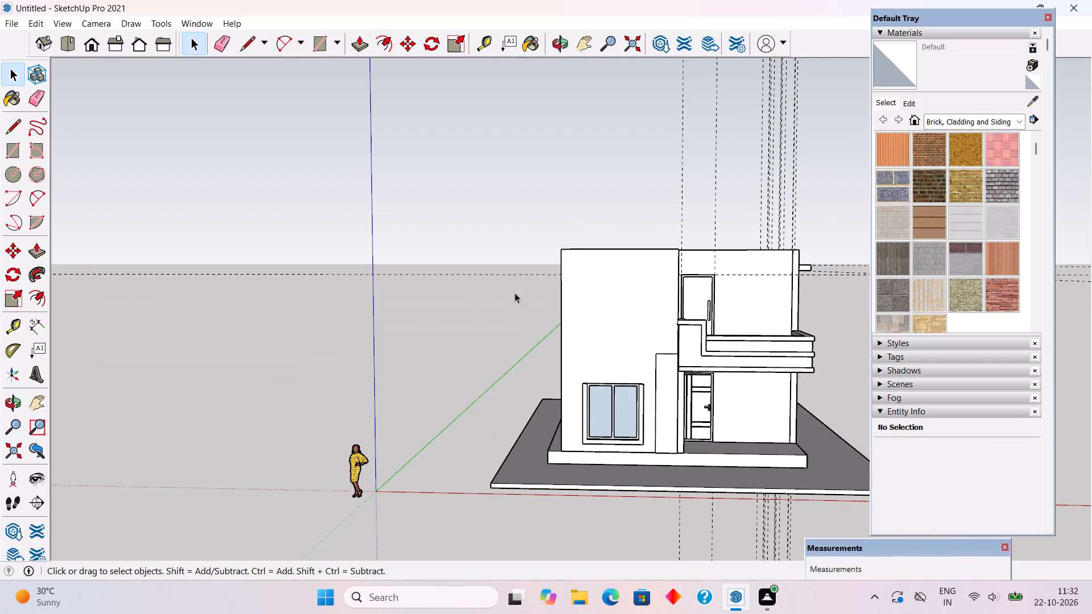
scroll(514, 293, down, 1)
middle_drag(509, 325, 518, 257)
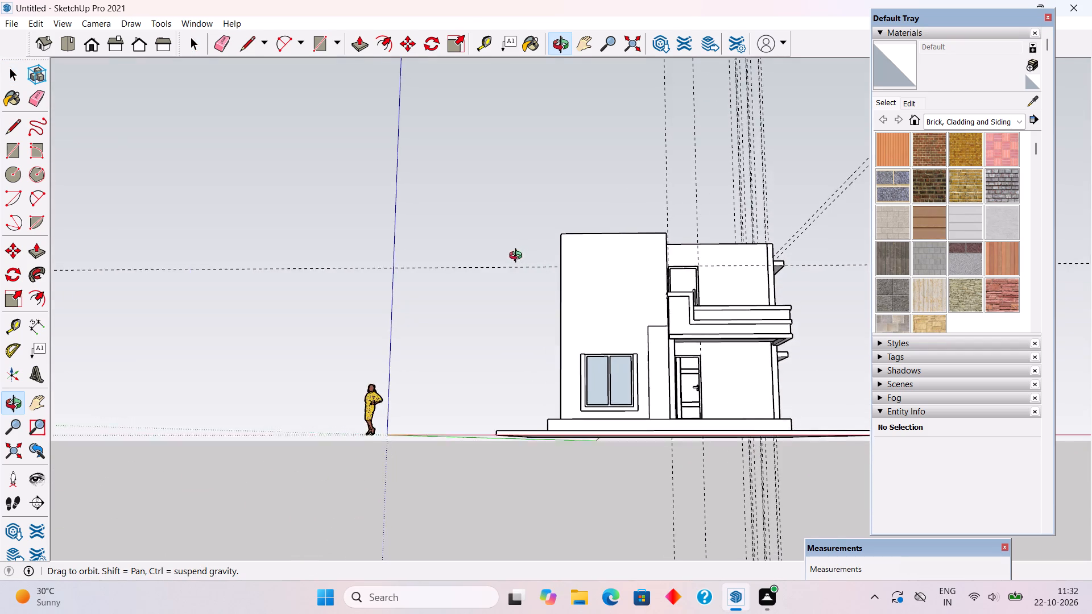
middle_drag(518, 257, 515, 259)
scroll(506, 267, down, 1)
scroll(795, 330, up, 9)
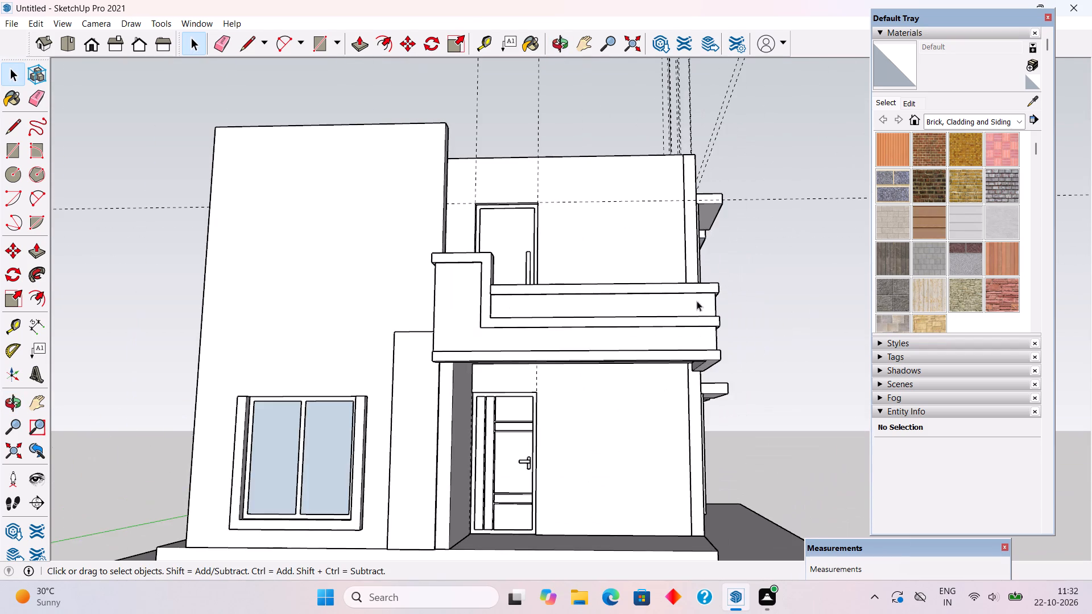
middle_drag(694, 300, 587, 428)
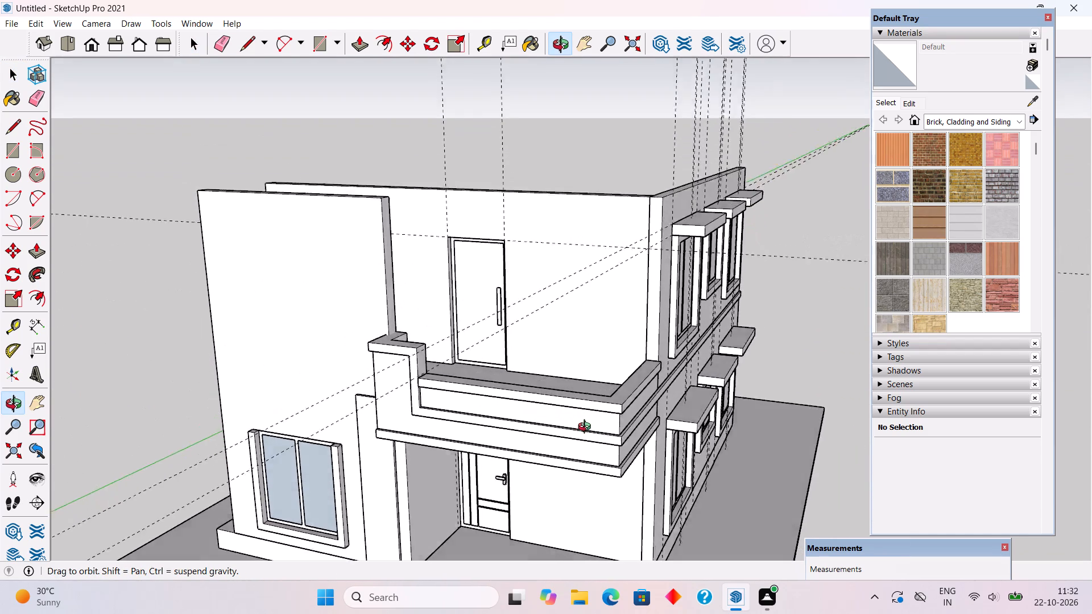
middle_drag(587, 428, 526, 413)
scroll(496, 356, down, 3)
middle_drag(490, 404, 679, 340)
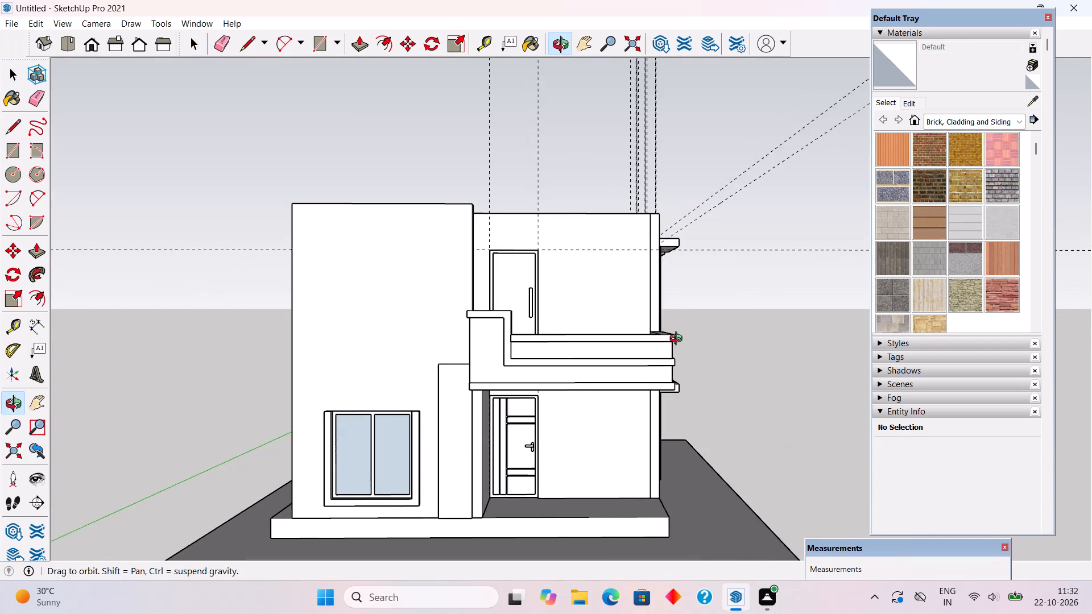
middle_drag(679, 340, 681, 341)
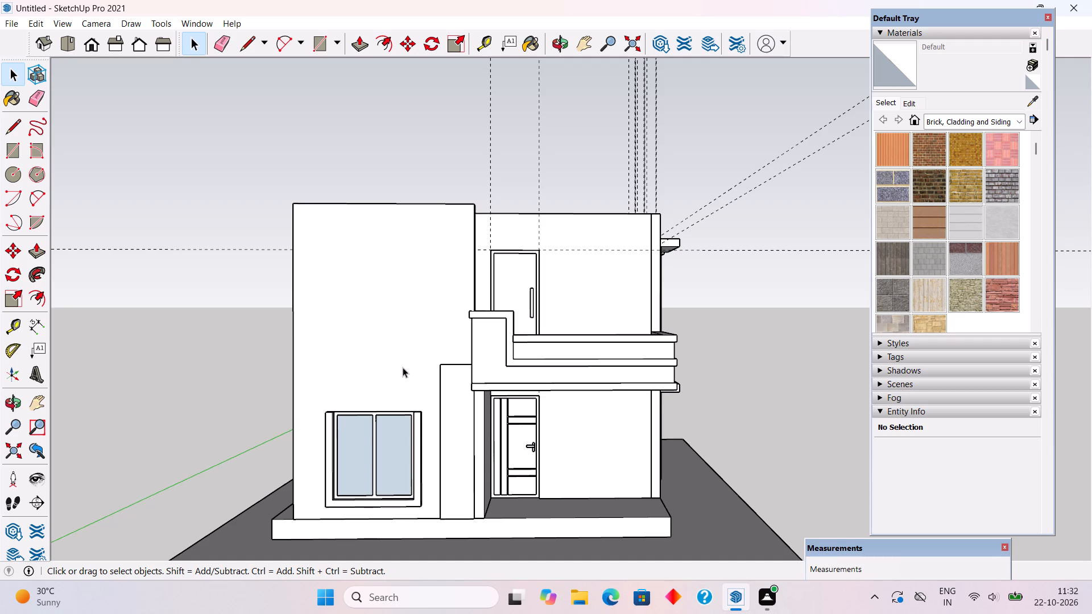
scroll(403, 367, up, 4)
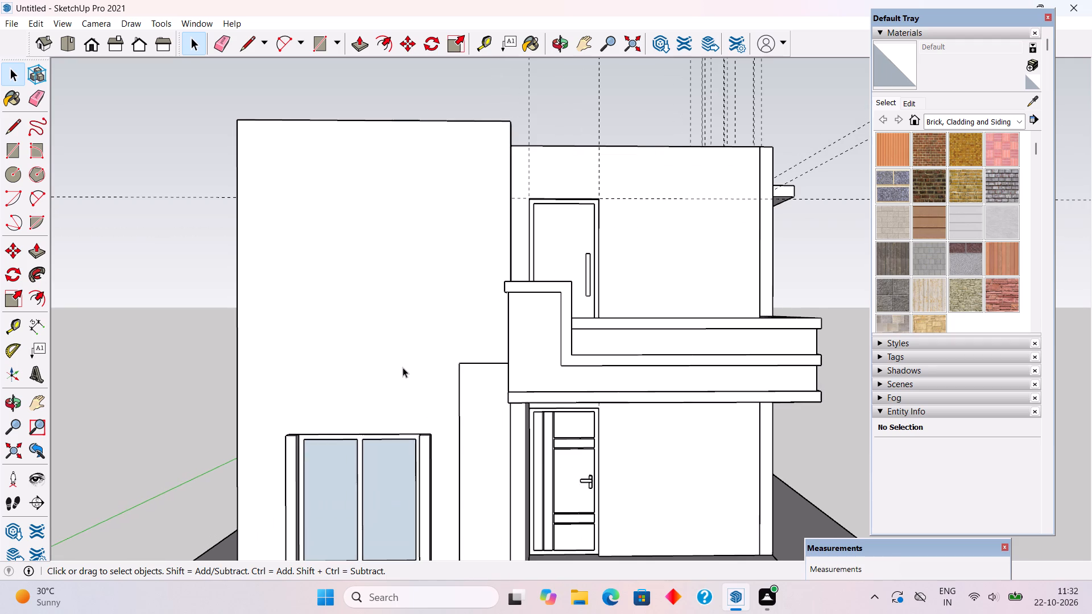
scroll(400, 367, down, 6)
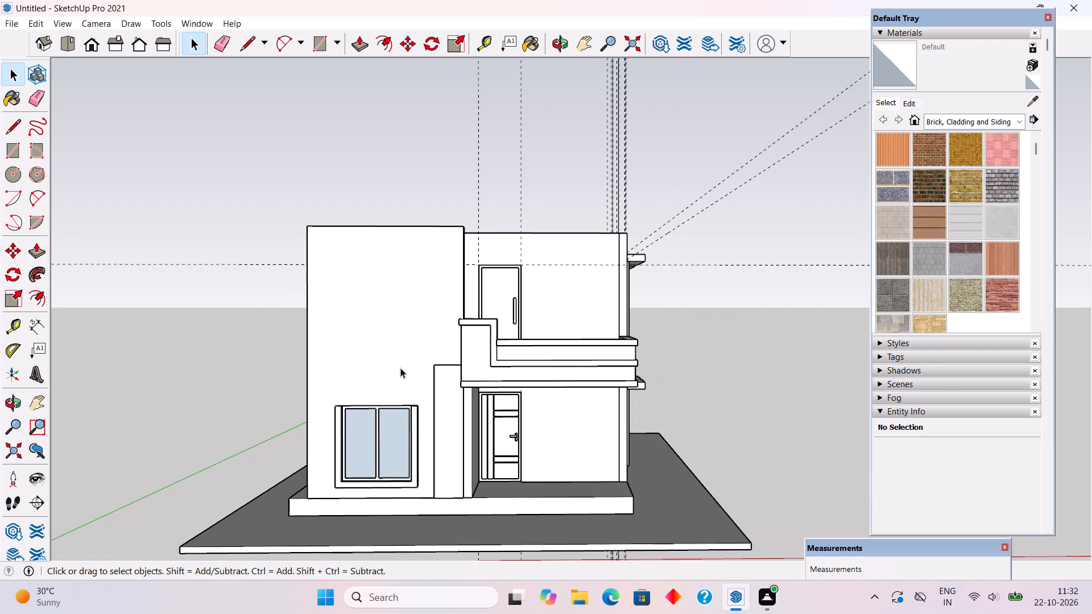
scroll(400, 368, down, 1)
middle_drag(397, 372, 403, 447)
scroll(403, 447, down, 3)
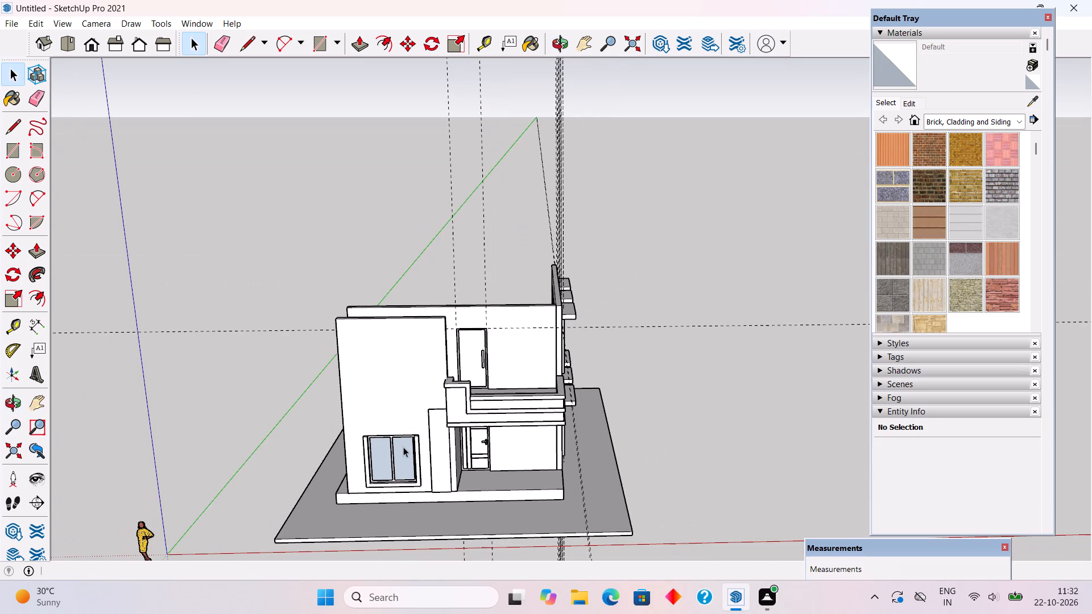
middle_drag(427, 360, 424, 404)
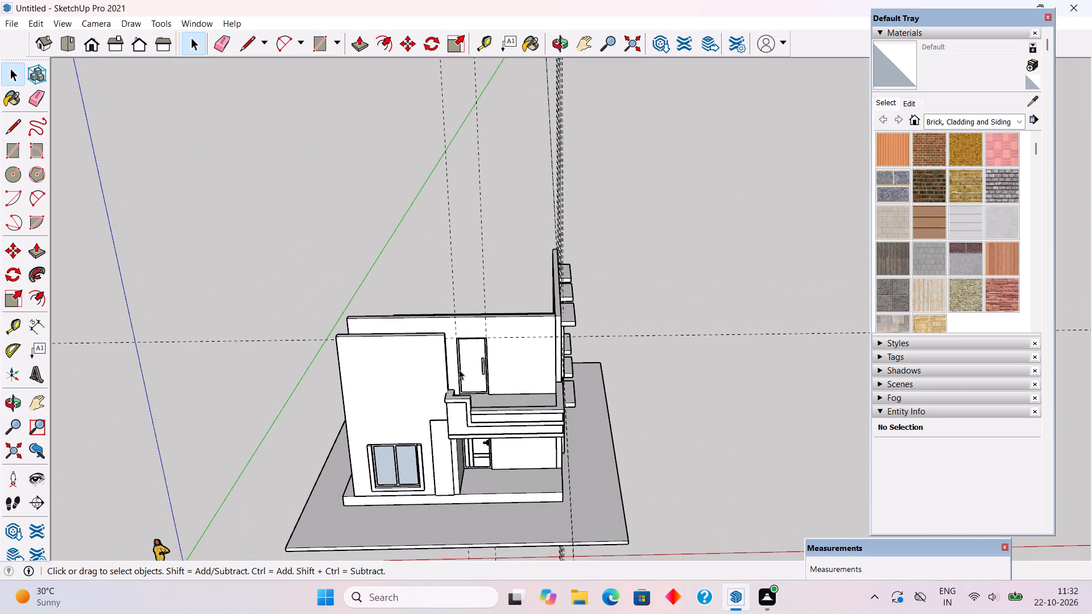
middle_drag(462, 370, 439, 383)
scroll(439, 382, up, 4)
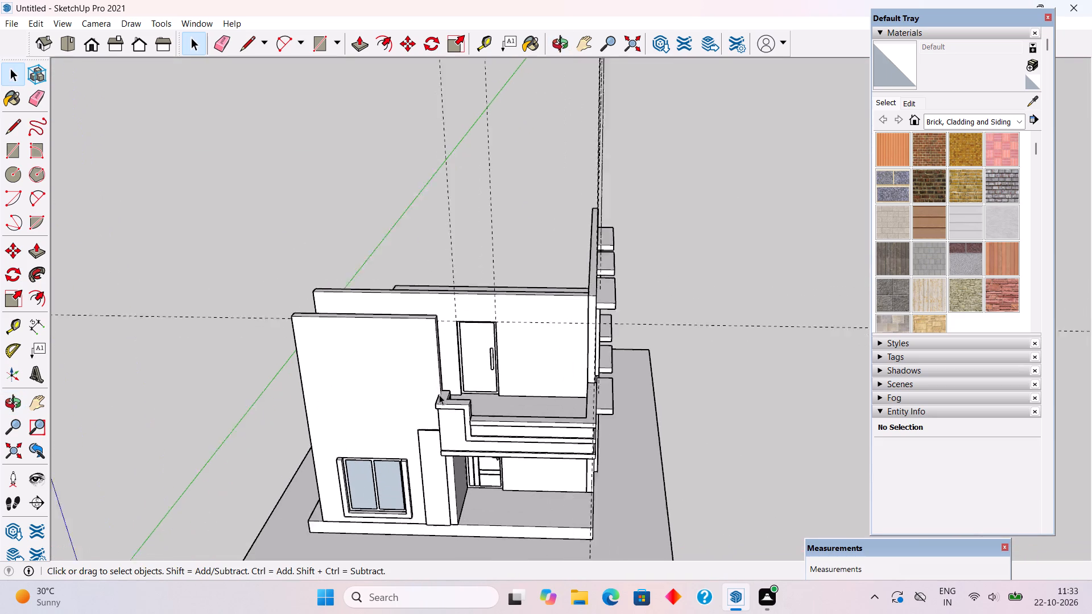
scroll(439, 395, up, 1)
middle_drag(440, 422, 340, 260)
scroll(591, 376, up, 2)
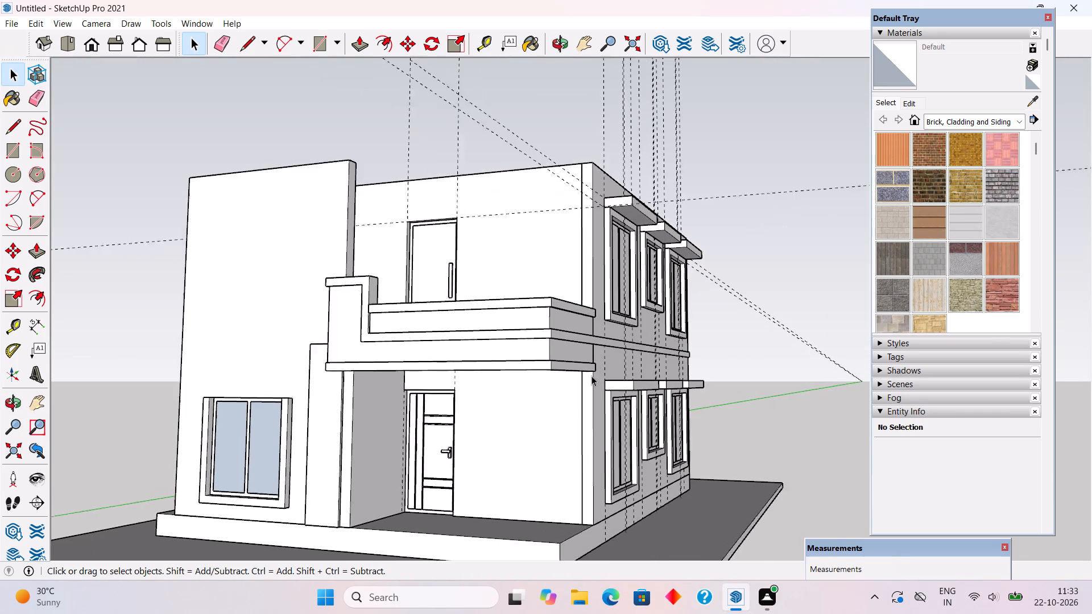
scroll(591, 376, up, 1)
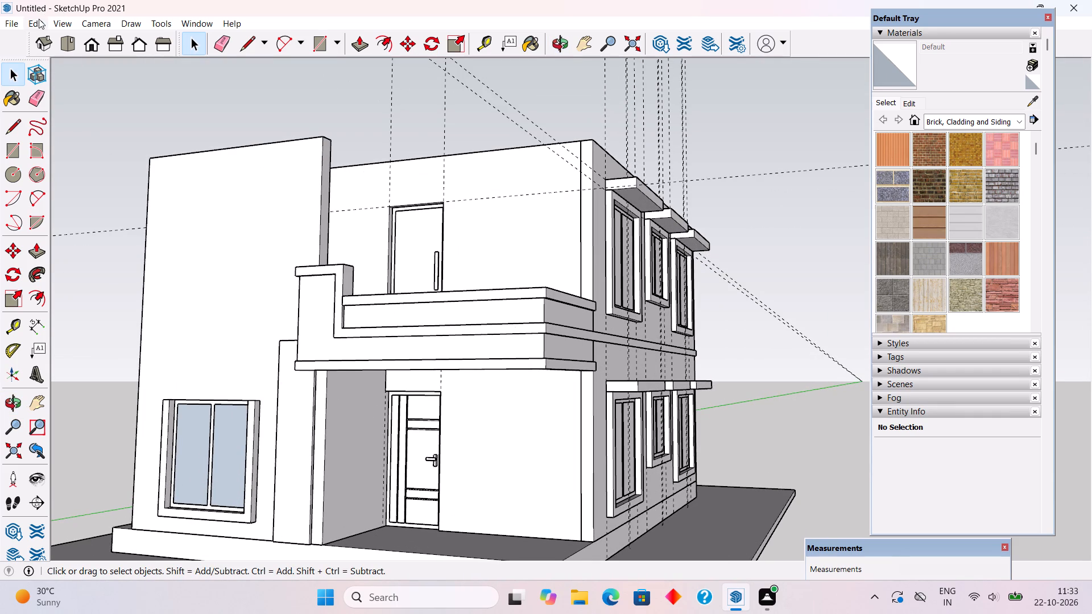
Delete all construction guides from the model.
click(39, 19)
click(97, 152)
Place a horizontal guide on the tall front wall, 3' below its top edge.
middle_drag(156, 200, 195, 222)
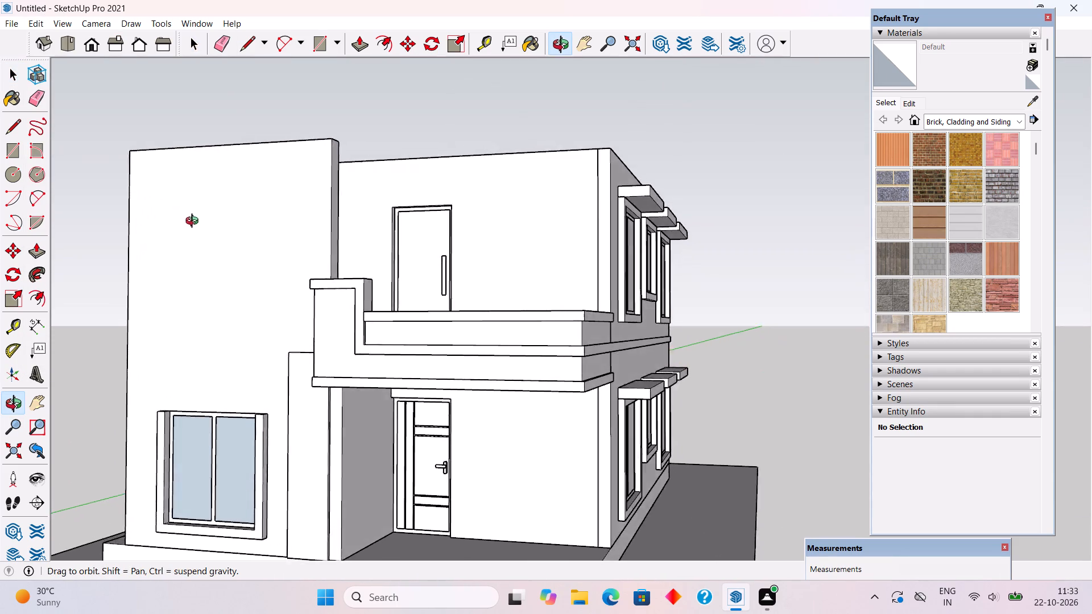
middle_drag(195, 222, 228, 227)
scroll(245, 221, down, 7)
middle_drag(350, 297, 585, 364)
scroll(586, 363, down, 2)
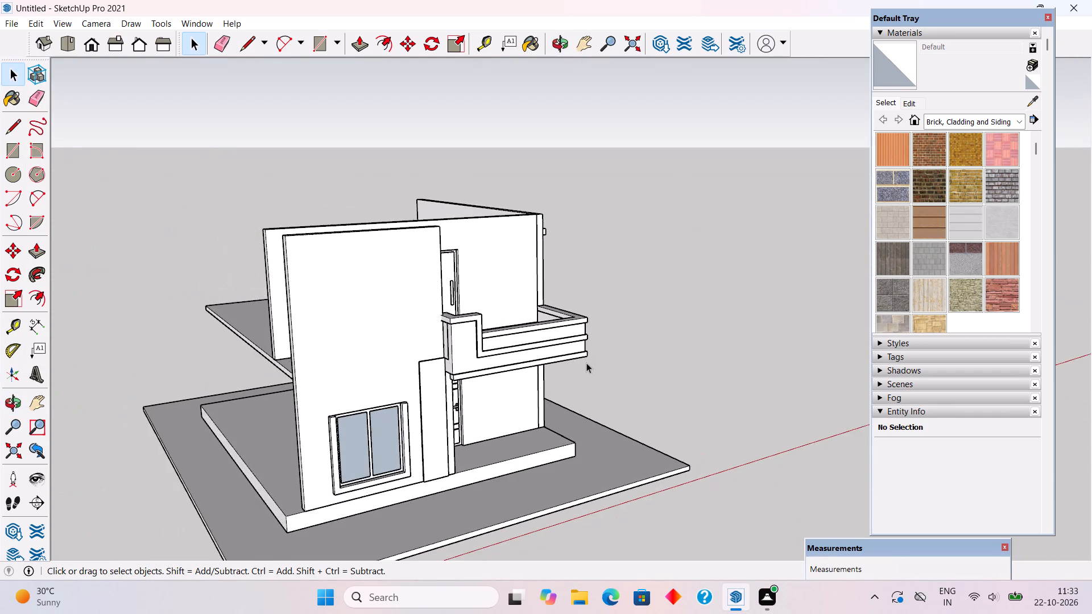
scroll(375, 432, up, 2)
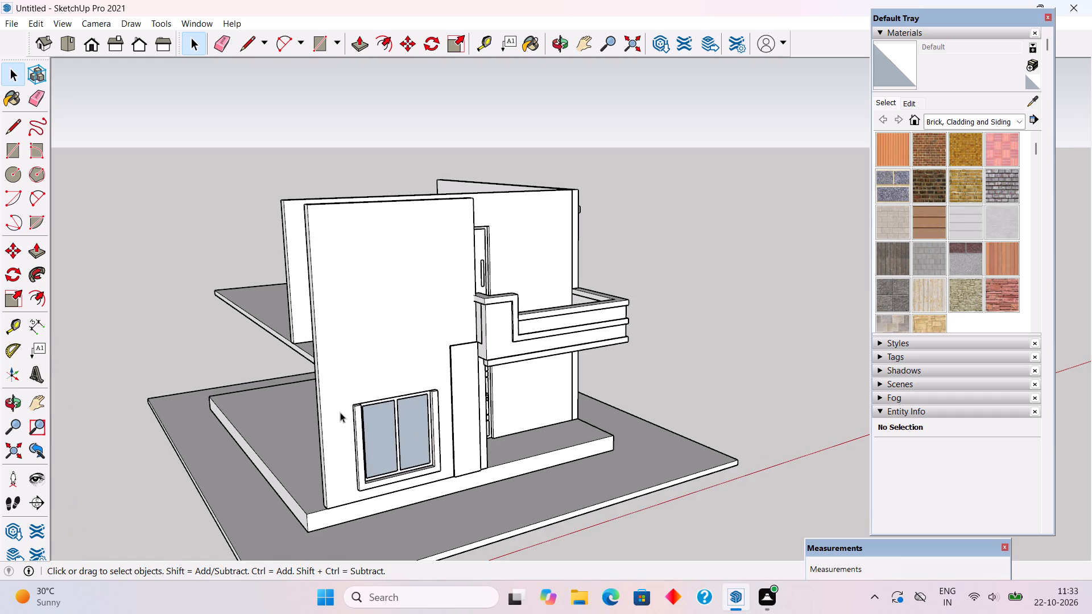
middle_drag(324, 413, 307, 413)
scroll(307, 413, up, 1)
scroll(442, 310, up, 3)
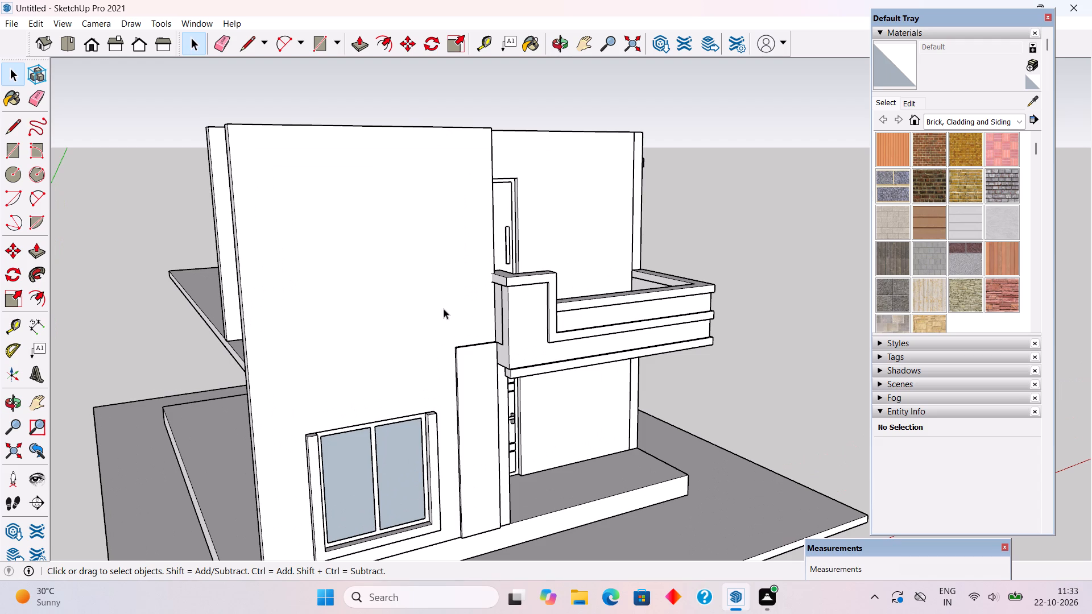
middle_drag(462, 241, 476, 313)
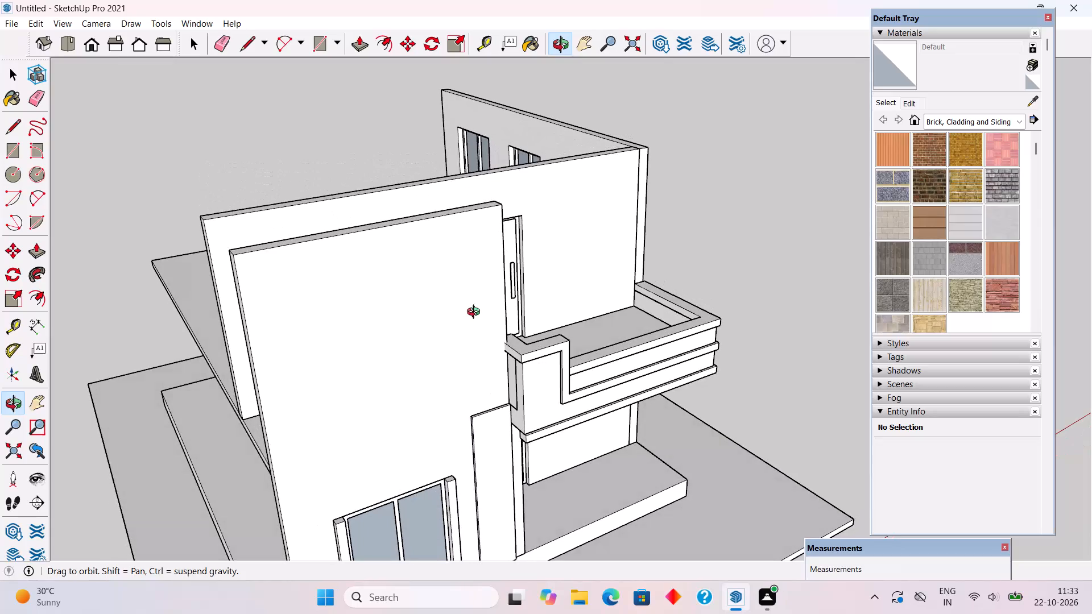
middle_drag(476, 313, 475, 304)
key(t)
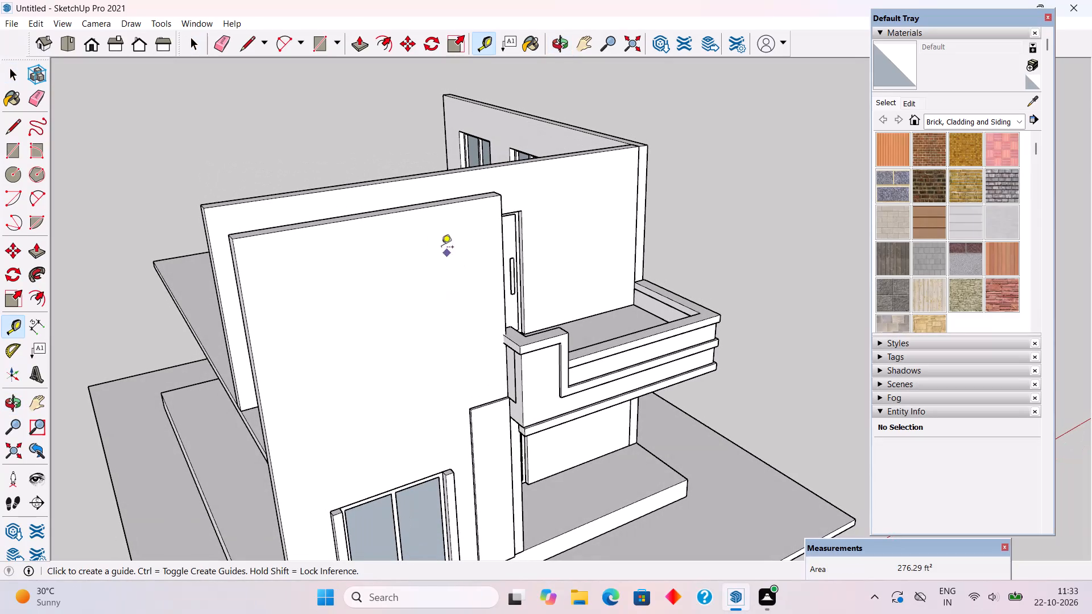
click(401, 214)
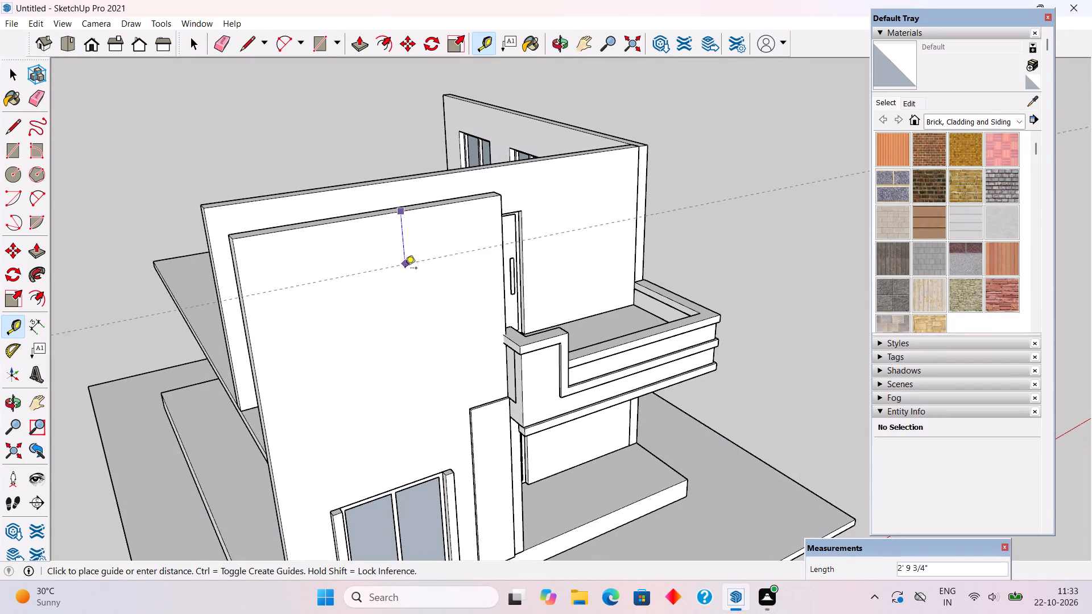
text(3')
key(Return)
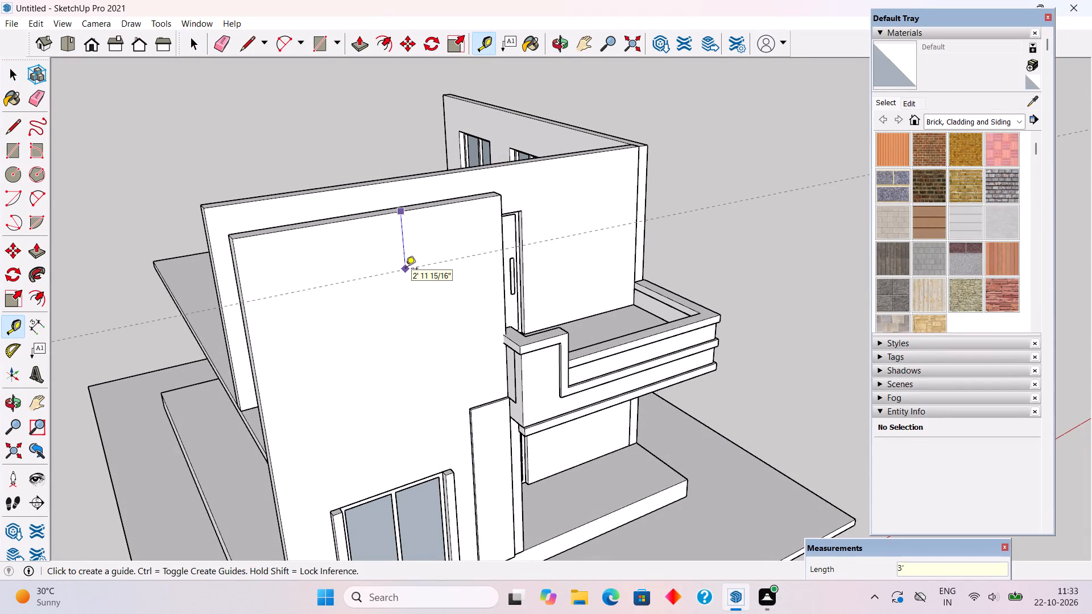
Measure the height of the ground-floor front window from the frame's bottom edge to its top.
scroll(433, 300, down, 4)
middle_drag(379, 344, 308, 271)
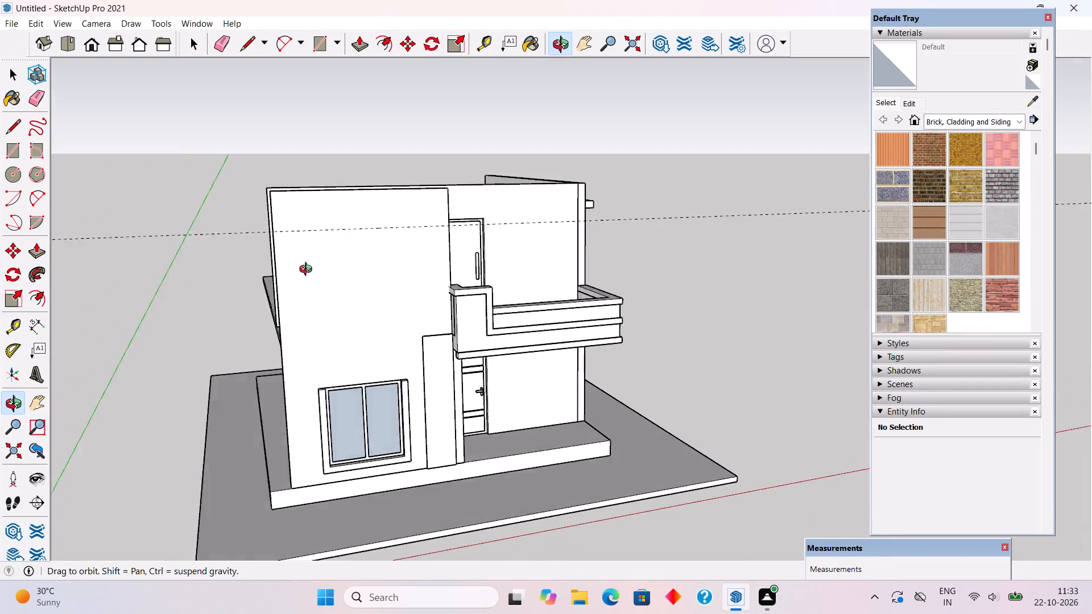
middle_drag(308, 271, 294, 258)
scroll(349, 426, up, 15)
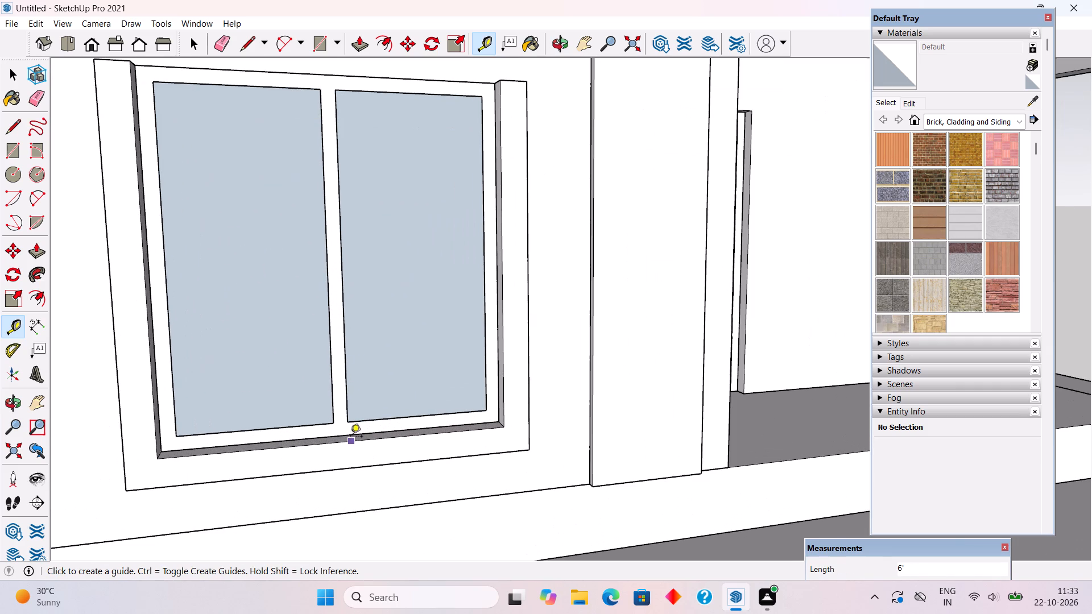
click(350, 431)
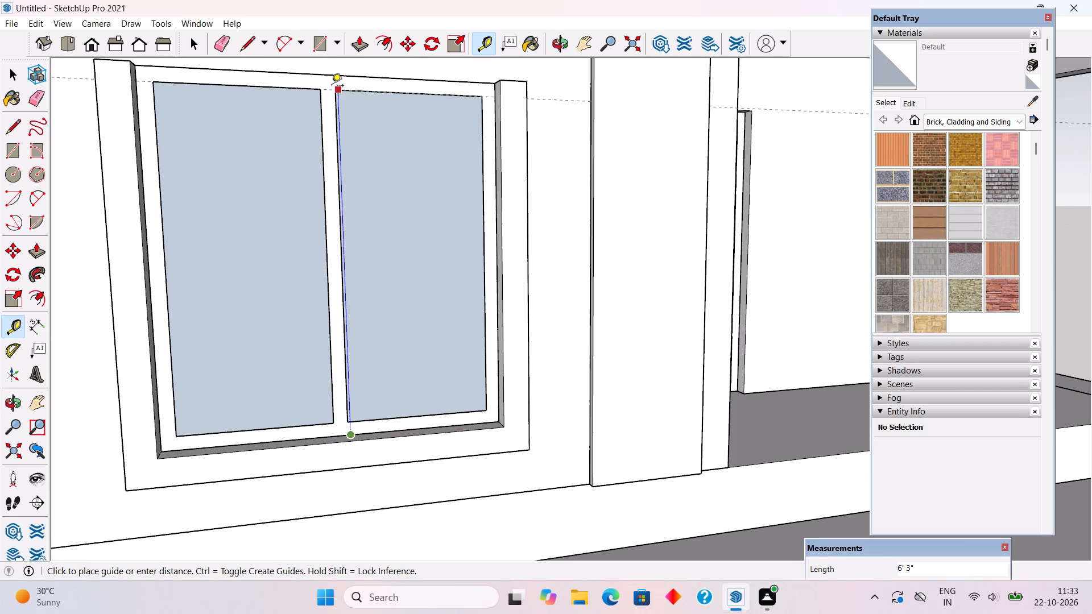
key(space)
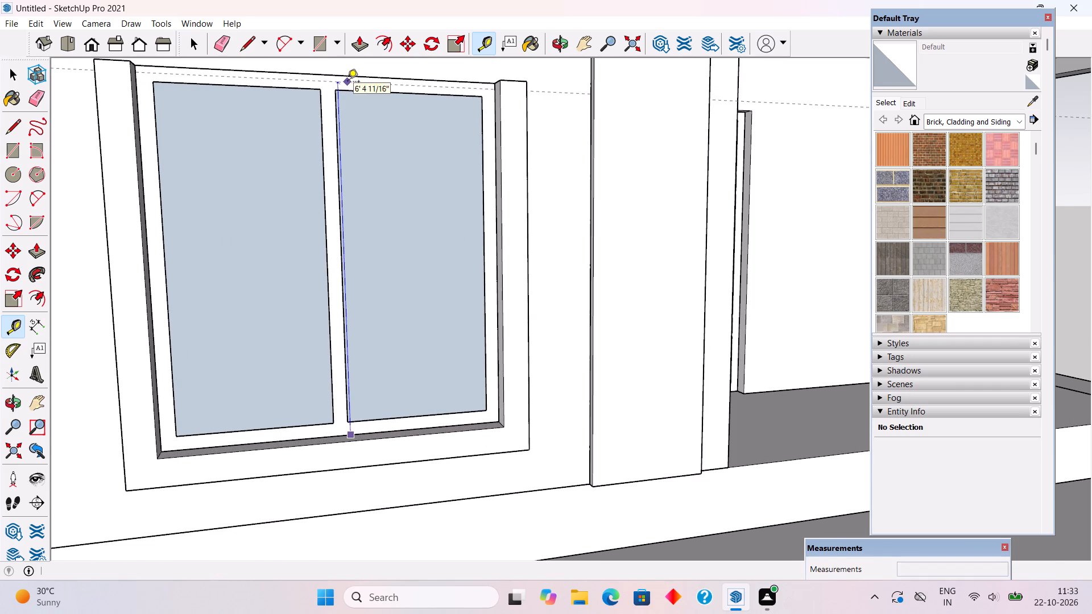
Place a horizontal guide on the tall front wall, 6'6" below the existing upper guide.
scroll(348, 82, down, 12)
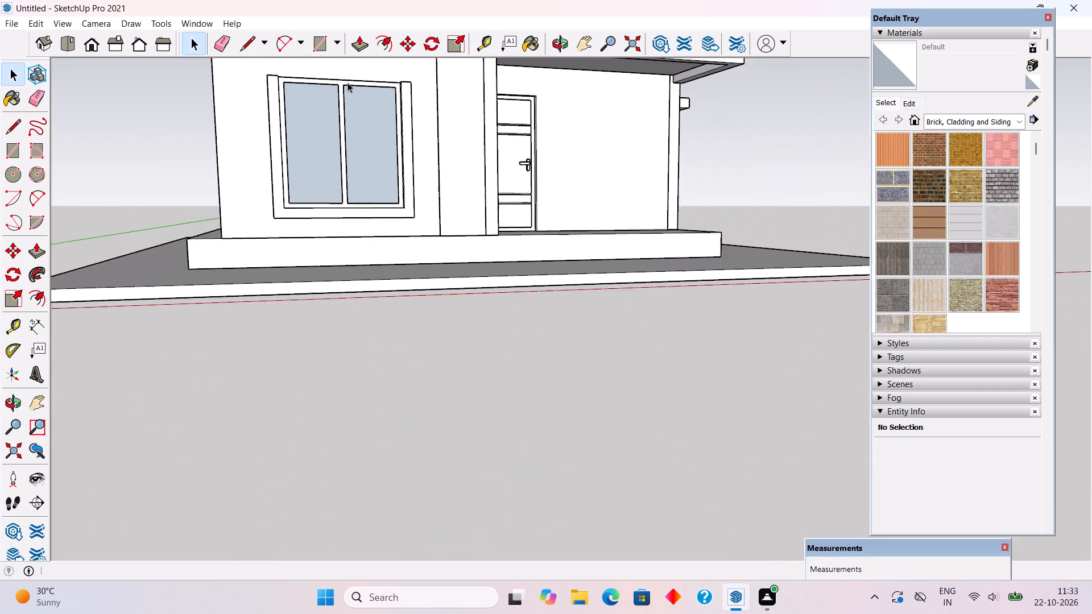
scroll(348, 82, down, 2)
middle_drag(348, 82, 367, 326)
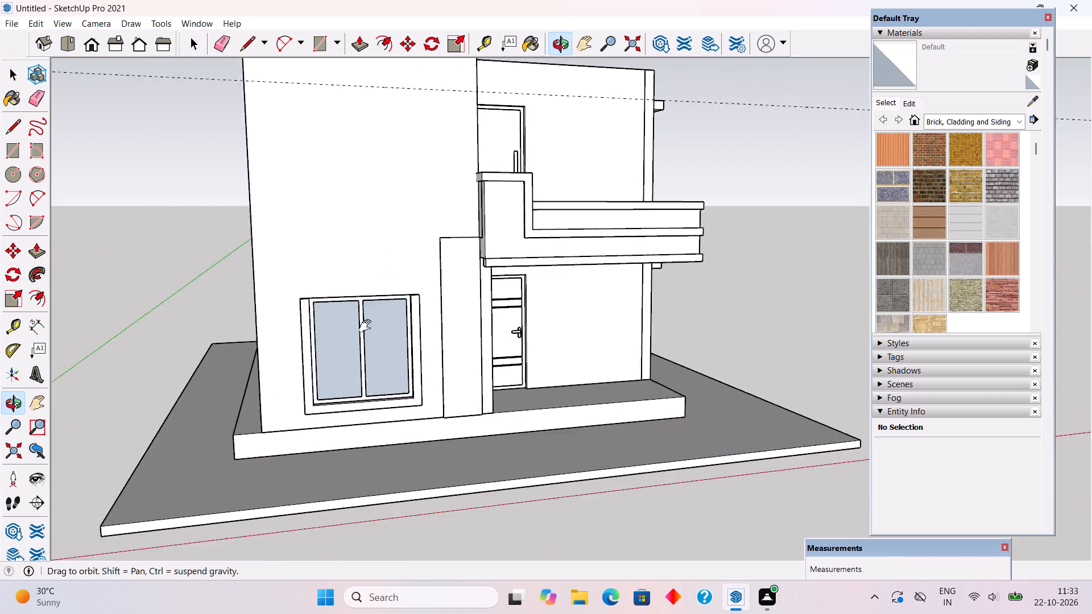
middle_drag(367, 326, 379, 420)
scroll(374, 225, up, 2)
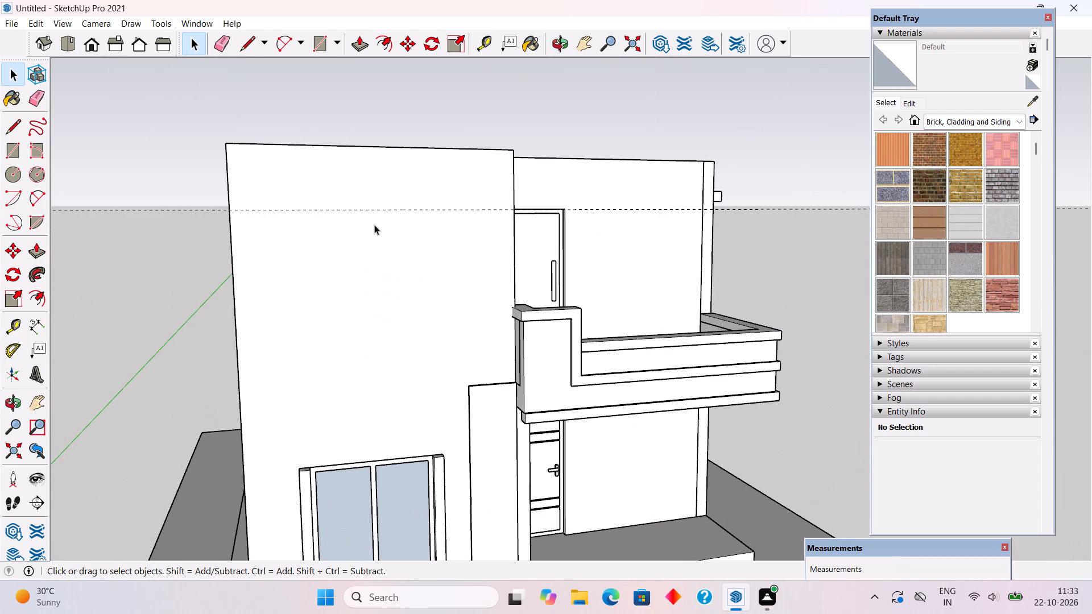
key(t)
click(375, 207)
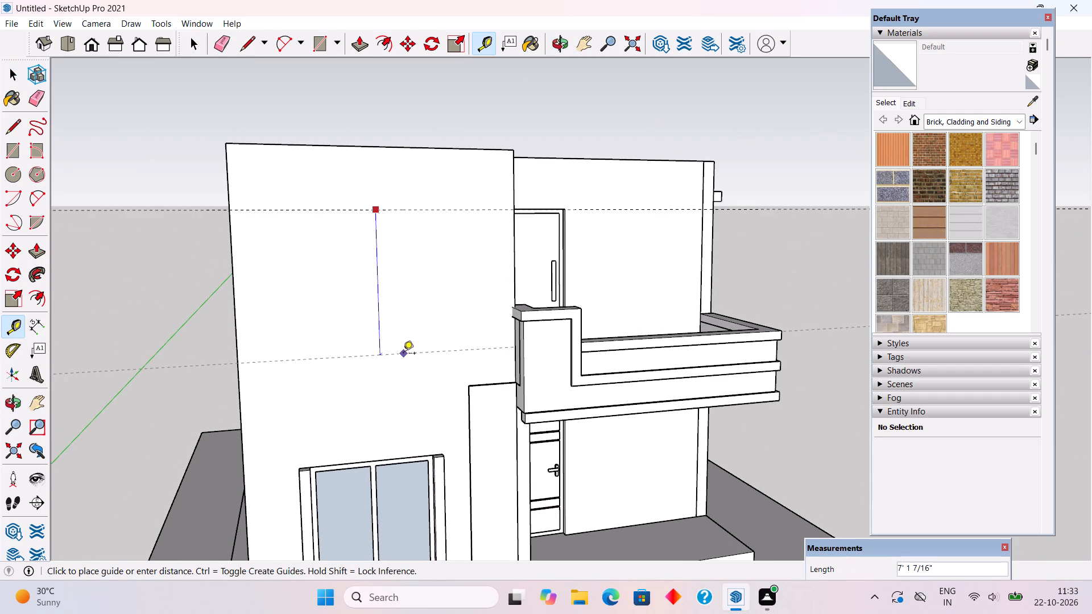
text(6'6")
key(Return)
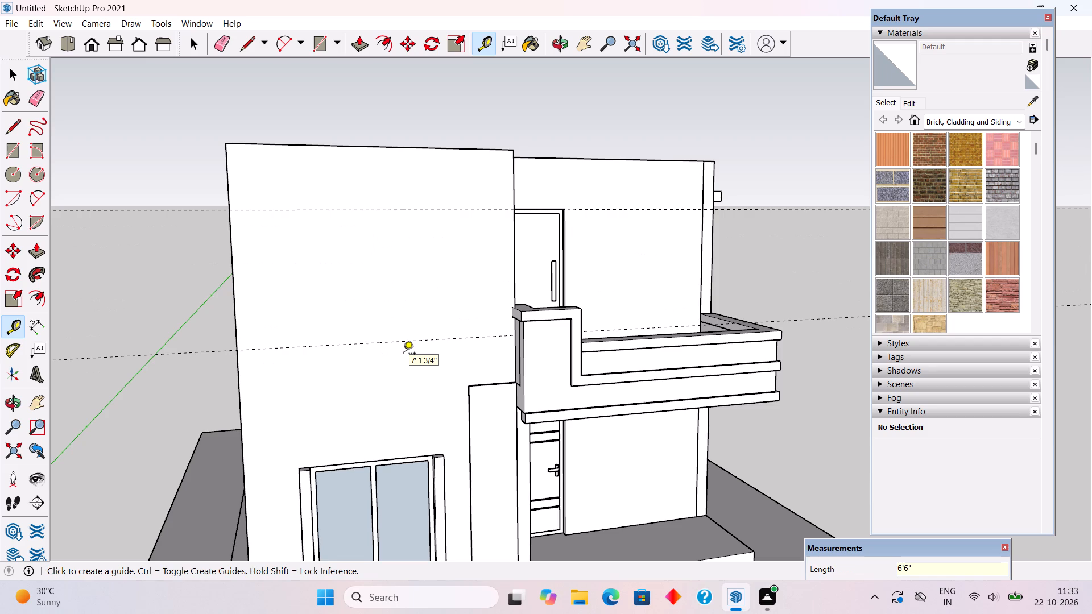
Place vertical guides along both inner side edges of the ground-floor front window's surround, extending up the front wall.
scroll(326, 453, up, 3)
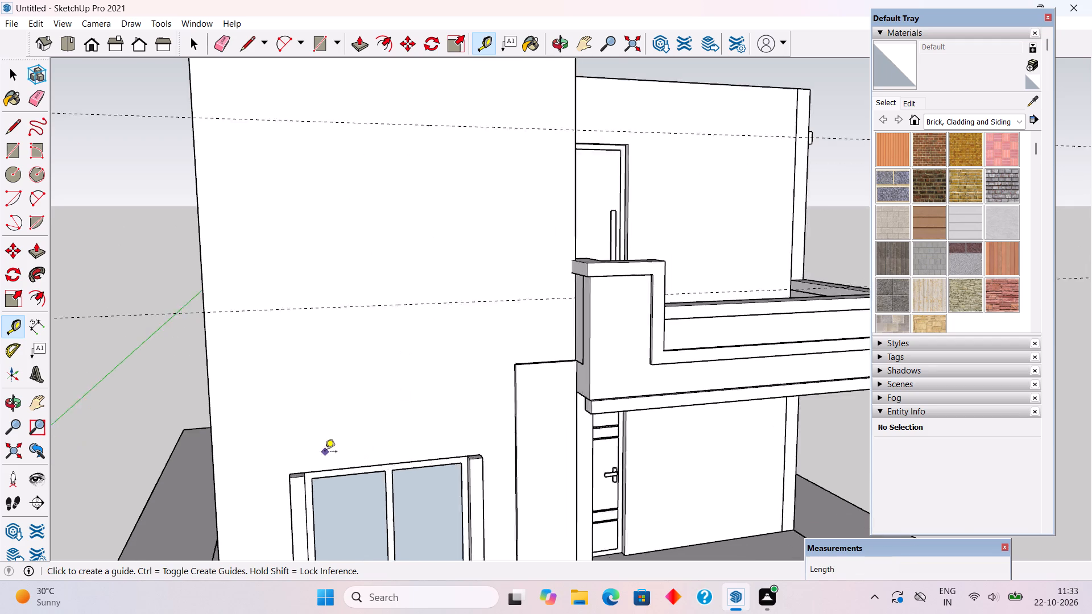
scroll(325, 453, up, 20)
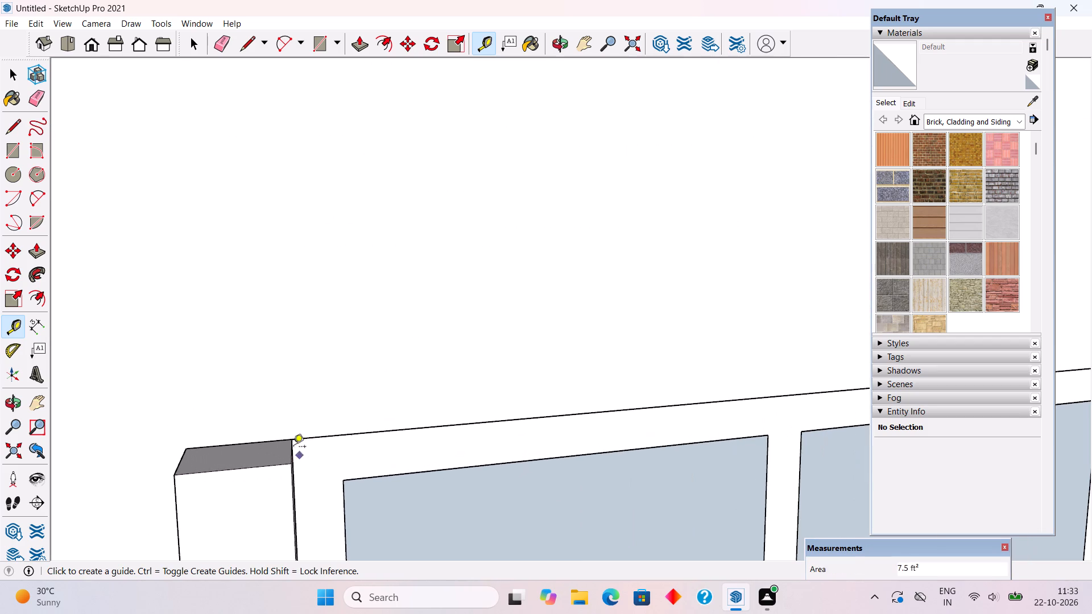
double_click(292, 441)
scroll(301, 474, up, 6)
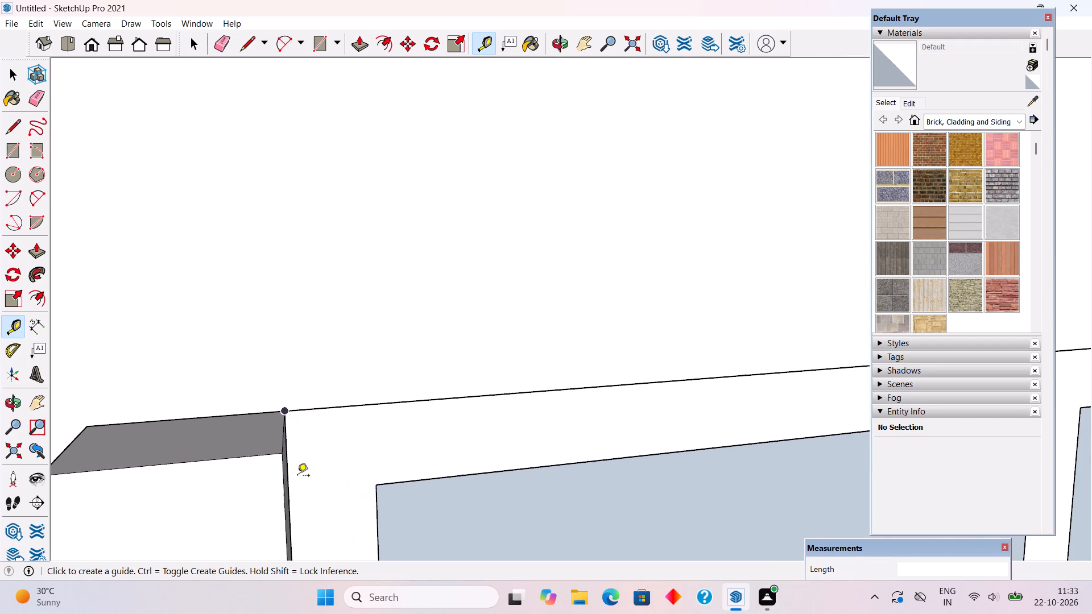
double_click(292, 485)
scroll(284, 482, down, 9)
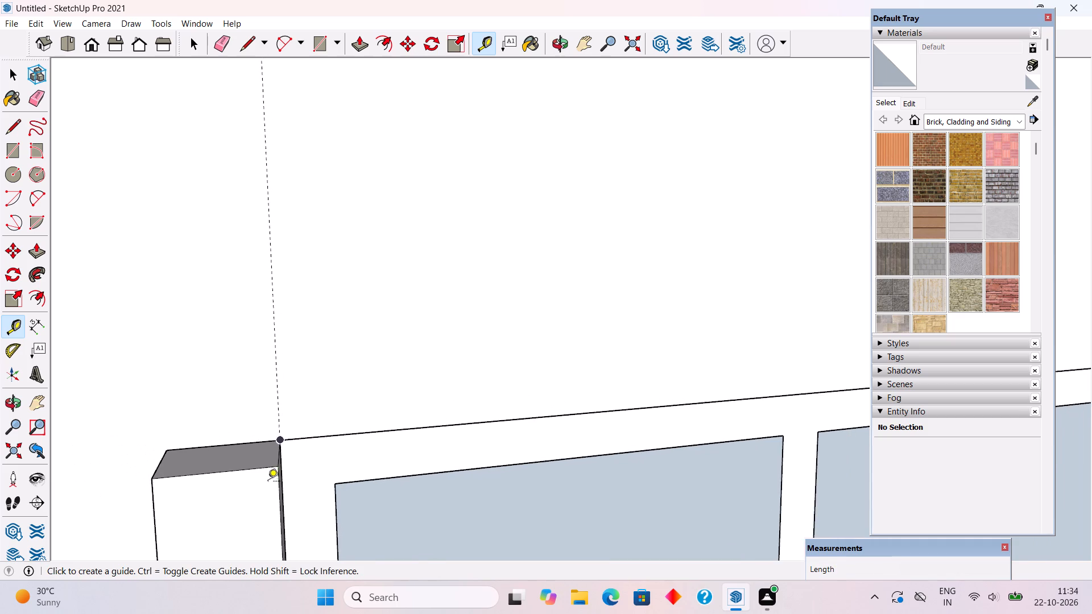
scroll(473, 400, down, 4)
scroll(244, 409, down, 5)
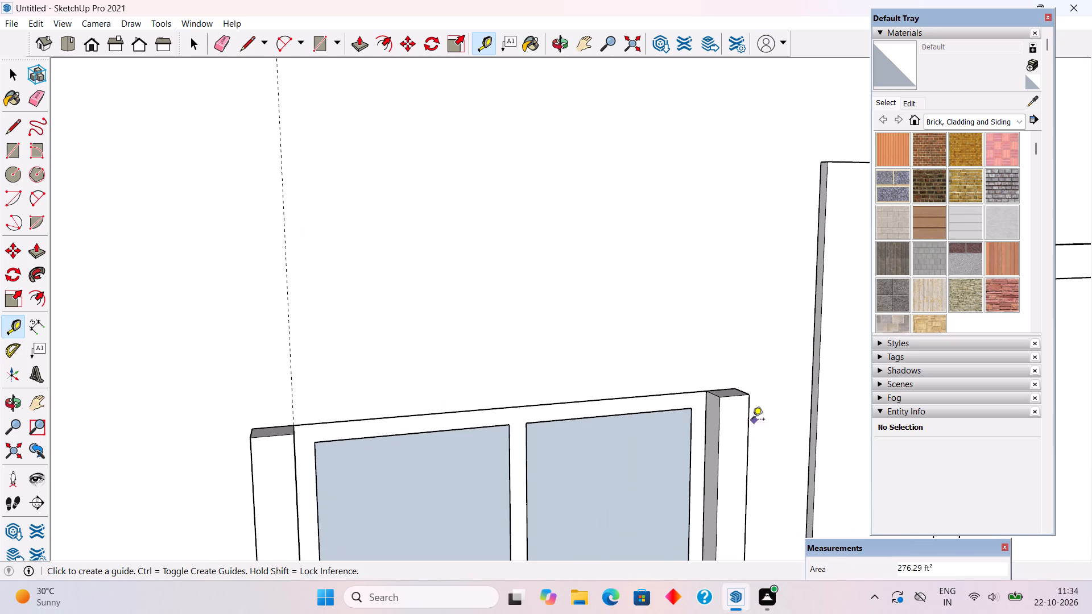
scroll(751, 420, up, 3)
double_click(698, 401)
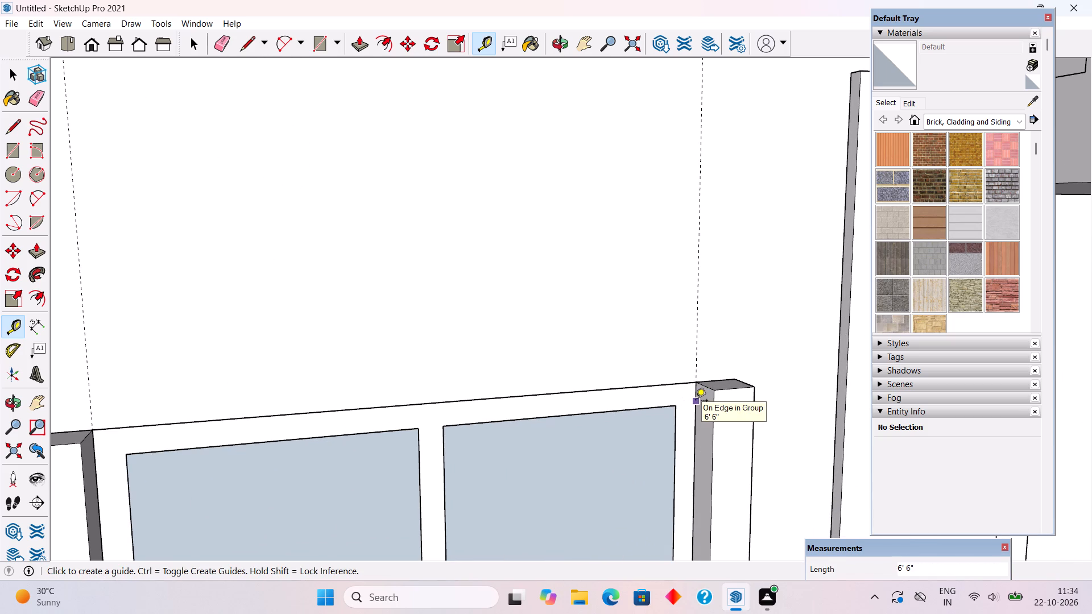
scroll(696, 401, down, 5)
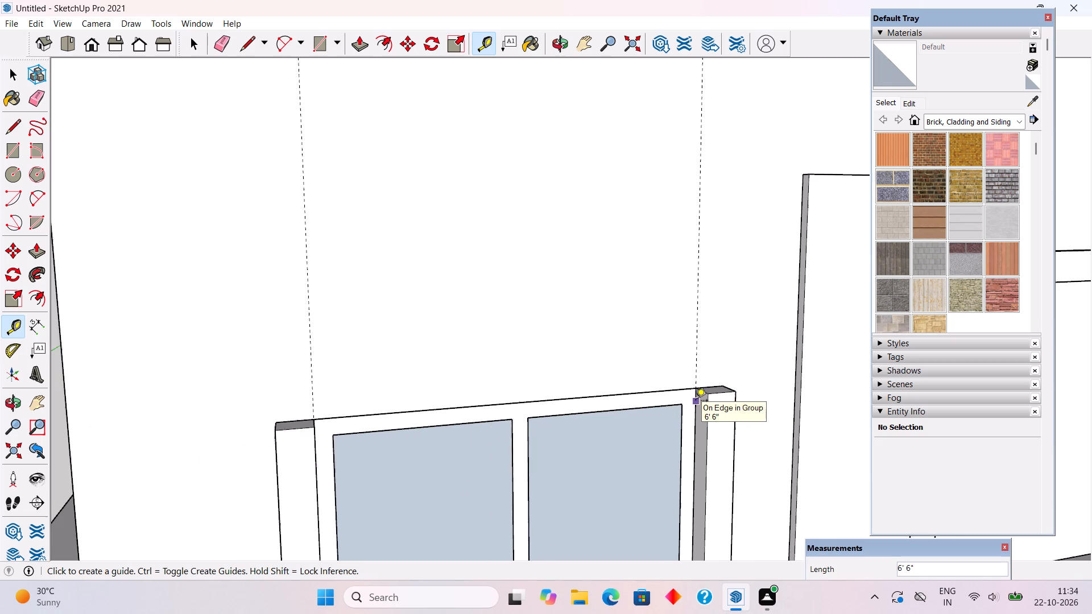
scroll(696, 401, down, 3)
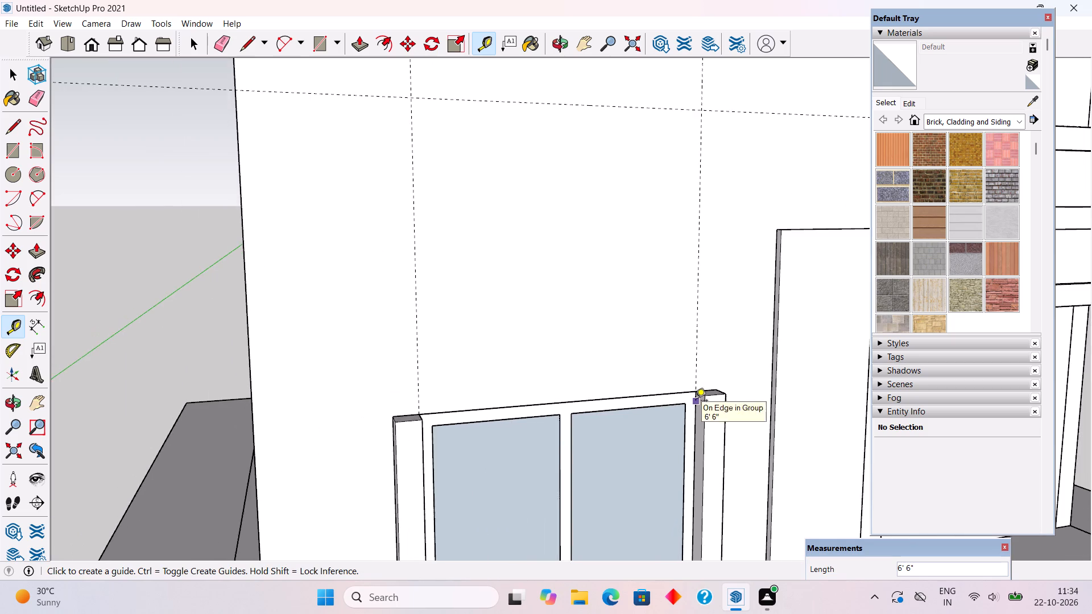
Place a horizontal guide 8" above the ground-floor front window's top edge.
click(622, 395)
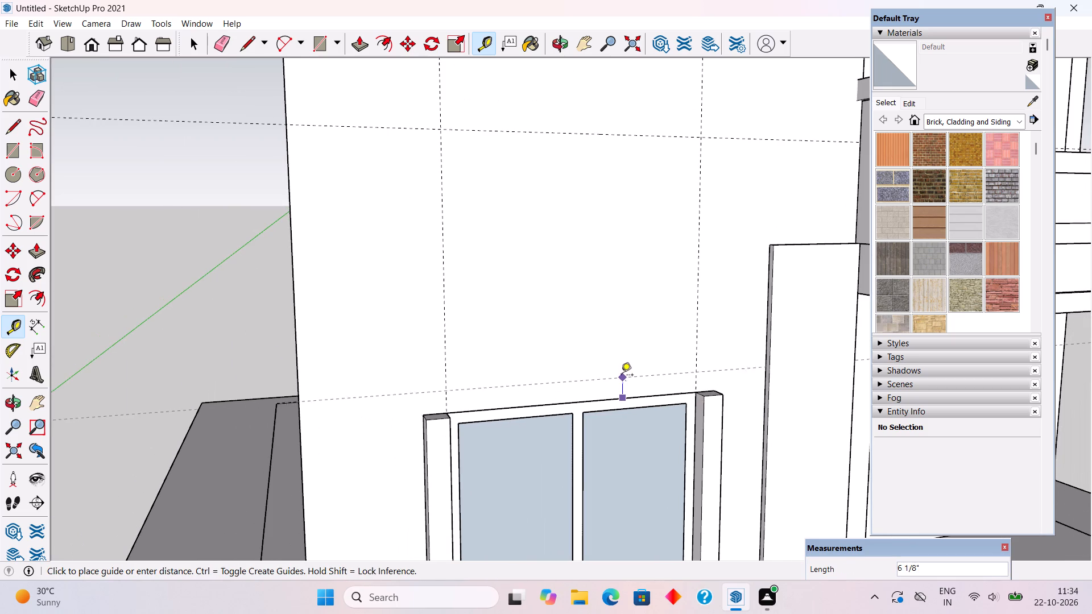
text(8")
key(Return)
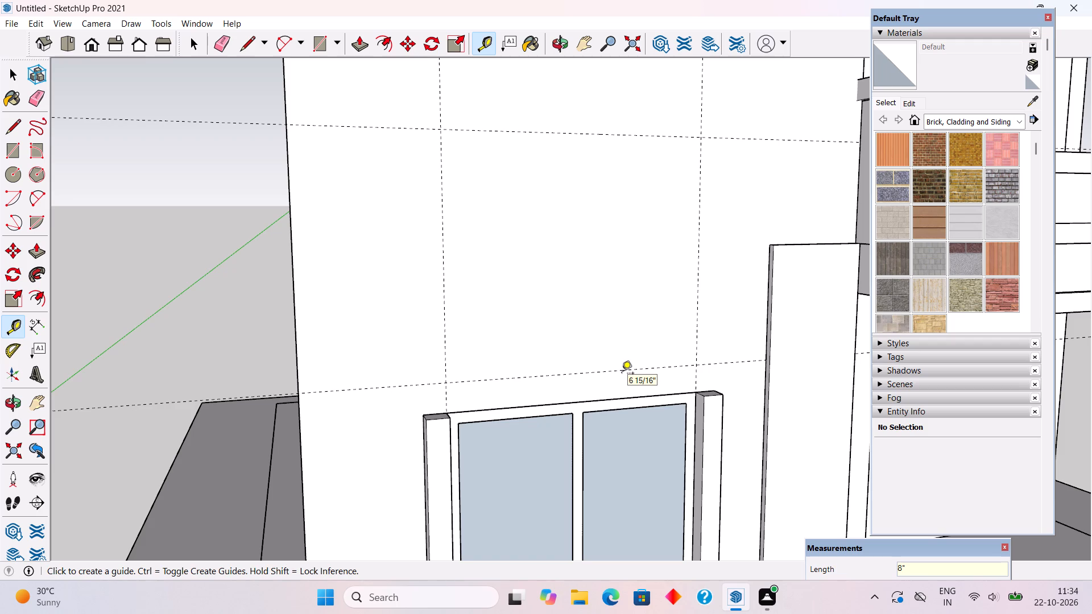
key(space)
Inside the front wall group, draw a 6' by 6'6" rectangle between the upper guides and push it through to cut a window opening.
middle_drag(421, 418, 362, 446)
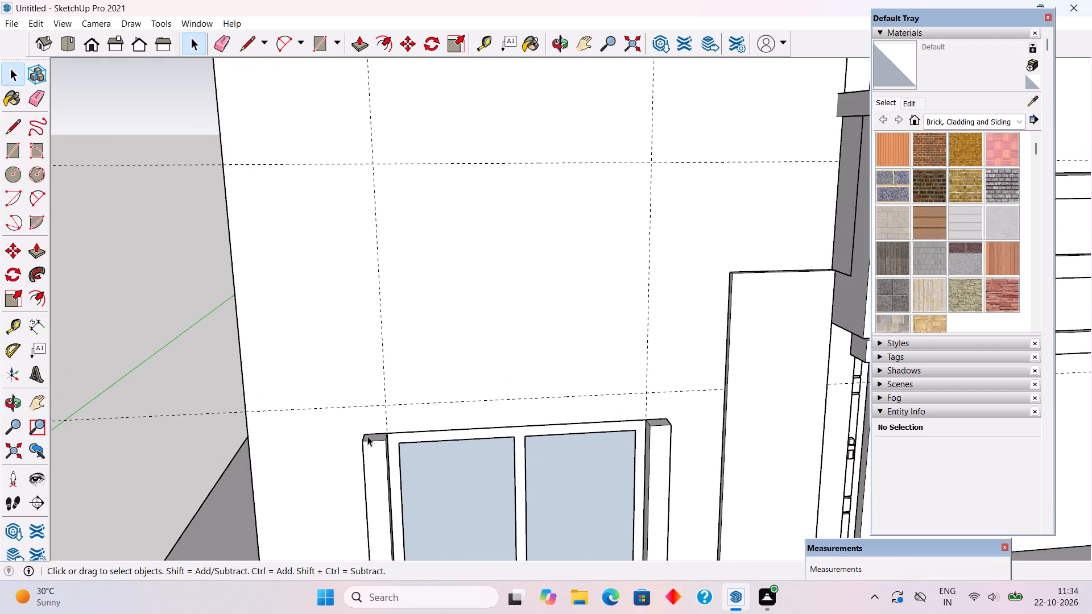
text(t)
key(space)
scroll(367, 436, down, 11)
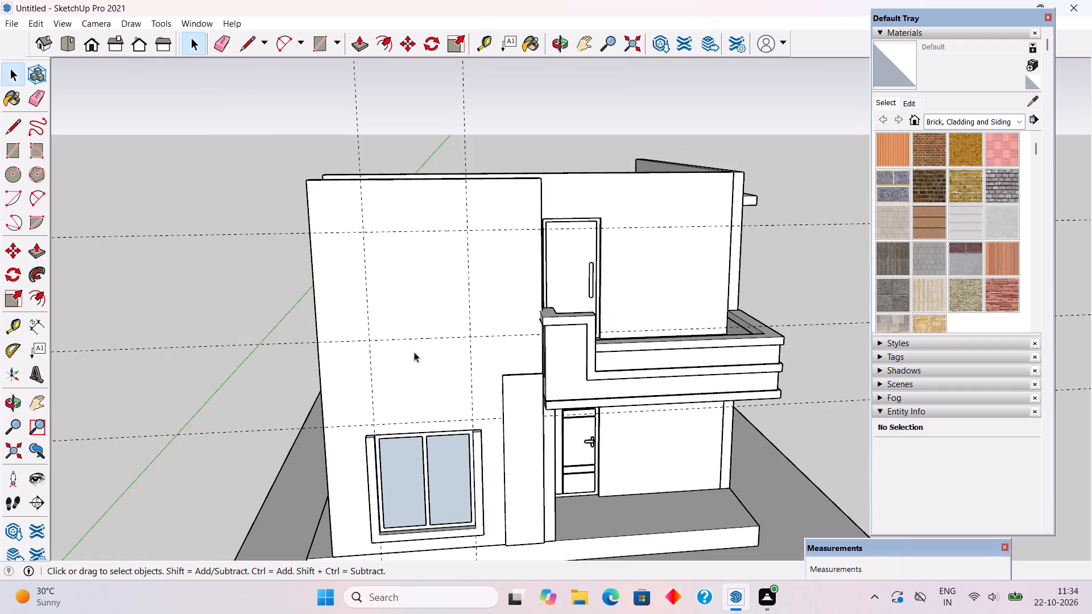
triple_click(436, 309)
middle_drag(420, 311, 435, 317)
key(r)
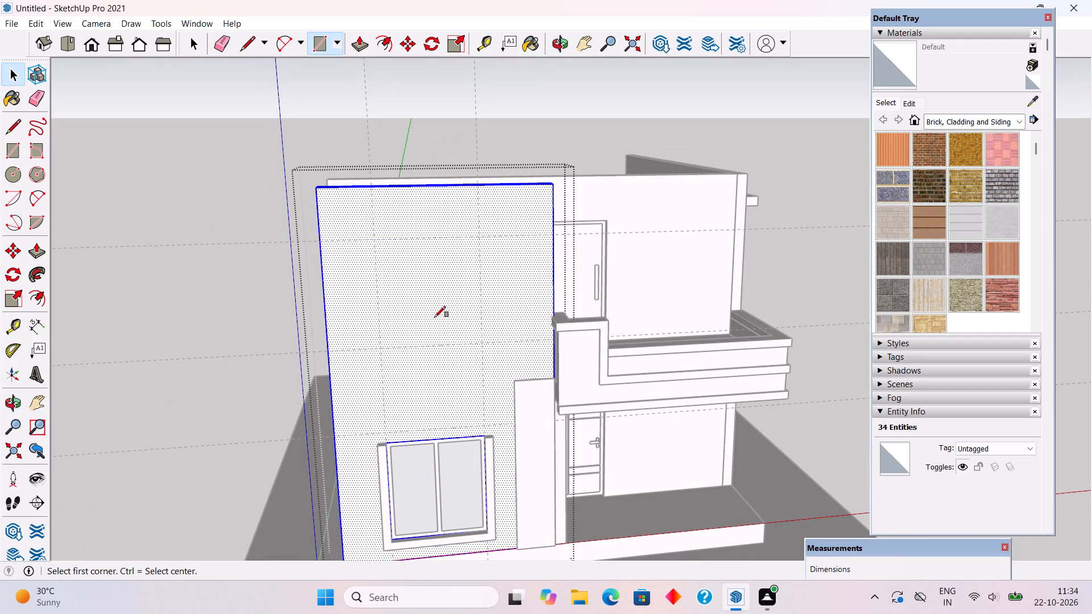
click(376, 241)
click(481, 345)
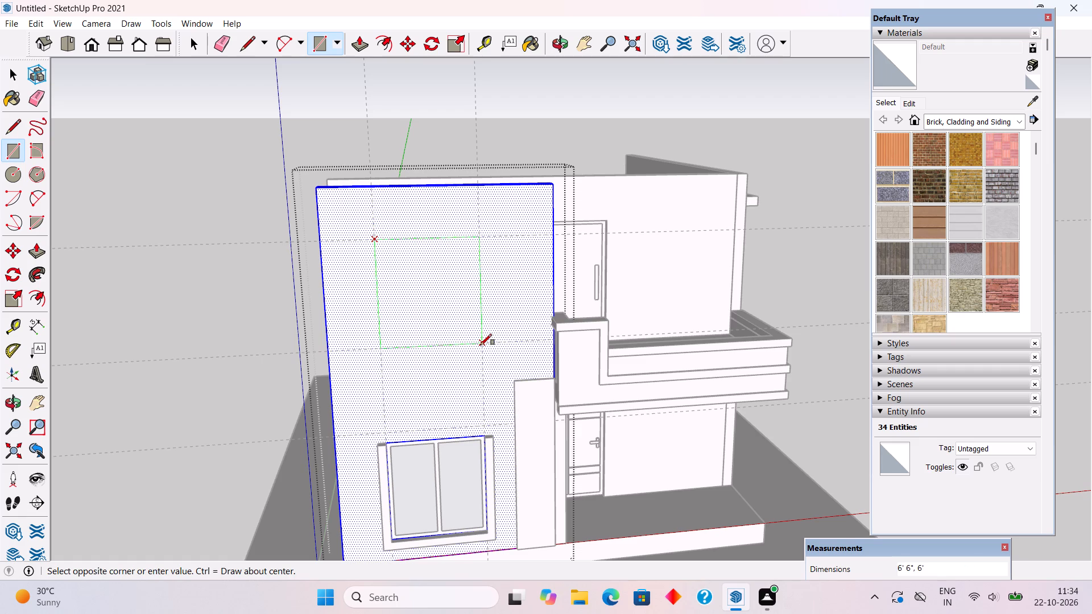
key(p)
drag(457, 330, 431, 273)
key(space)
scroll(431, 273, down, 1)
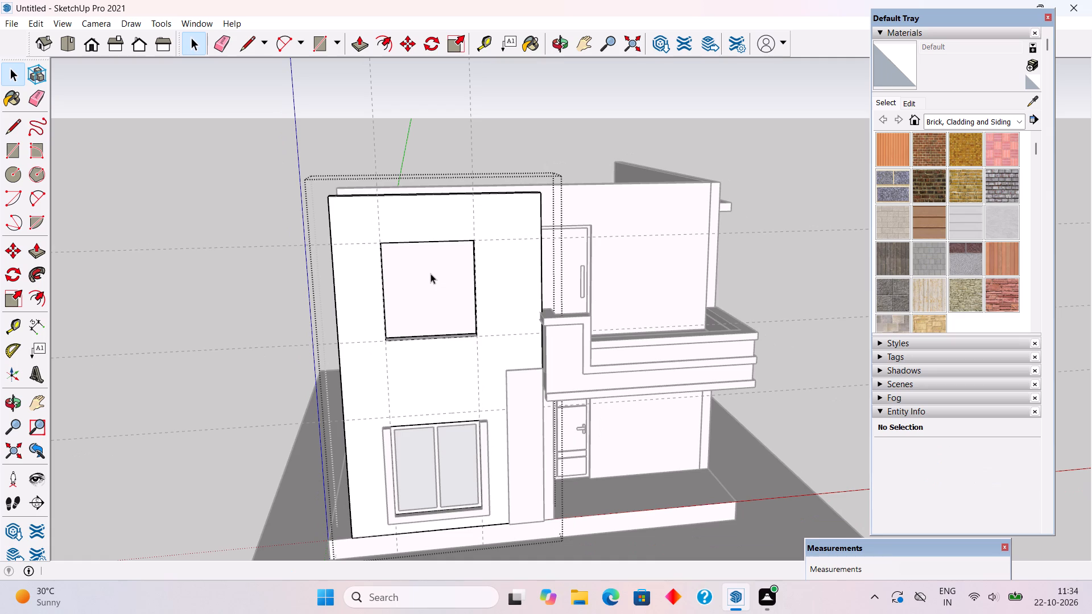
click(264, 202)
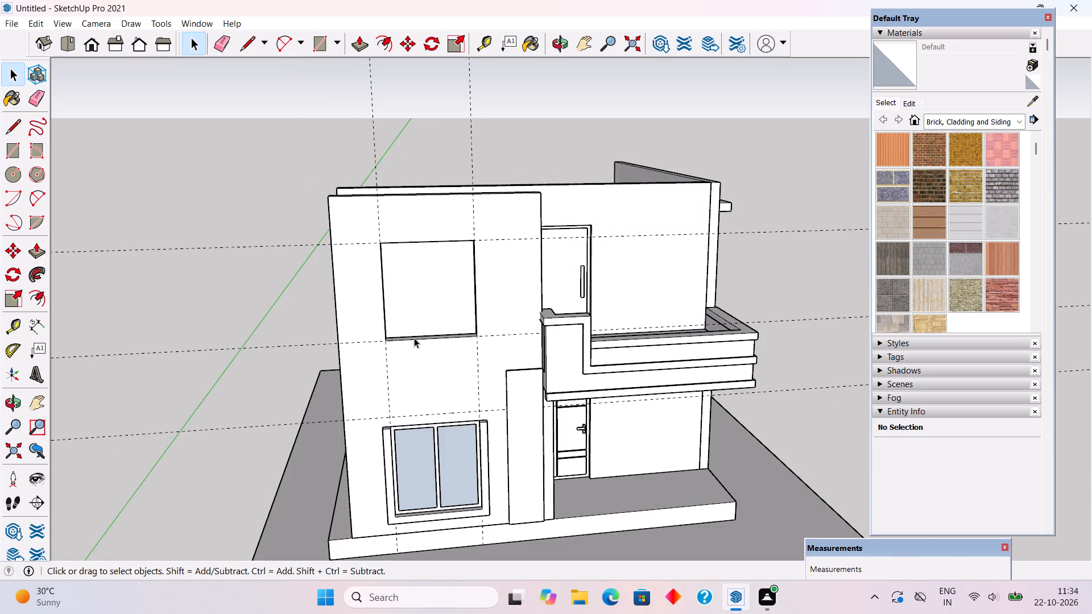
Draw a 6' by 6'6" rectangle over the upper opening, offset it outward 6", and delete the inner face to leave a frame.
scroll(417, 339, up, 3)
scroll(461, 362, up, 1)
middle_drag(466, 342, 471, 308)
scroll(536, 121, up, 2)
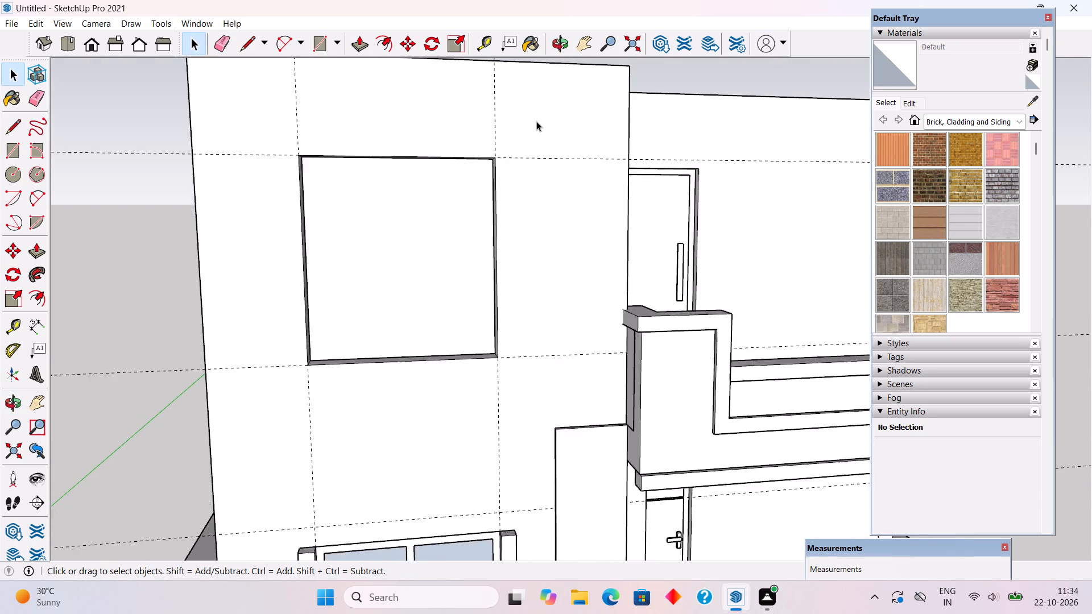
scroll(536, 121, up, 2)
key(r)
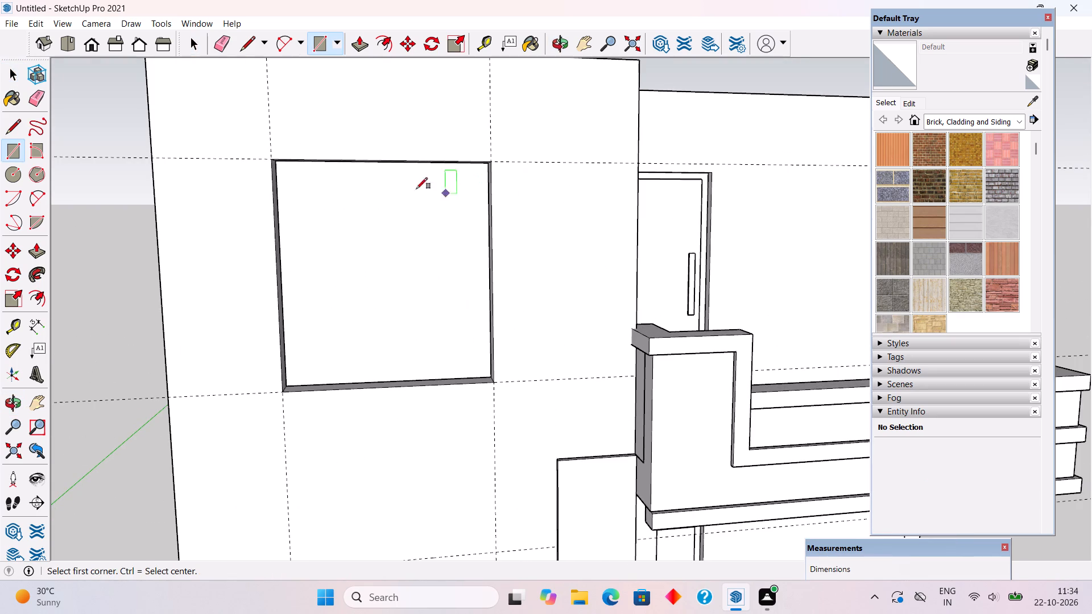
click(272, 160)
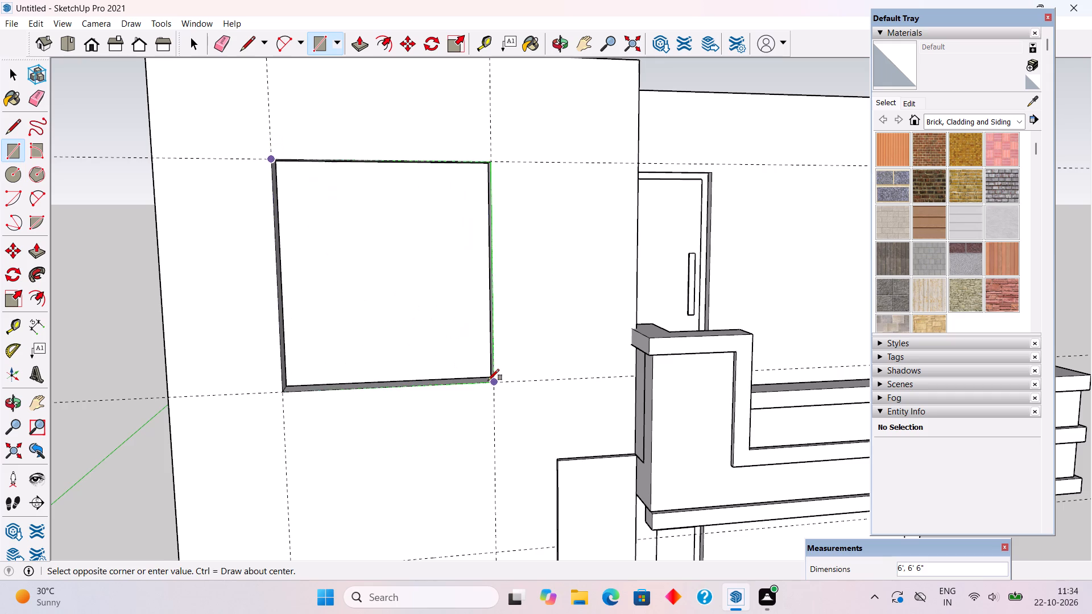
click(488, 380)
key(f)
click(448, 366)
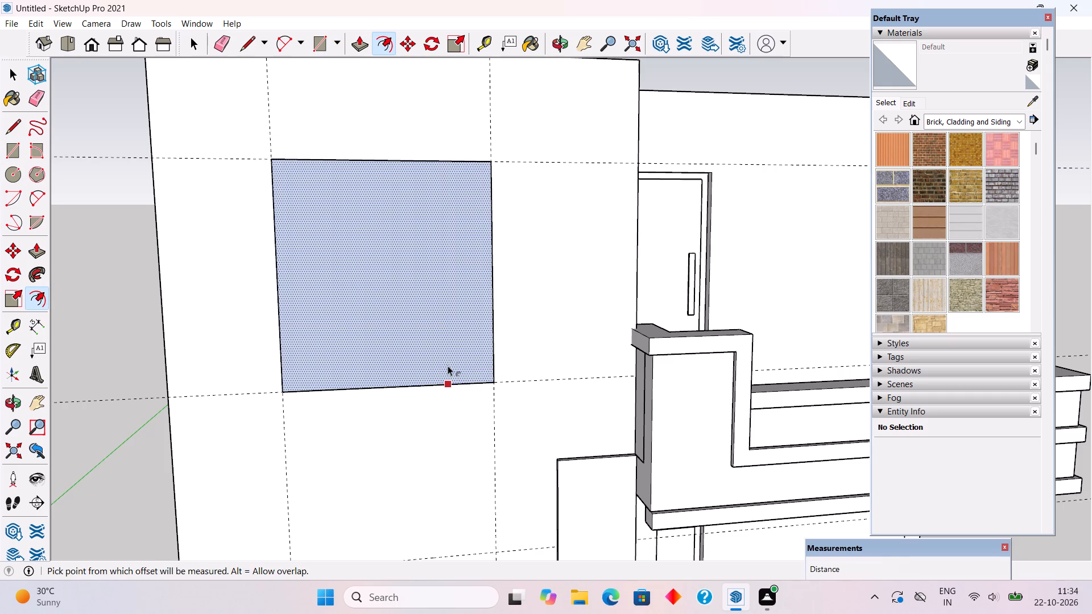
text(6")
key(Return)
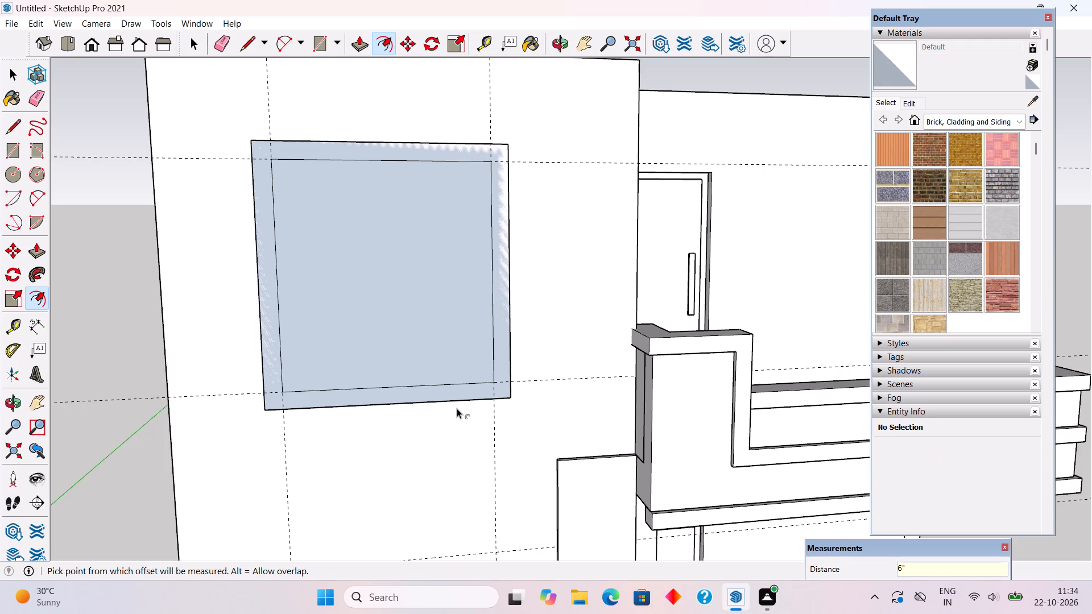
key(space)
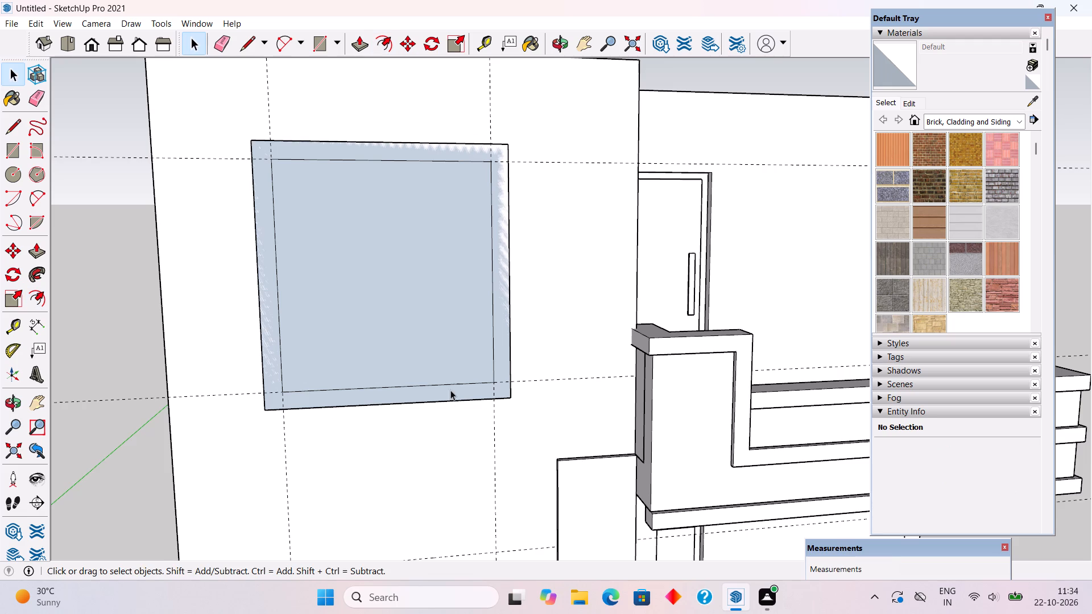
click(435, 358)
key(Delete)
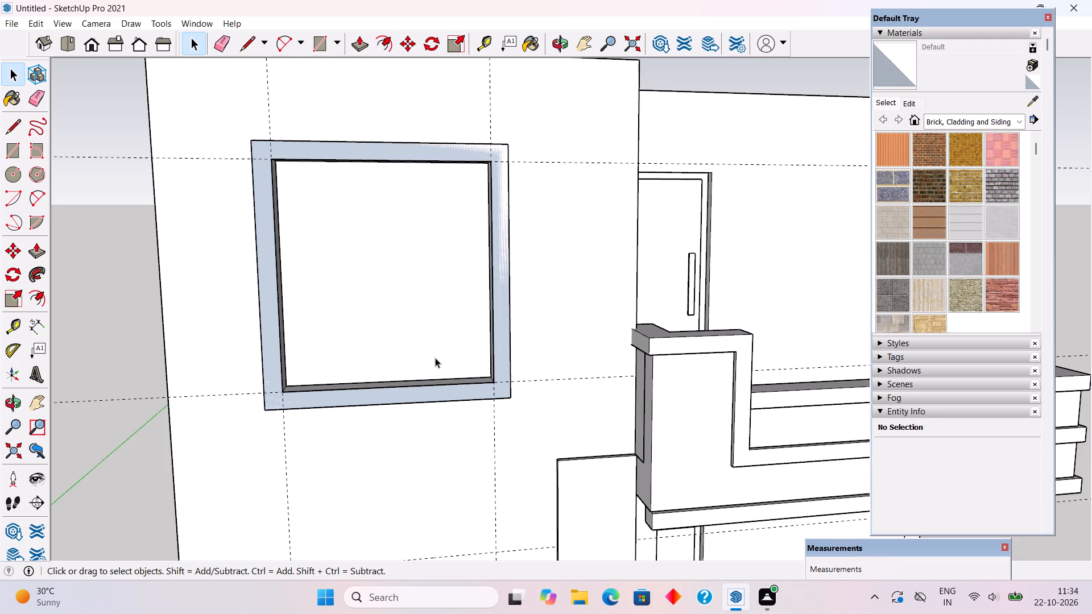
Extrude the upper window frame face outward 5" and make the whole frame a group.
key(p)
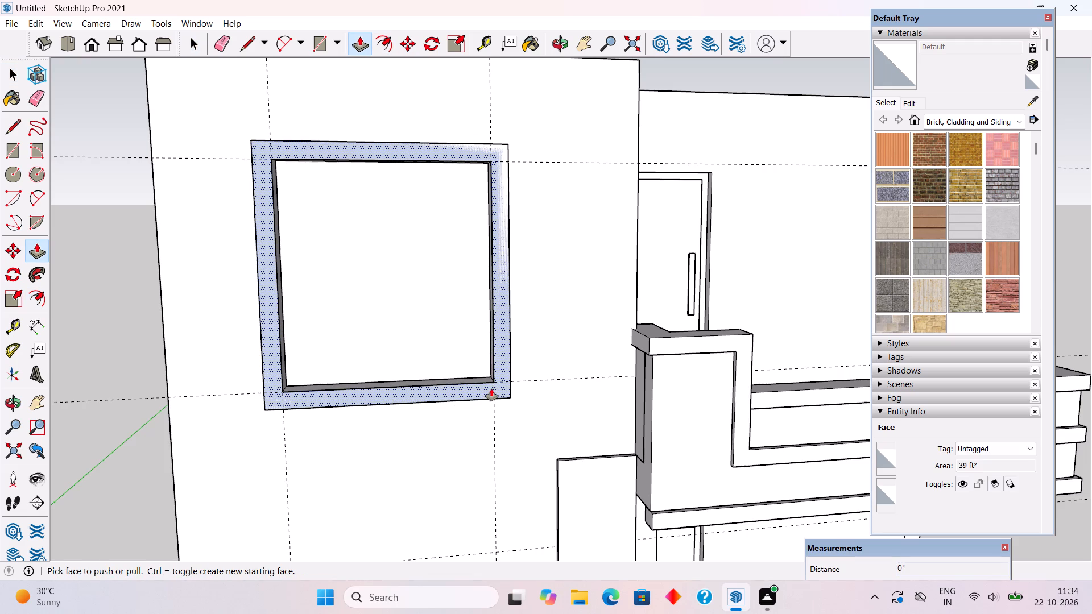
click(492, 389)
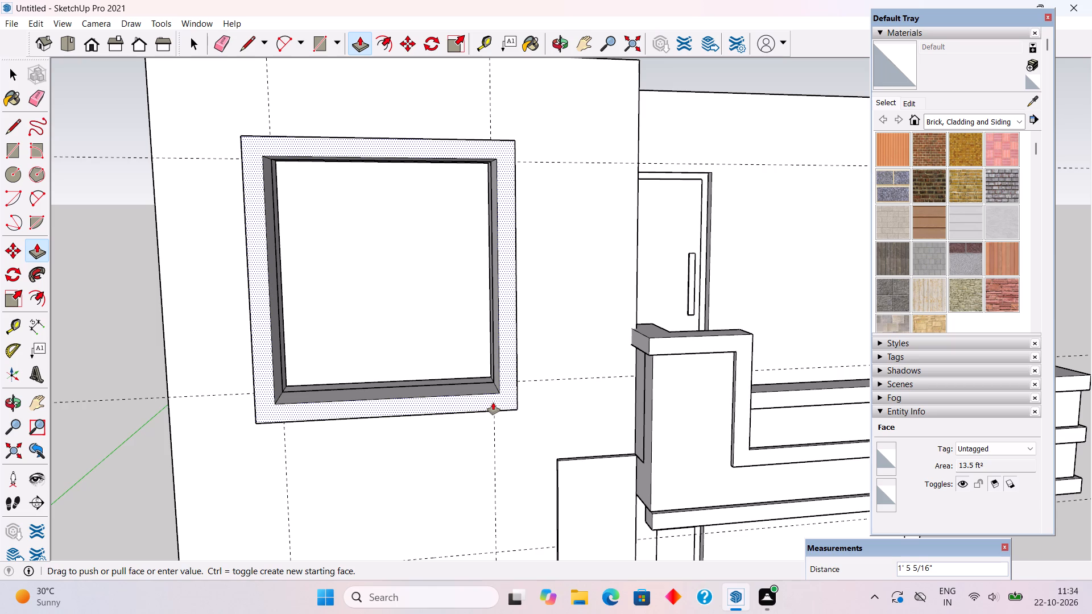
text(5")
key(Return)
key(space)
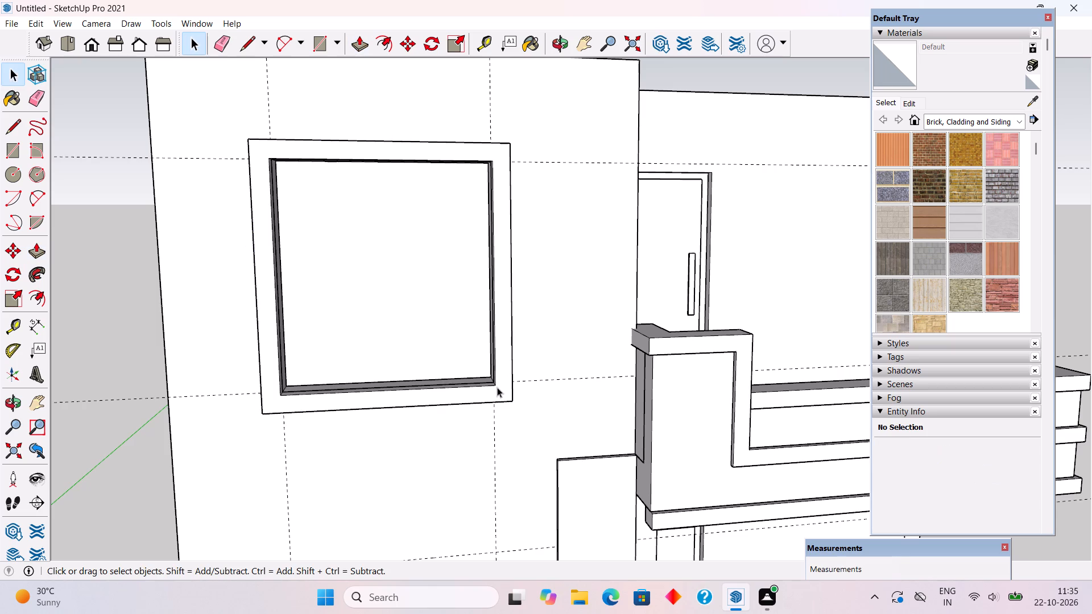
triple_click(497, 387)
right_click(497, 387)
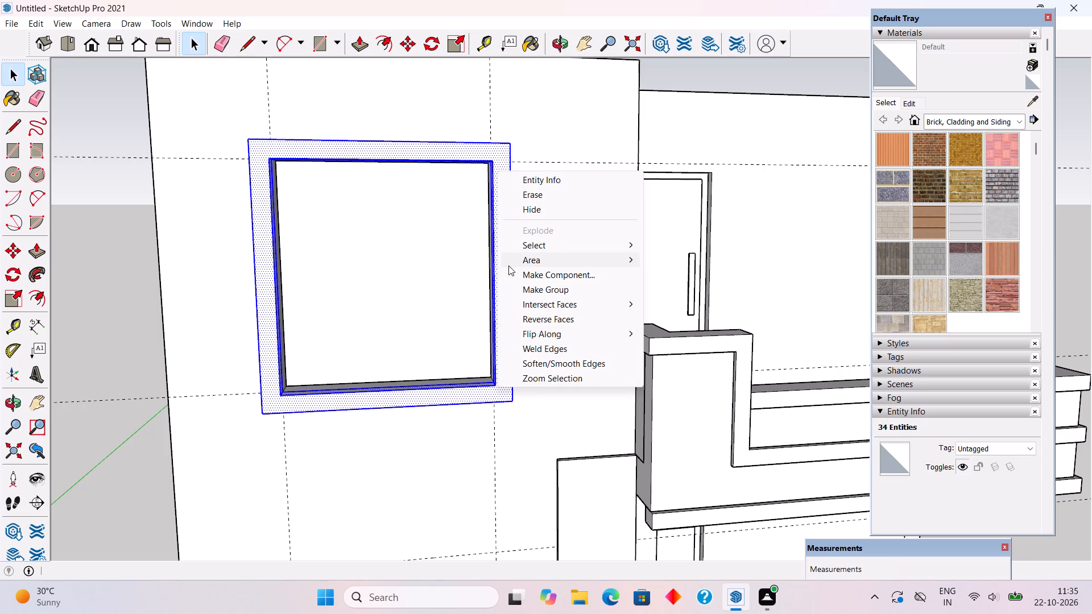
click(511, 288)
scroll(511, 288, down, 9)
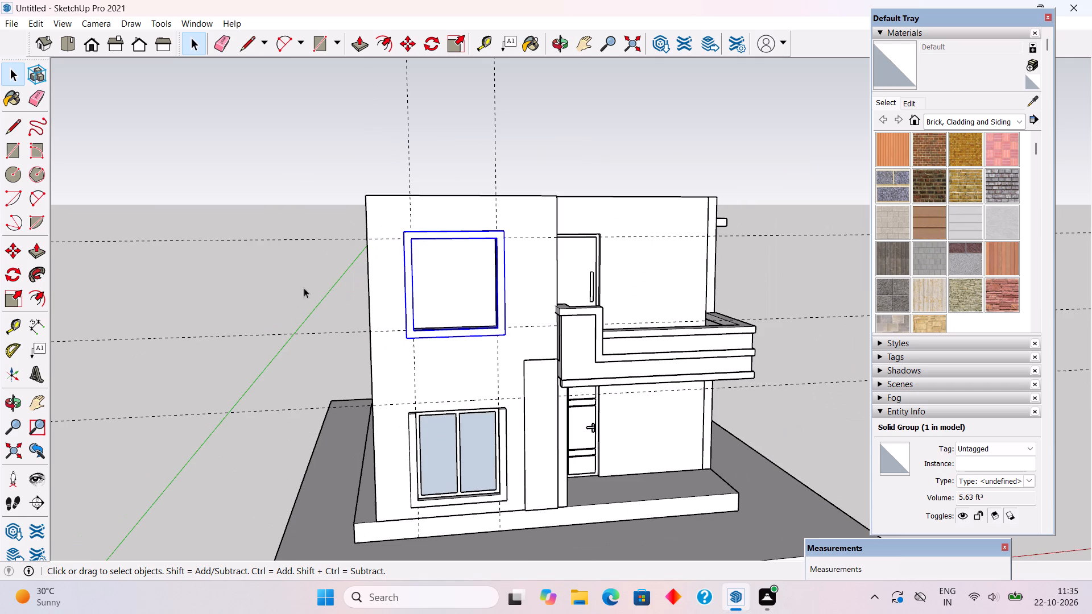
click(243, 279)
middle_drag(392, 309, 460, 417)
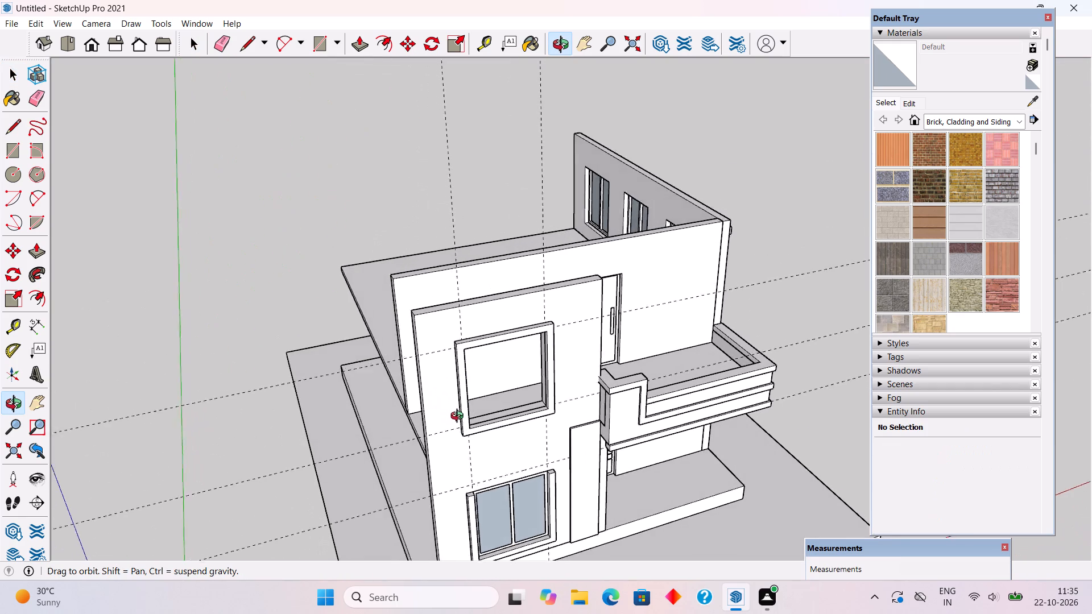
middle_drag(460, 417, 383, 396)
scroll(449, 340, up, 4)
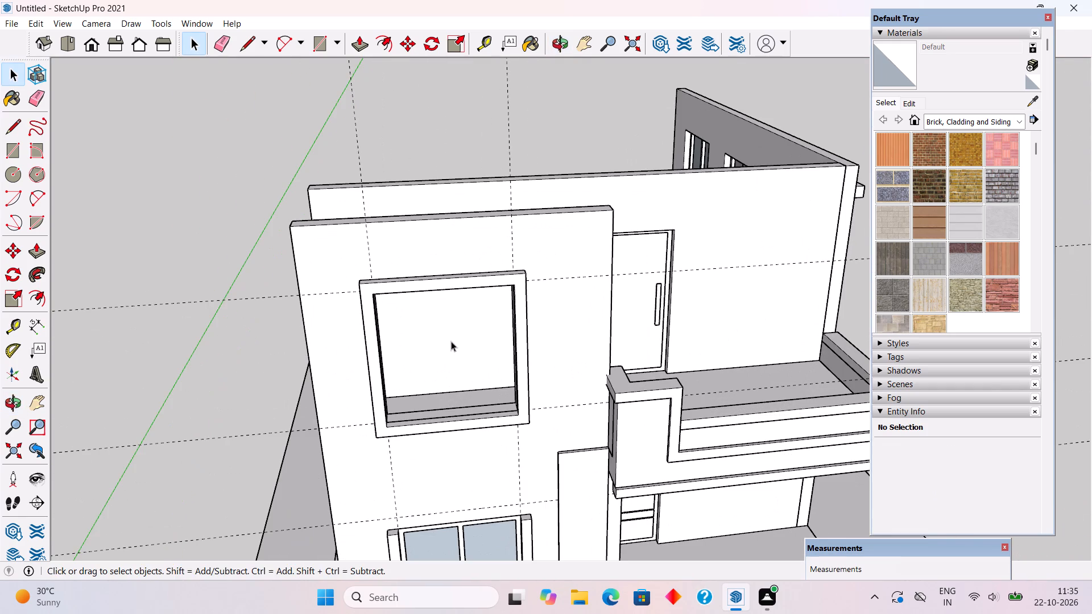
Inside the ground-floor window frame group, extend both upright frame sides upward 5'6" to meet the upper window frame.
scroll(598, 479, up, 1)
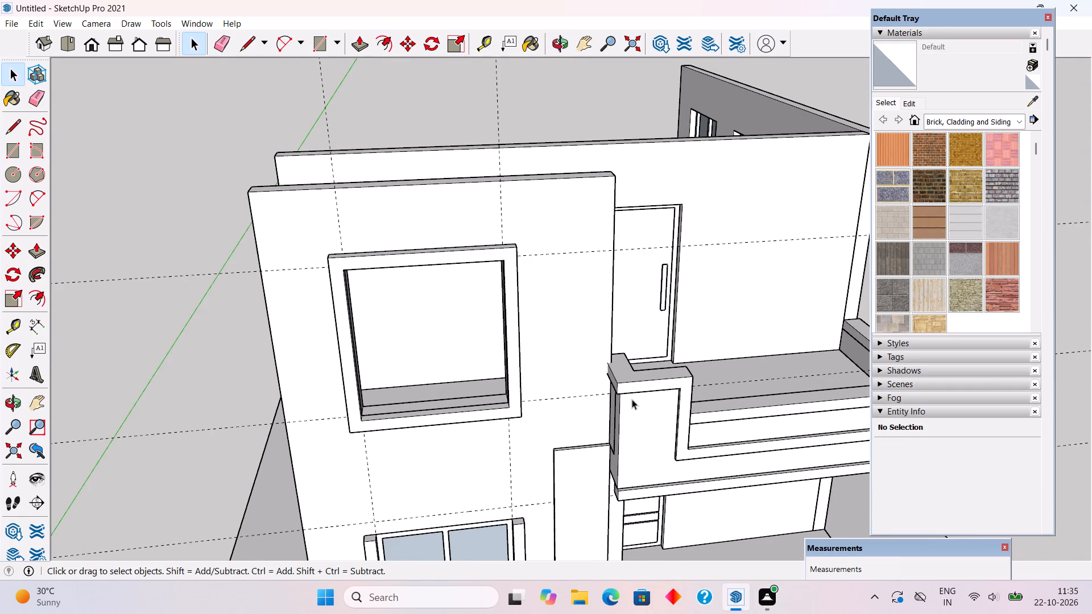
scroll(632, 385, down, 3)
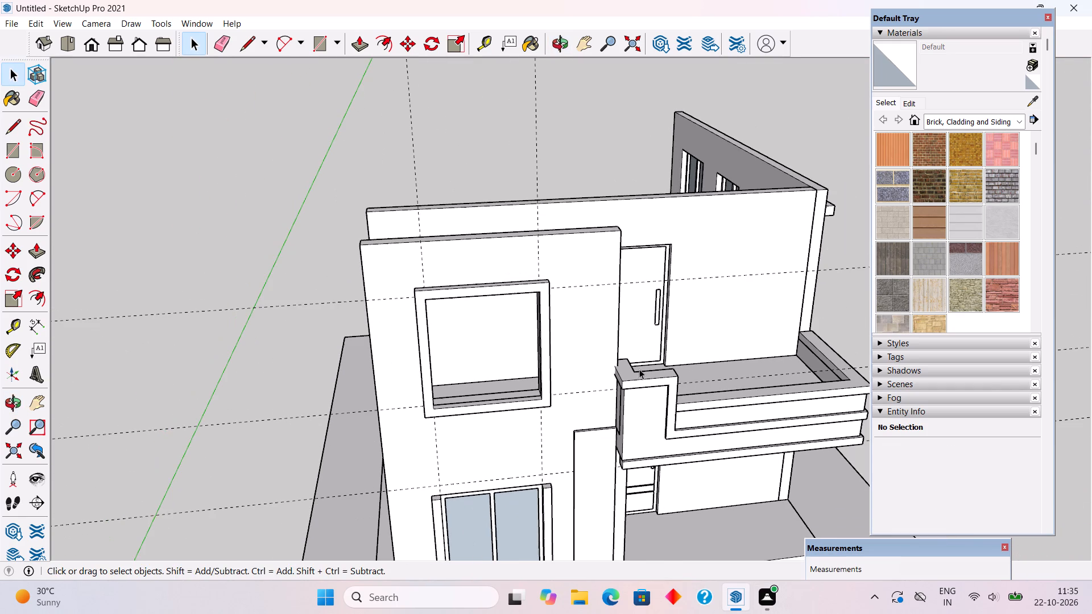
scroll(639, 330, down, 1)
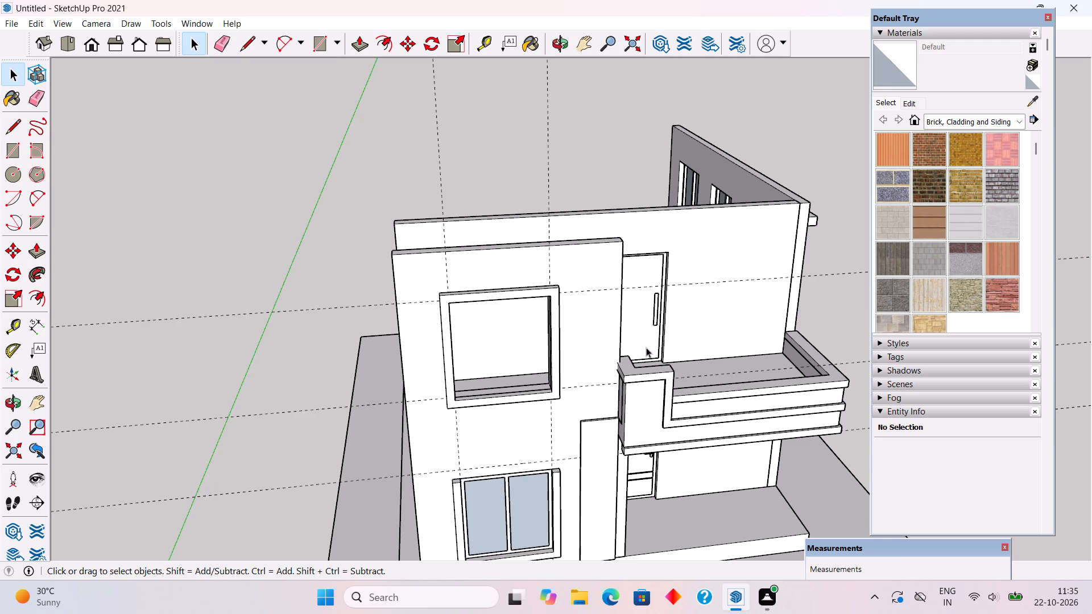
scroll(641, 334, down, 5)
middle_drag(608, 330, 609, 461)
scroll(590, 491, up, 7)
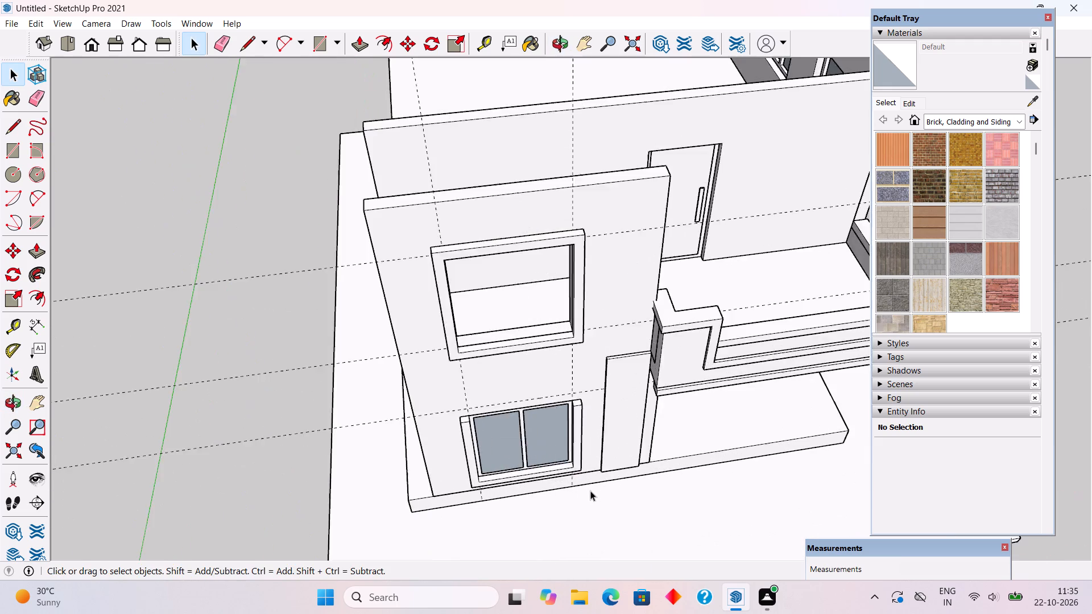
scroll(590, 491, up, 2)
triple_click(576, 370)
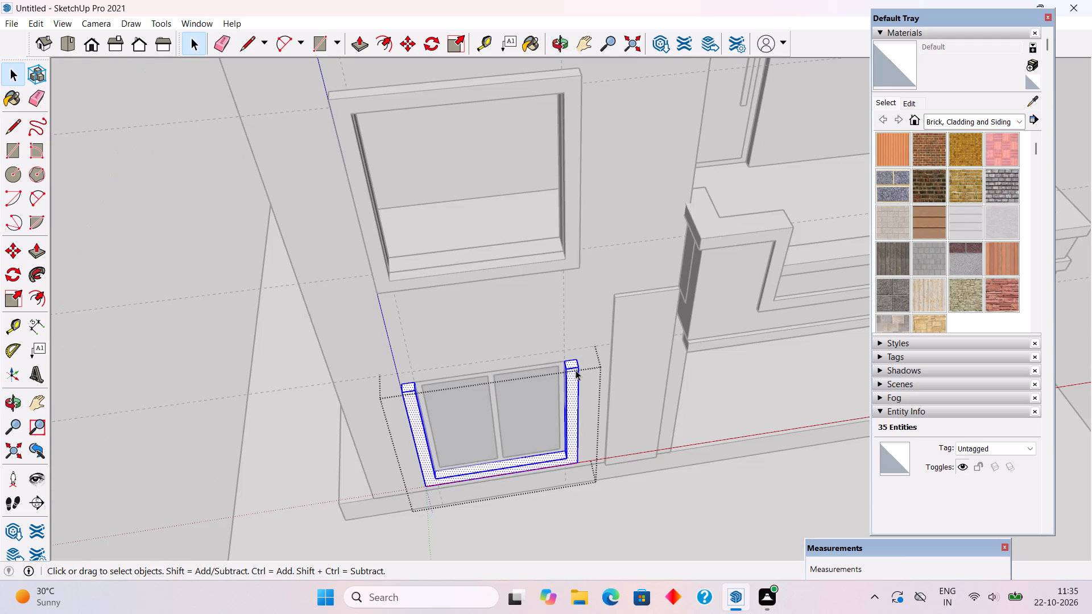
key(p)
click(570, 363)
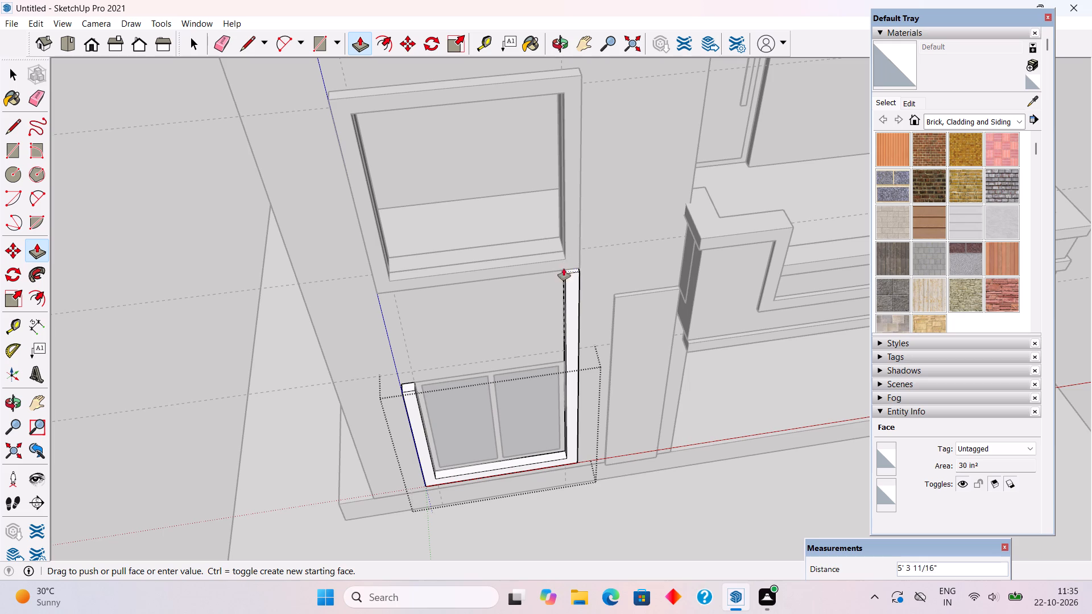
click(545, 270)
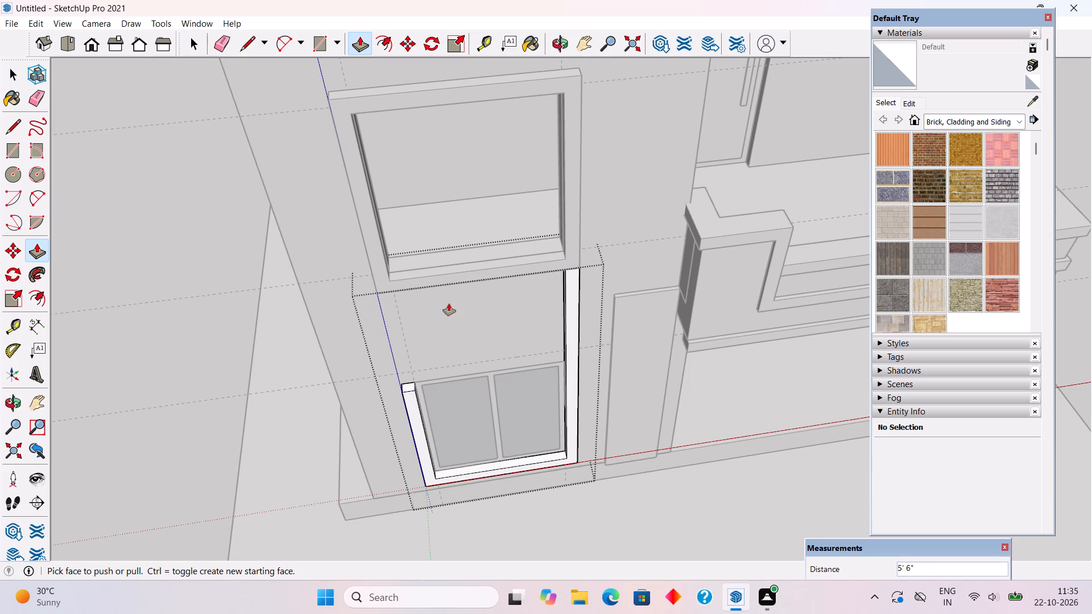
click(408, 387)
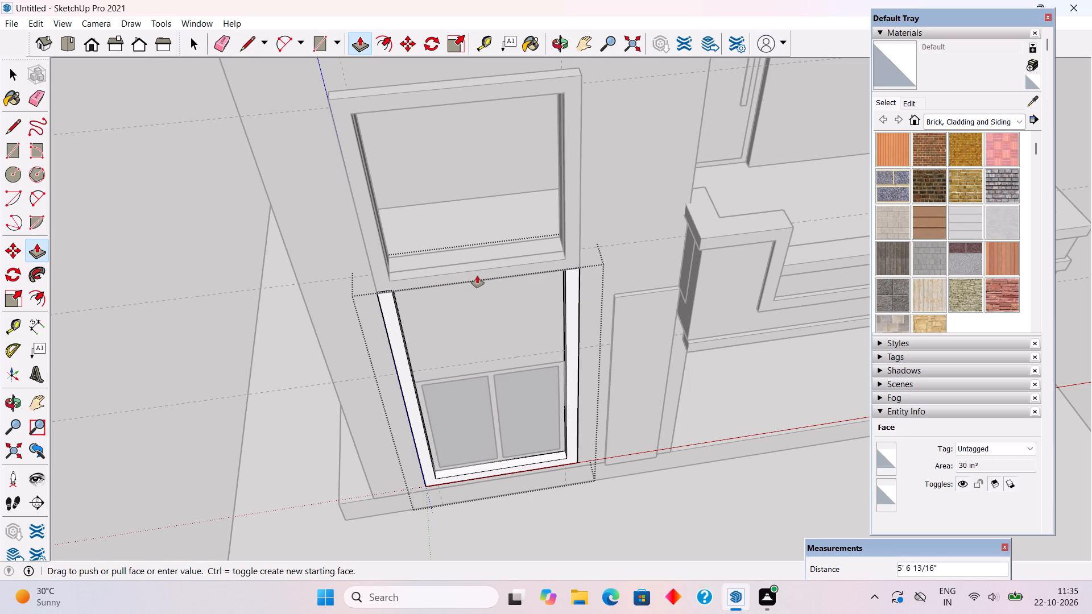
click(508, 273)
key(space)
scroll(508, 273, down, 4)
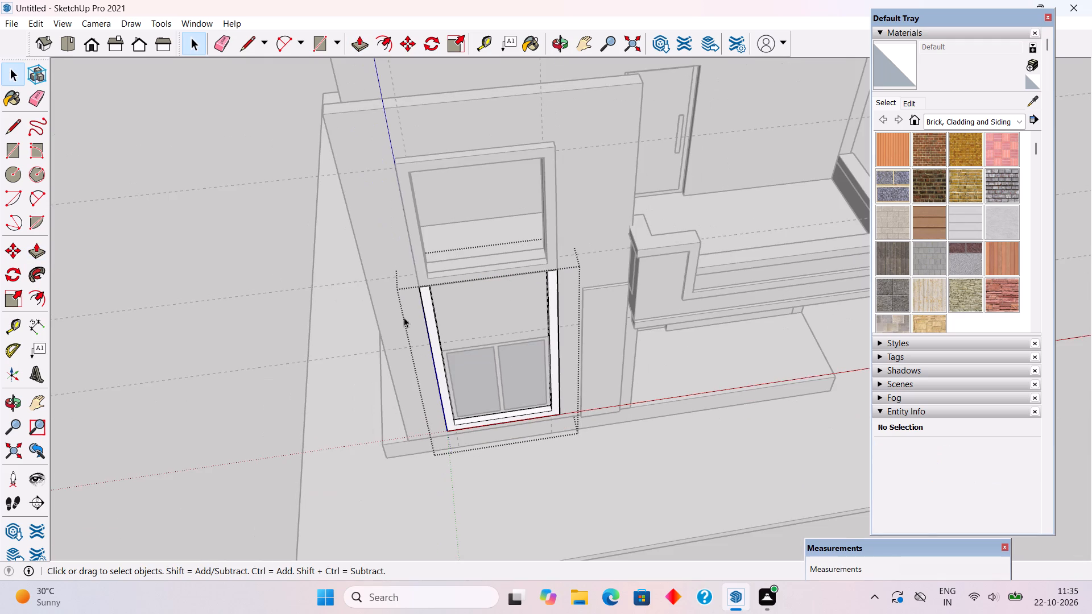
click(242, 321)
Draw a rectangle filling the upper window frame's opening from corner to corner.
scroll(348, 400, down, 5)
middle_drag(606, 391, 582, 238)
scroll(515, 354, up, 3)
scroll(403, 417, down, 2)
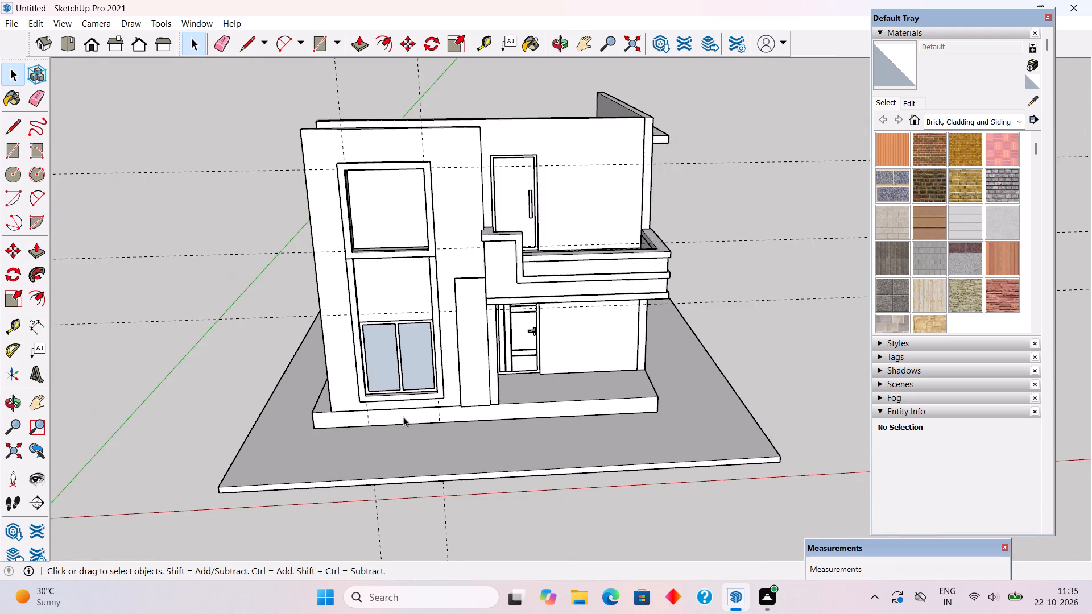
scroll(403, 417, down, 1)
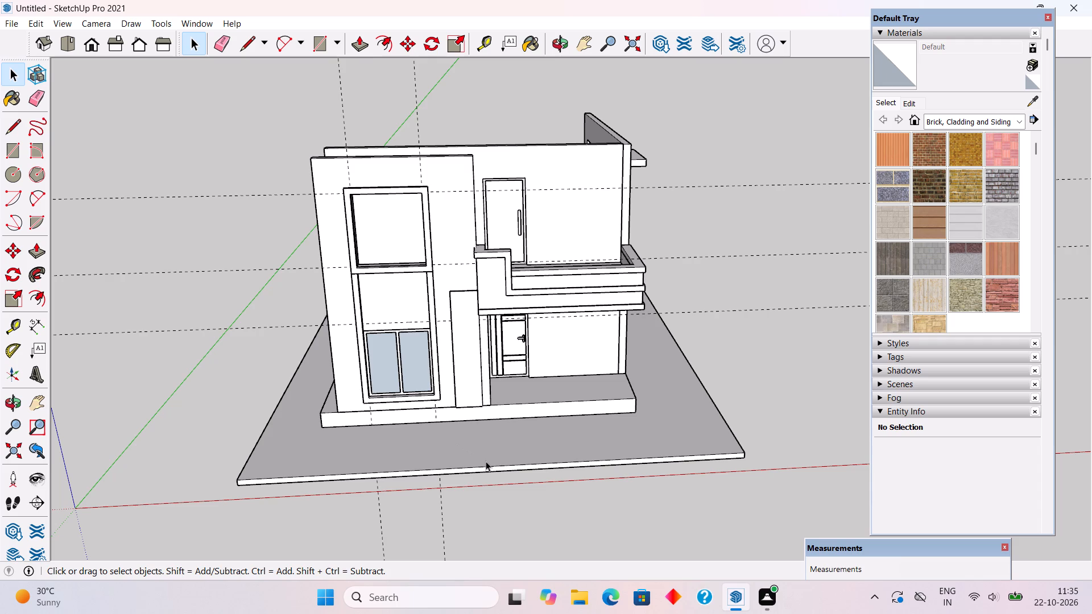
middle_drag(486, 461, 493, 410)
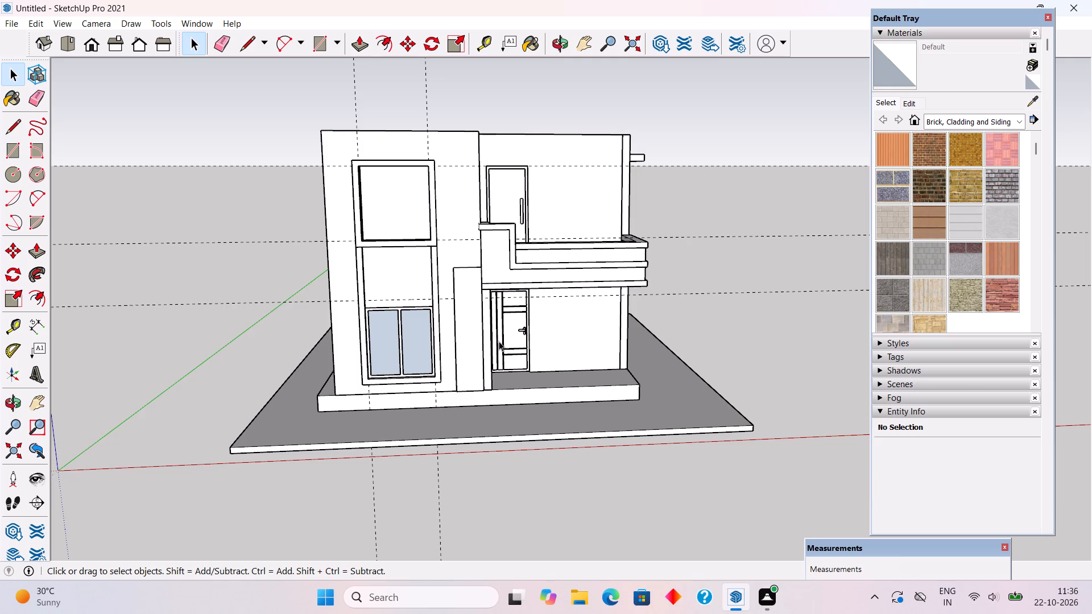
middle_drag(393, 222, 394, 261)
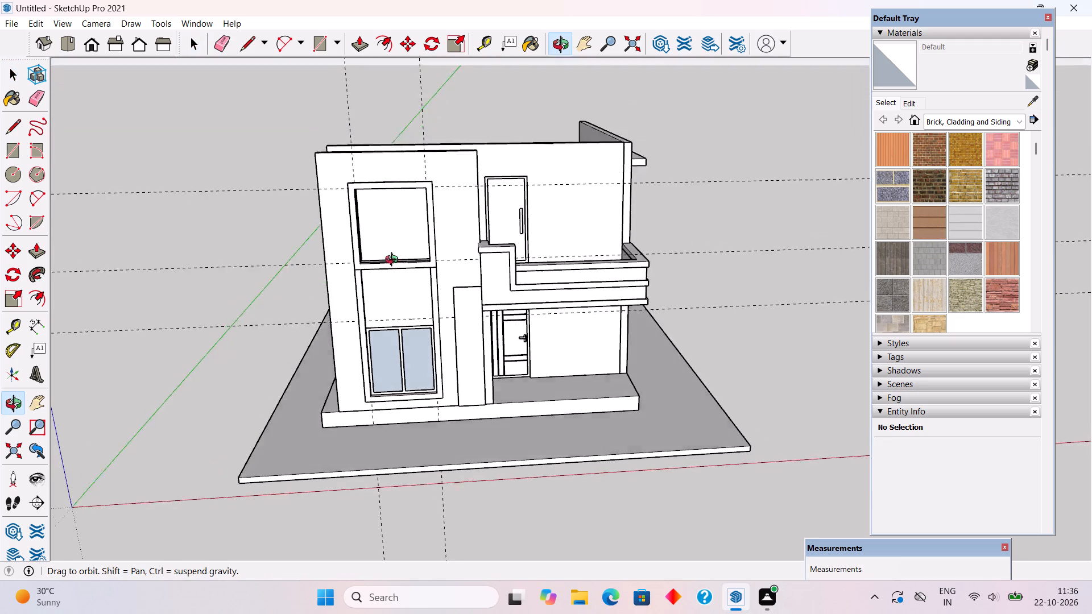
middle_drag(394, 261, 404, 301)
scroll(418, 156, up, 2)
scroll(410, 241, up, 6)
middle_drag(417, 242, 433, 219)
key(r)
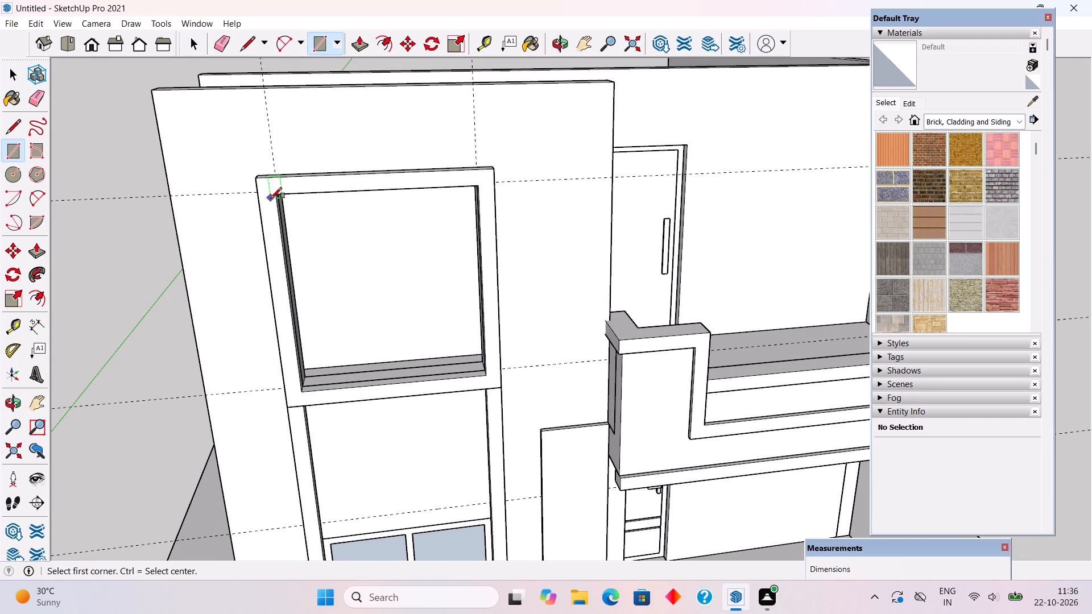
click(274, 196)
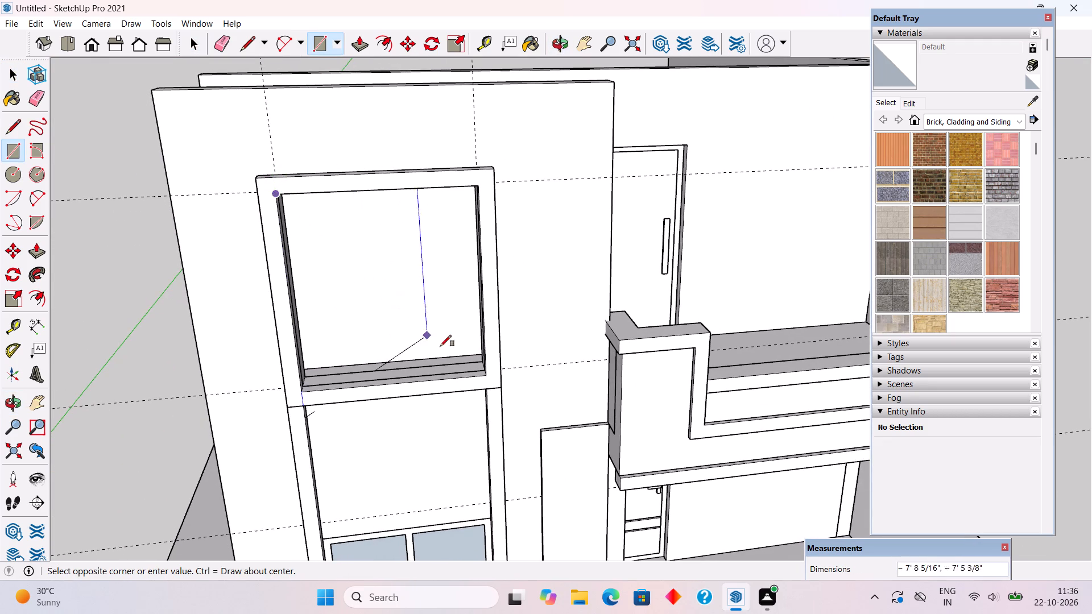
click(485, 376)
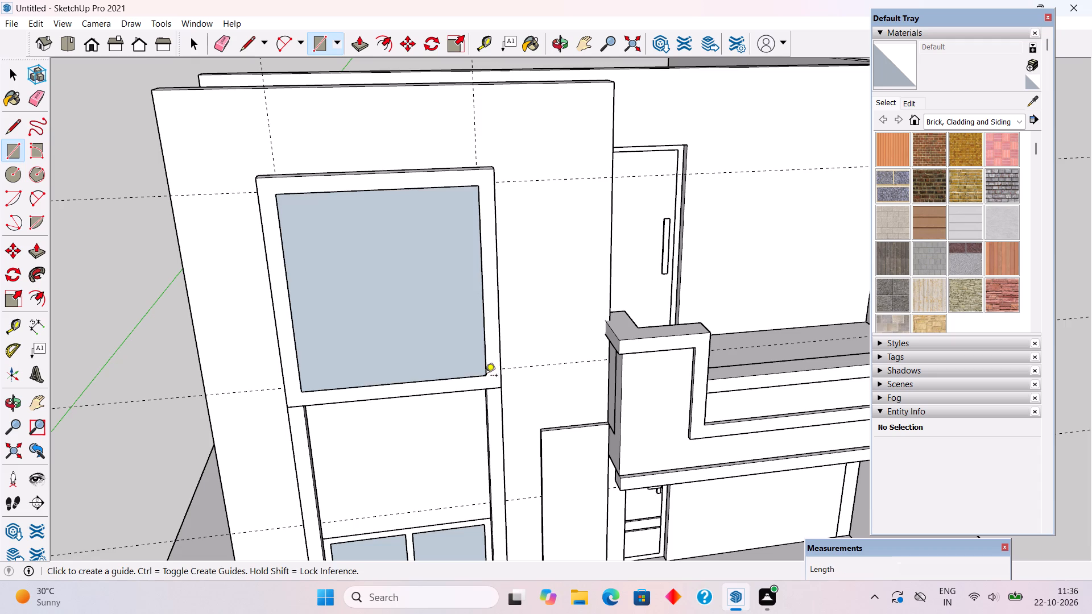
Offset the upper window rectangle's outline 3" inward.
key(t)
click(462, 377)
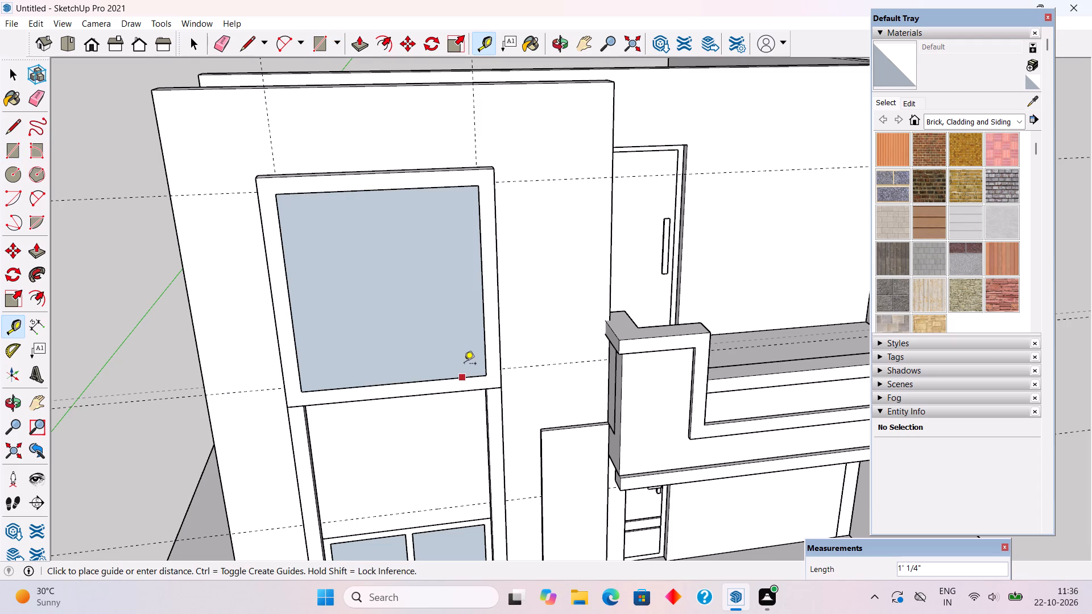
key(f)
click(445, 368)
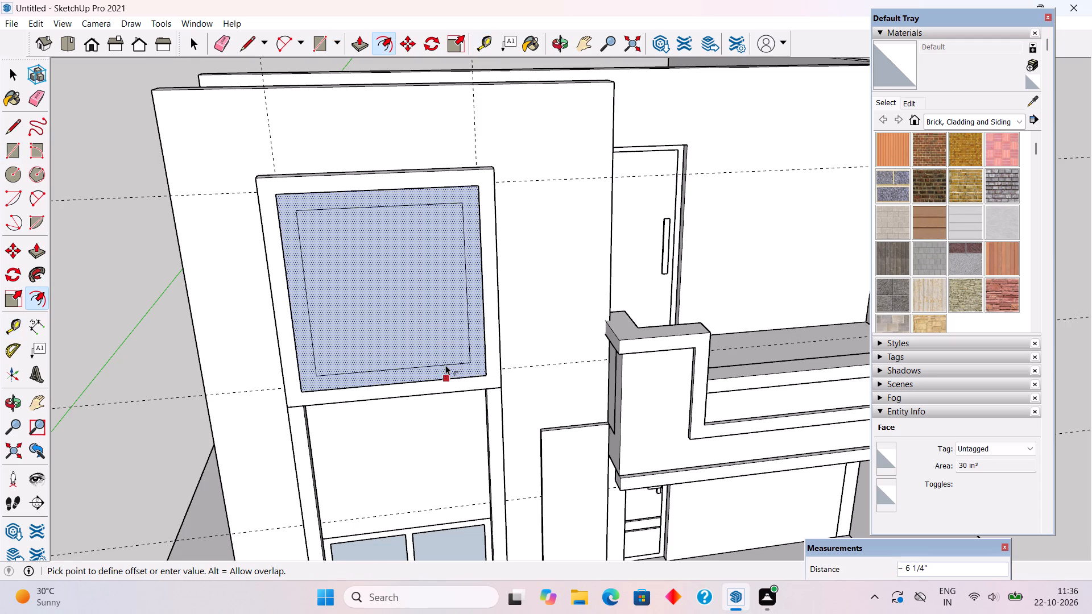
text(3")
key(Return)
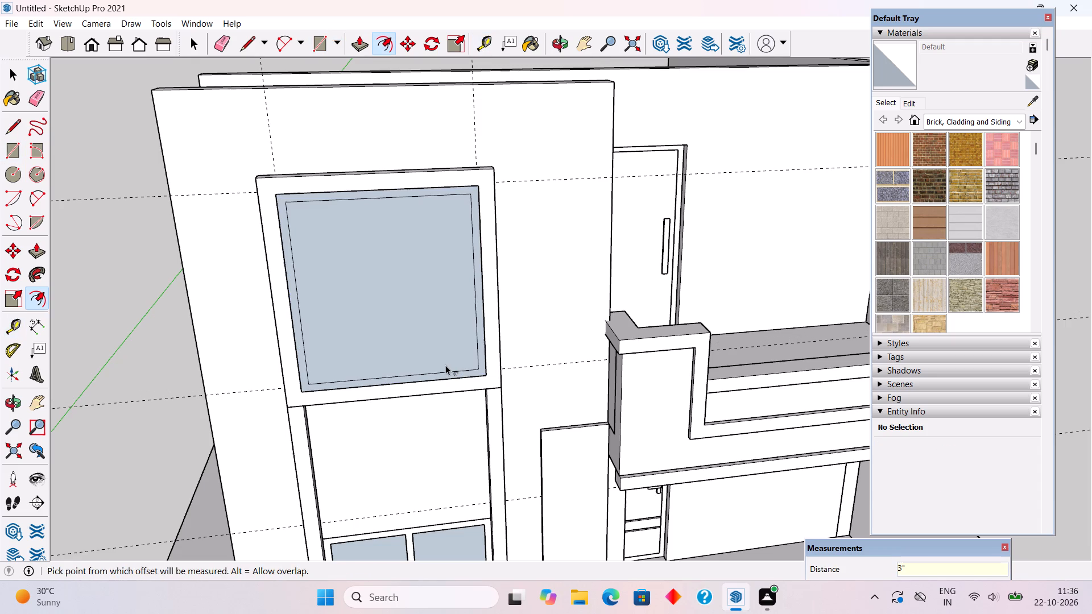
Place a vertical centre guide 2'9" from the upper window's inner side edge, plus parallel guides 1.5" on either side of it.
key(t)
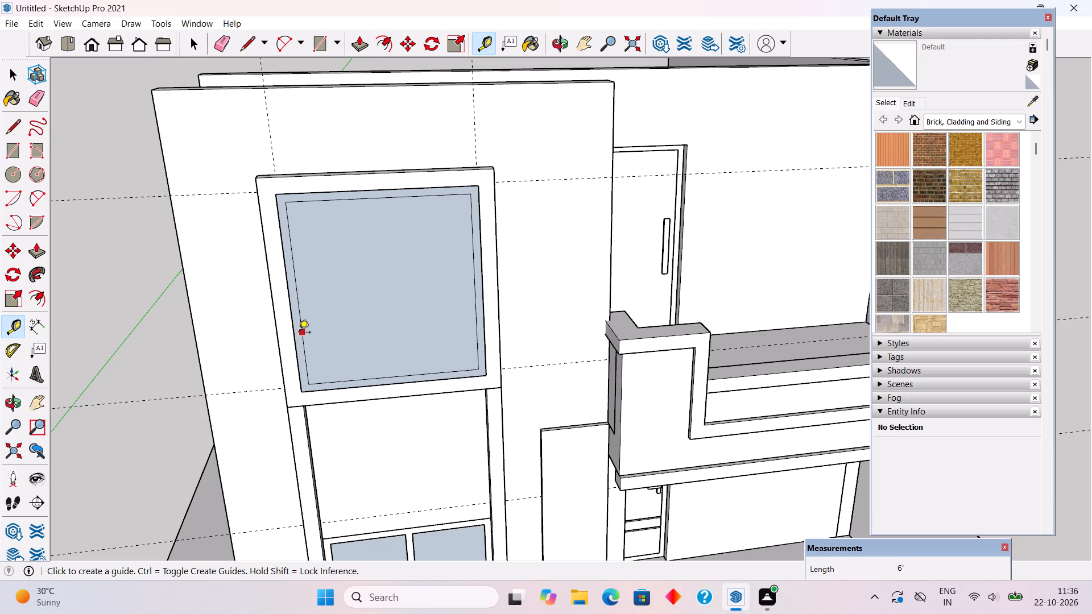
click(299, 333)
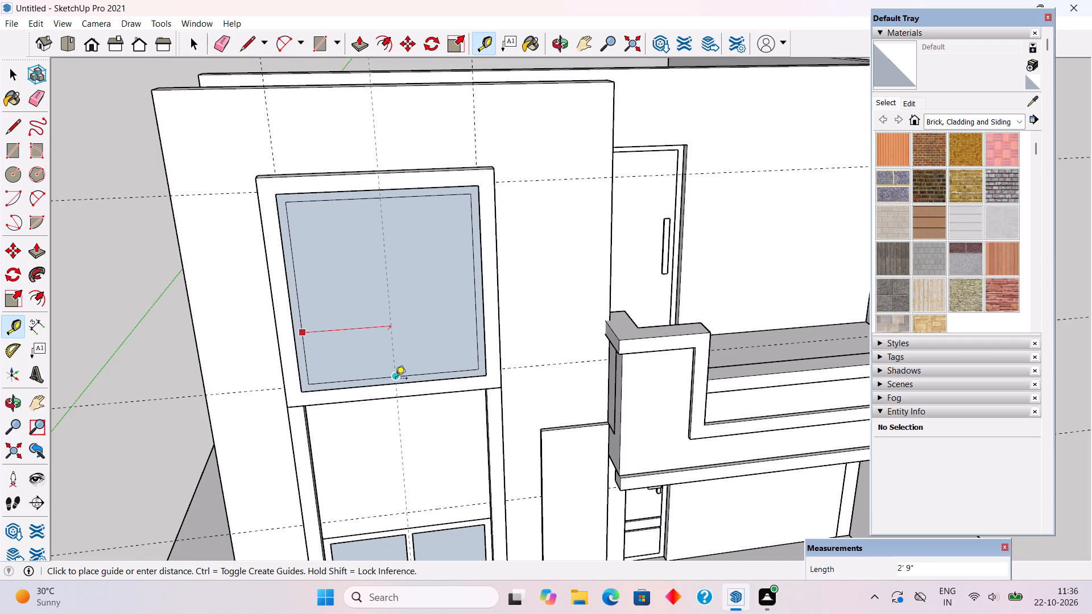
click(396, 379)
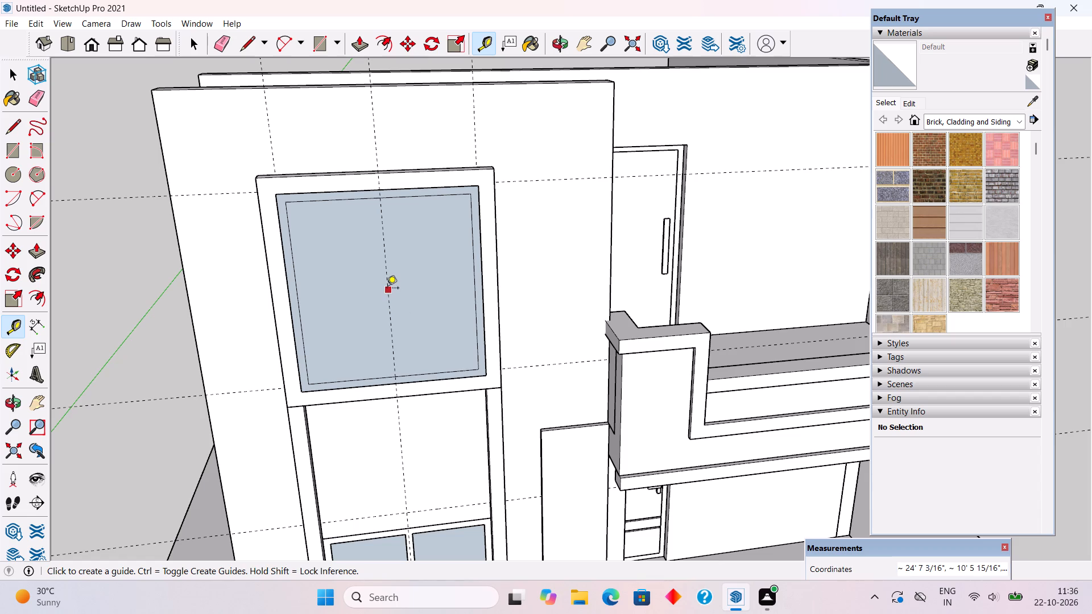
click(387, 289)
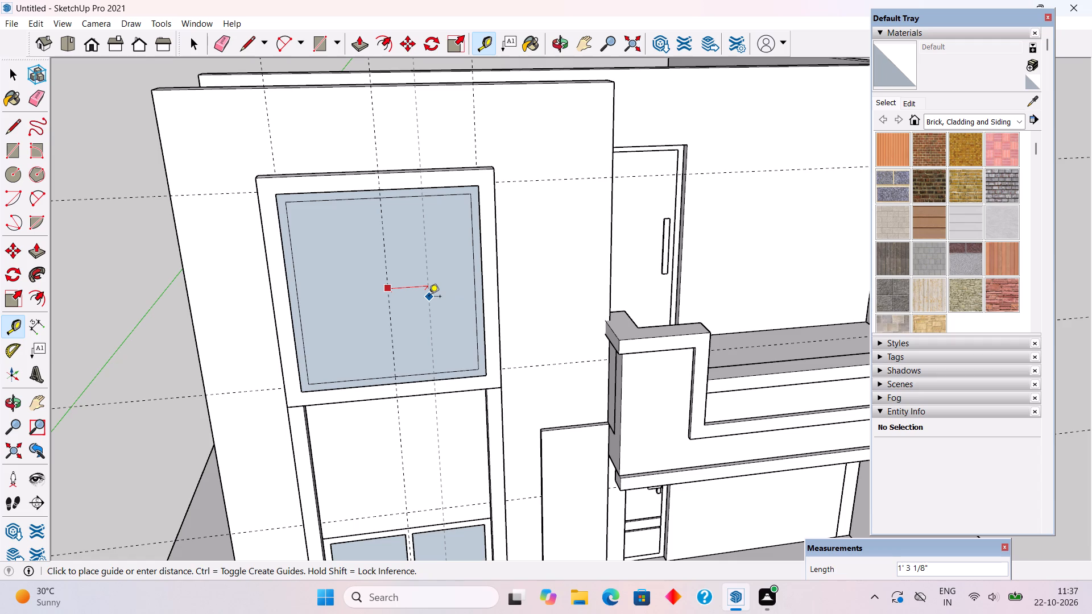
key(period)
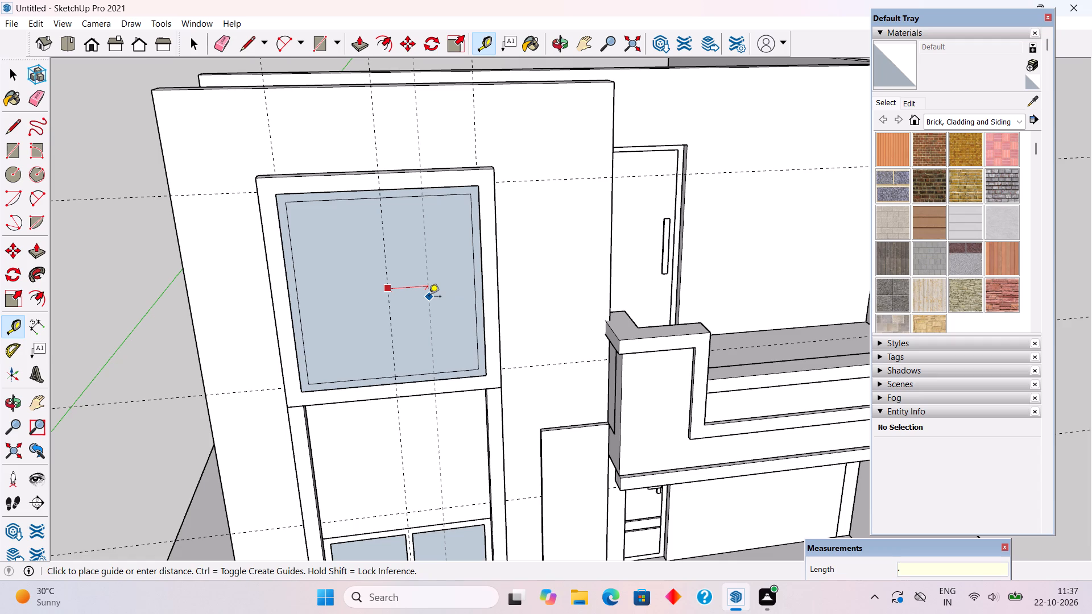
key(BackSpace)
text(1.5")
key(Return)
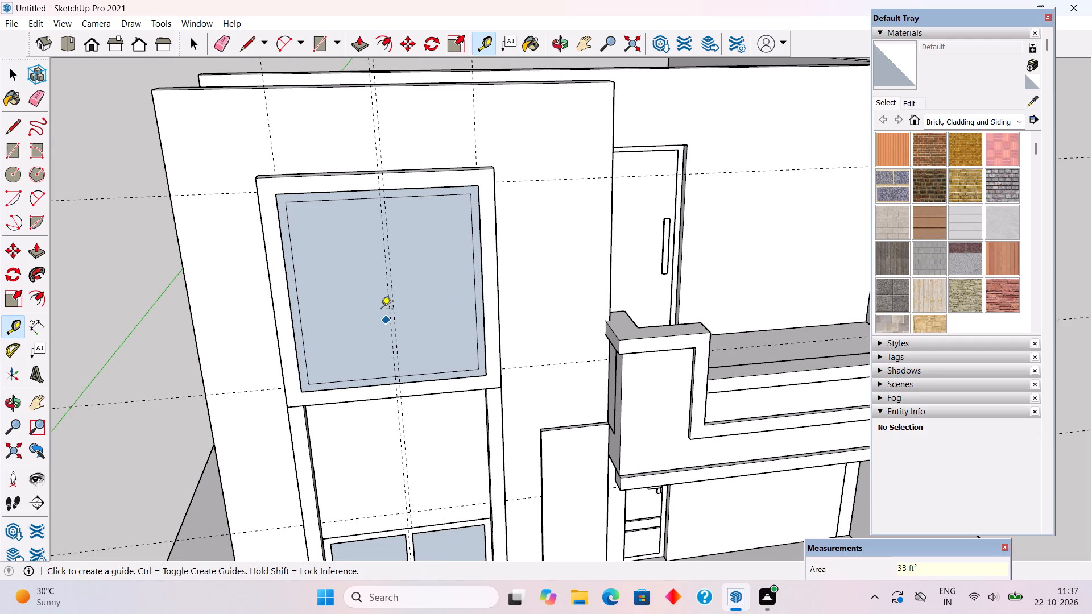
scroll(383, 333, up, 2)
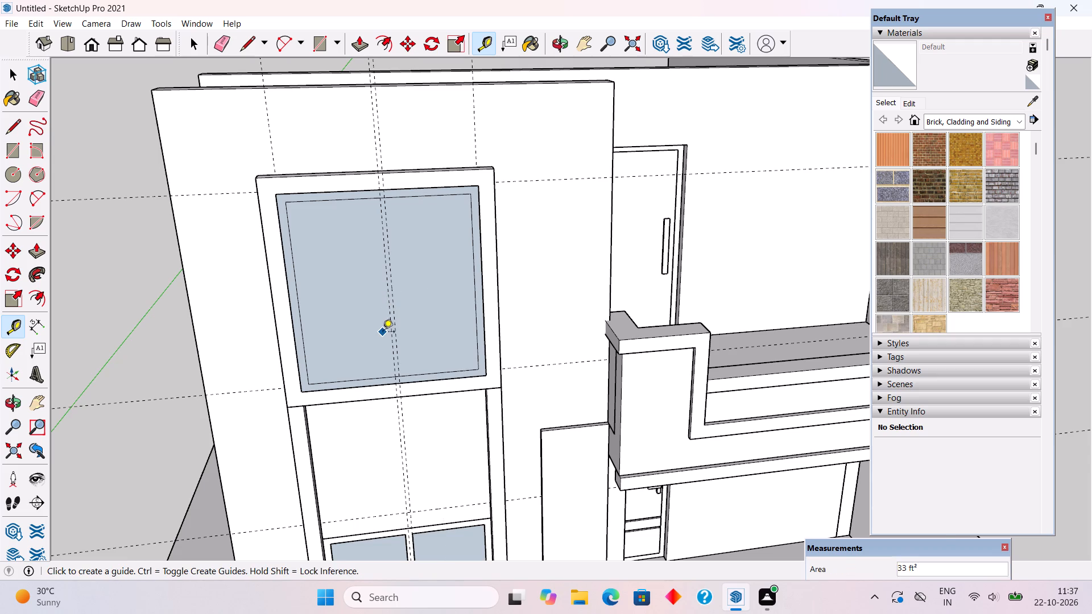
scroll(383, 333, up, 1)
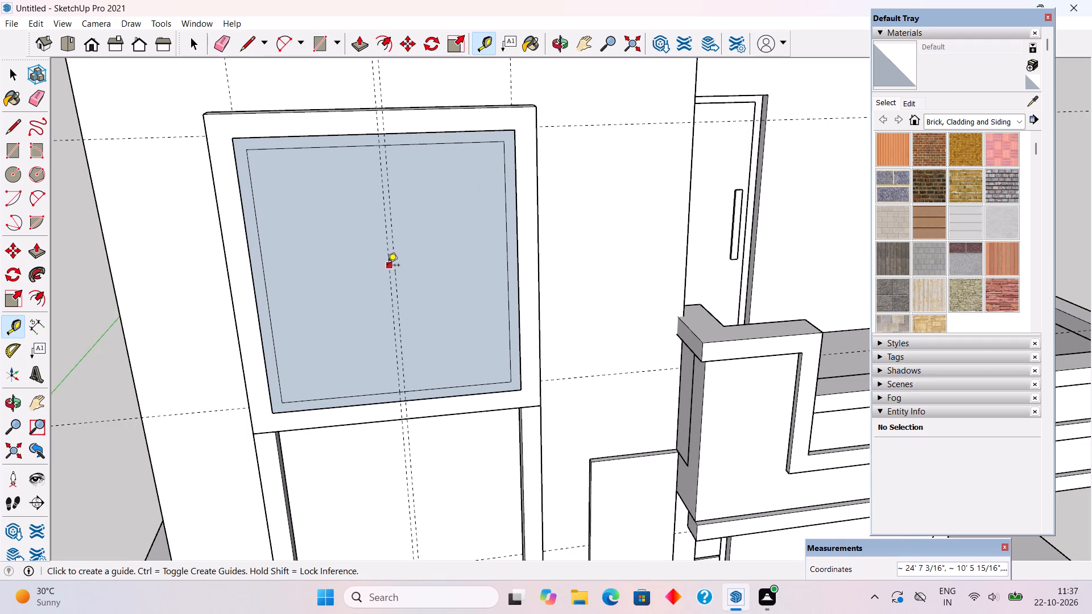
click(386, 261)
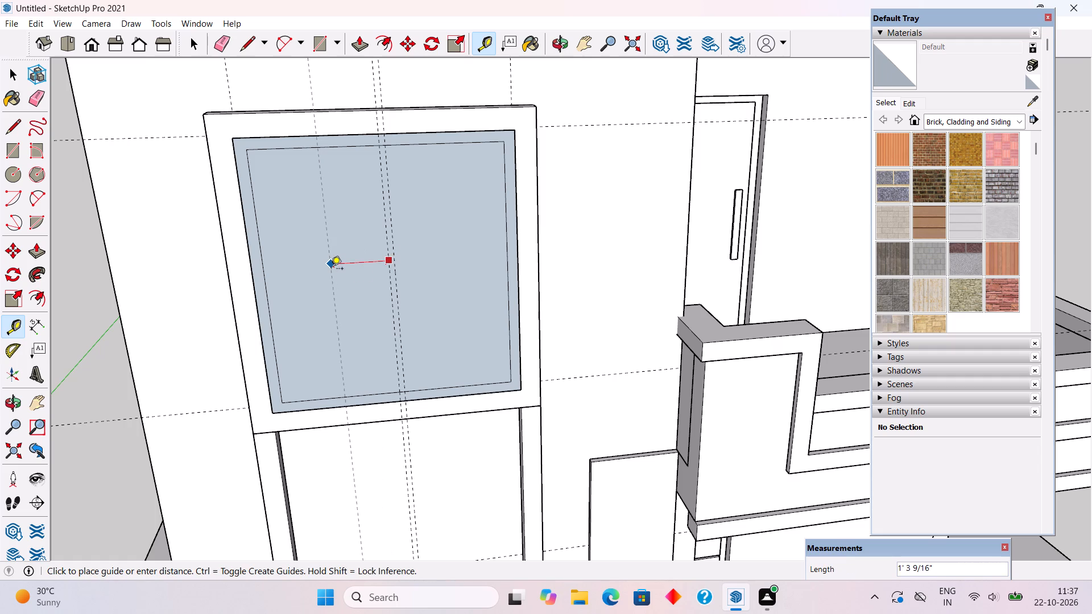
text(1.5")
key(Return)
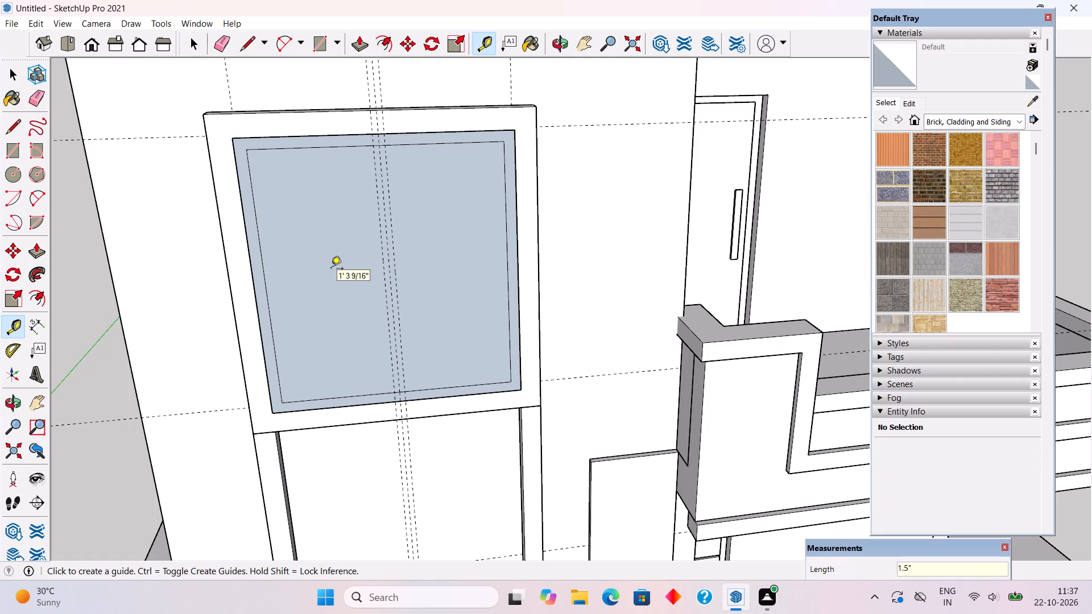
Draw two 6' vertical mullion lines along the outer guides, between the inner outline's top and bottom edges.
key(l)
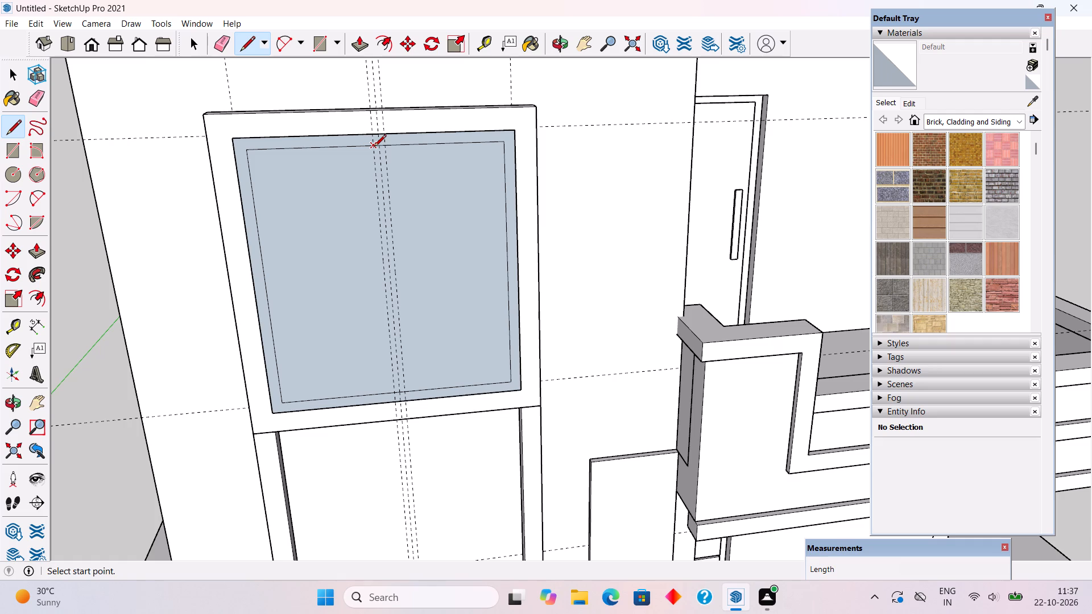
click(374, 147)
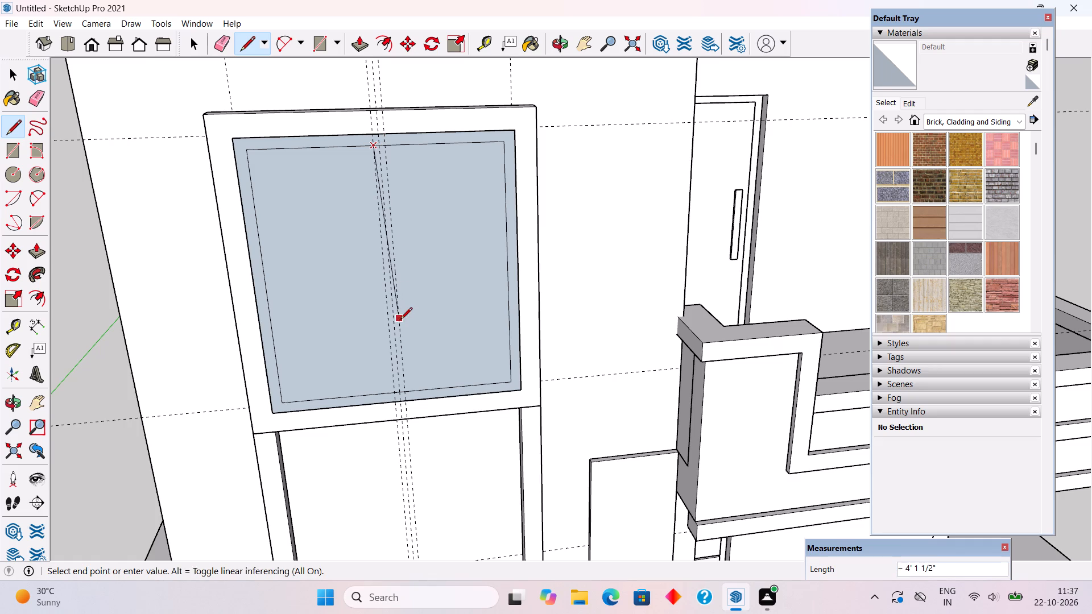
click(391, 395)
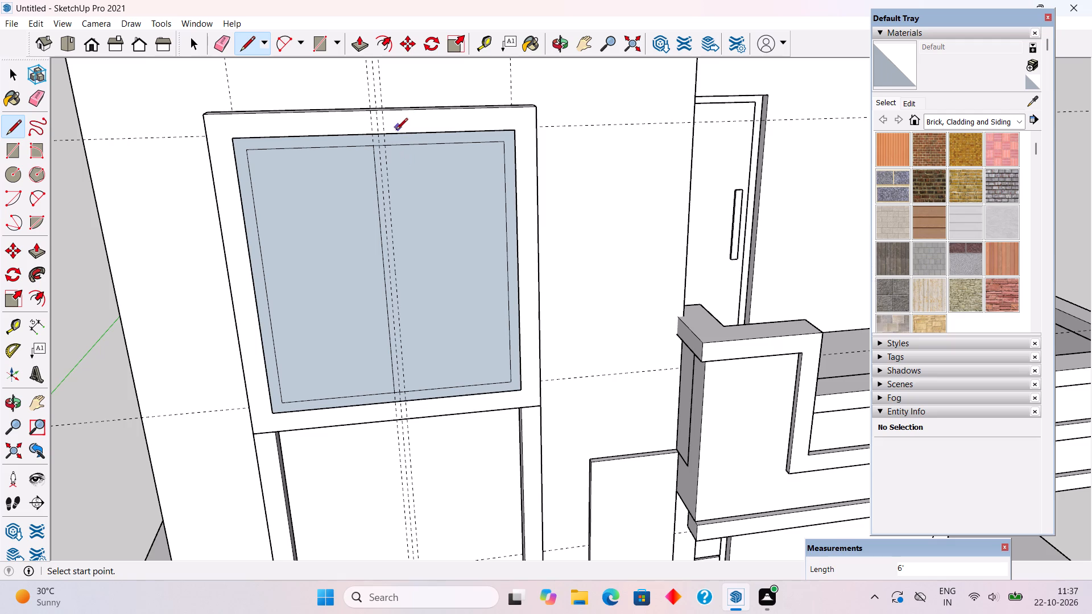
click(383, 142)
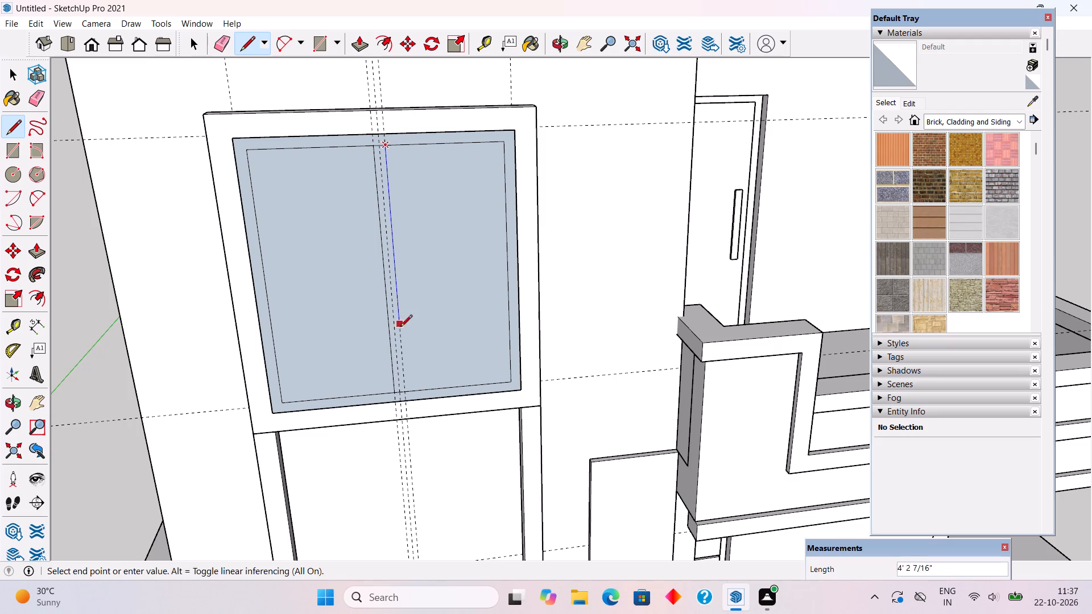
click(407, 395)
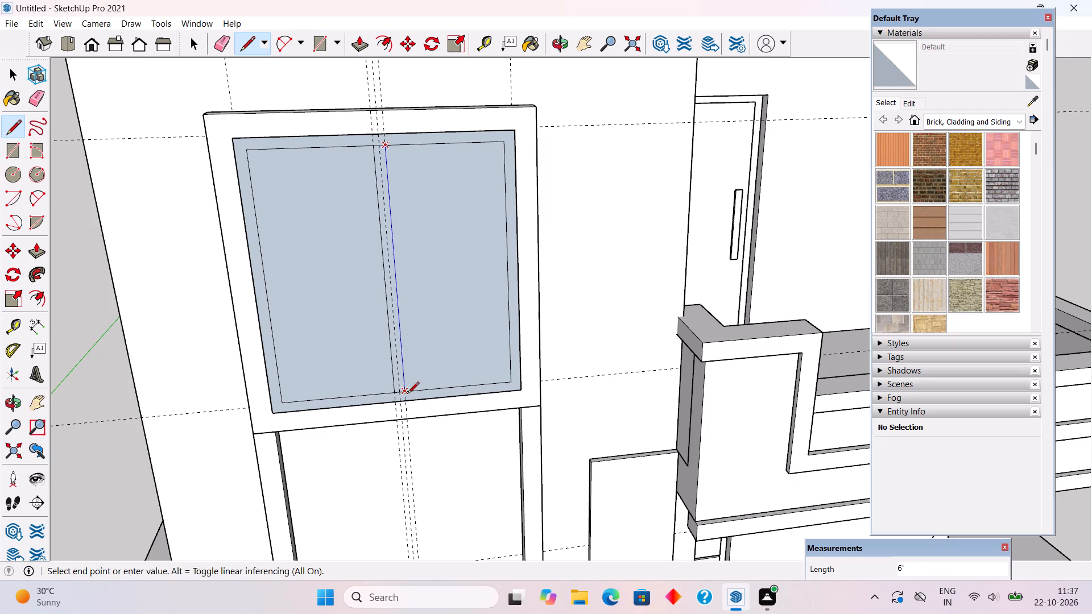
Erase the short inner-outline segments between the two mullion lines at the upper window's top and bottom edges.
key(e)
click(399, 389)
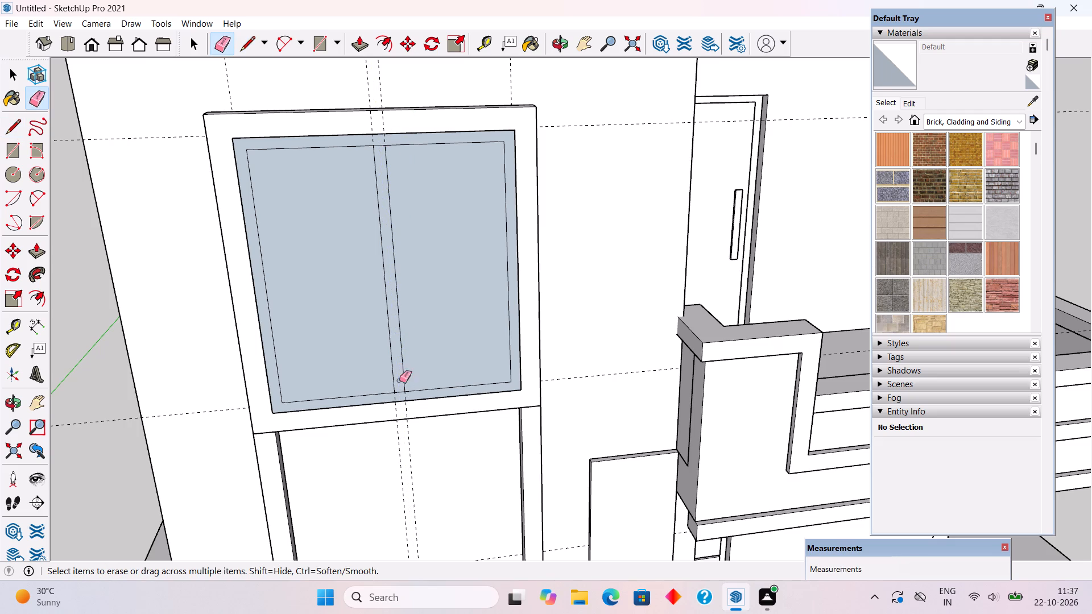
click(382, 146)
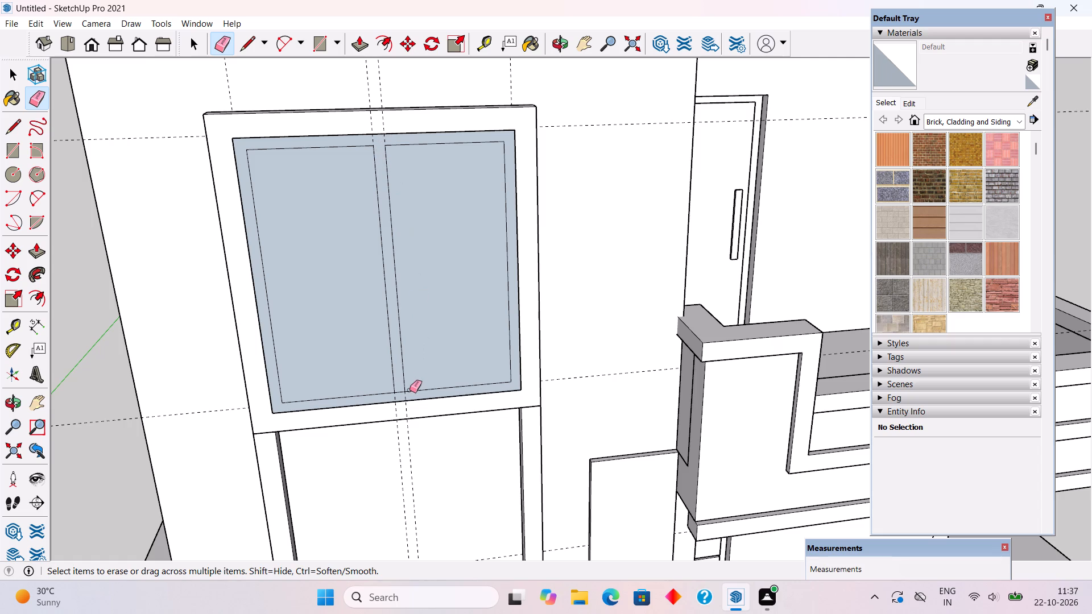
click(400, 392)
Delete the two pane faces on either side of the upper window's mullion, leaving only the sash profile.
key(space)
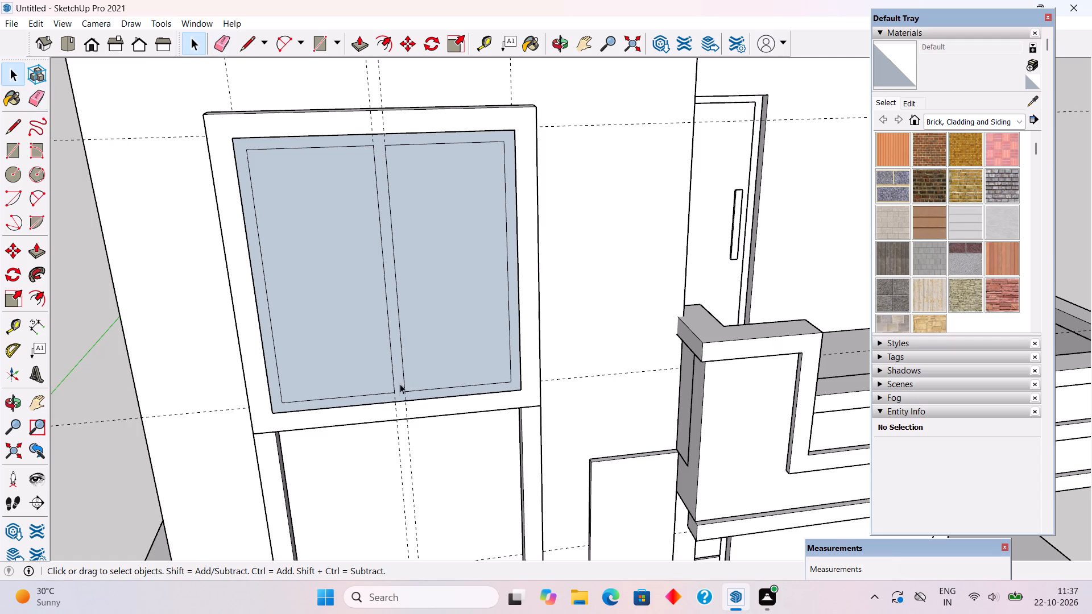
click(382, 360)
key(Delete)
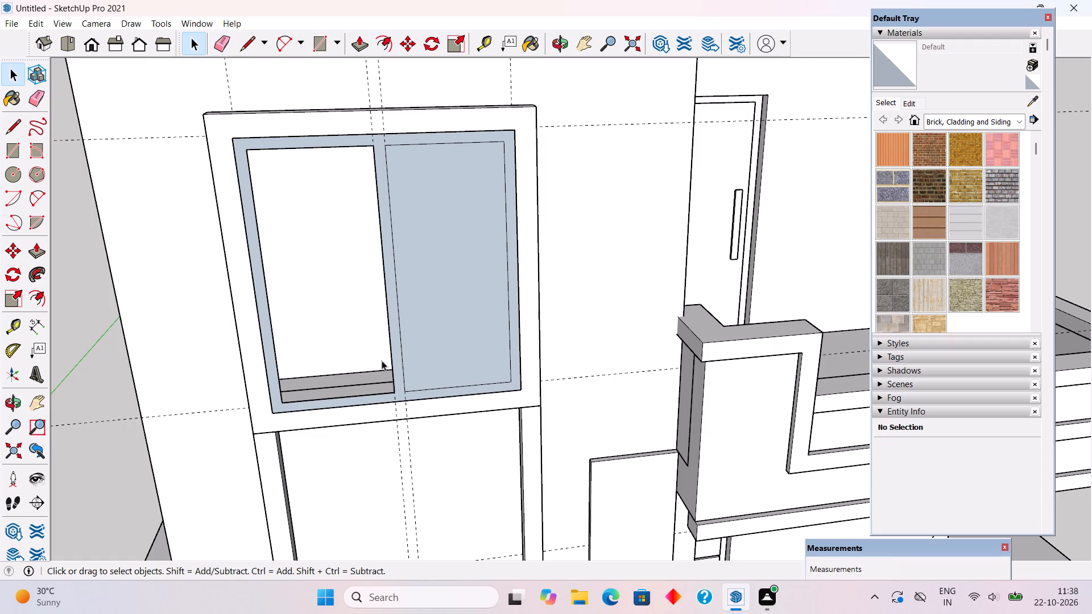
click(486, 347)
key(Delete)
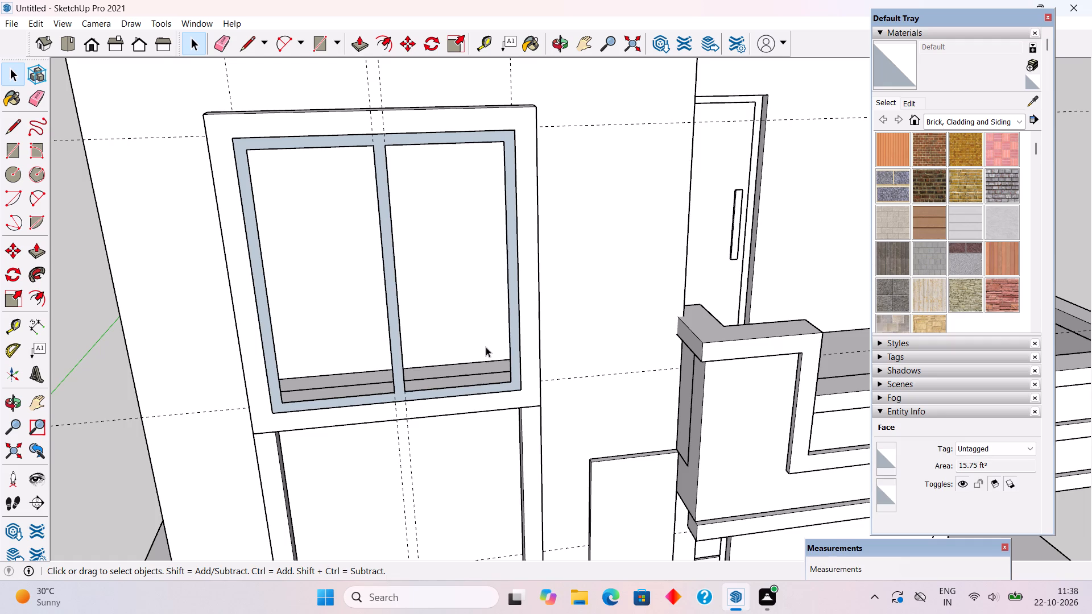
Push/Pull the upper window's sash and mullion face out by 3".
key(p)
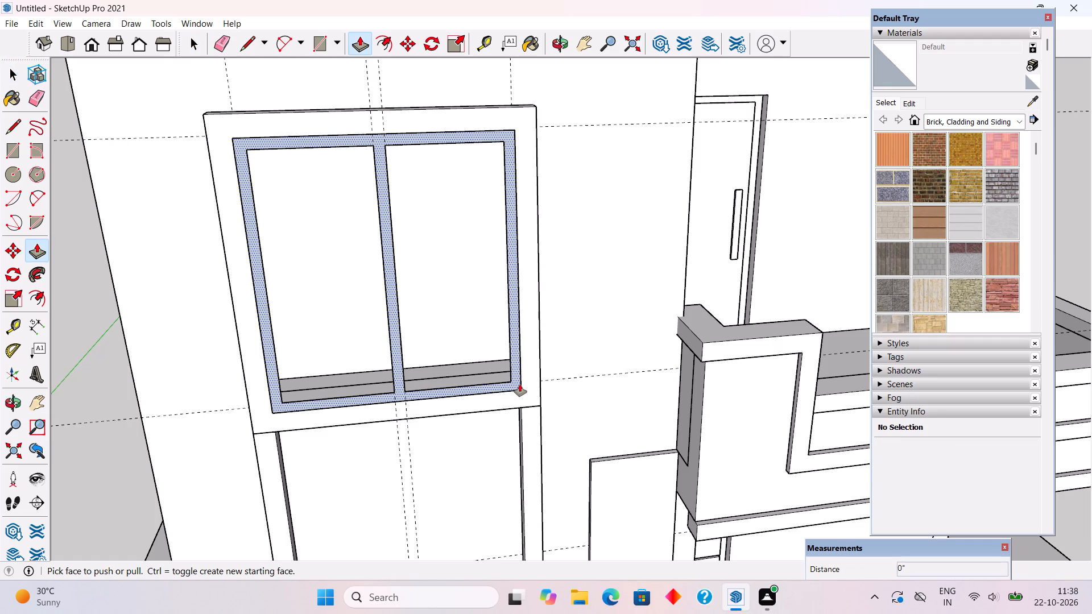
click(520, 384)
text(3")
key(Return)
key(space)
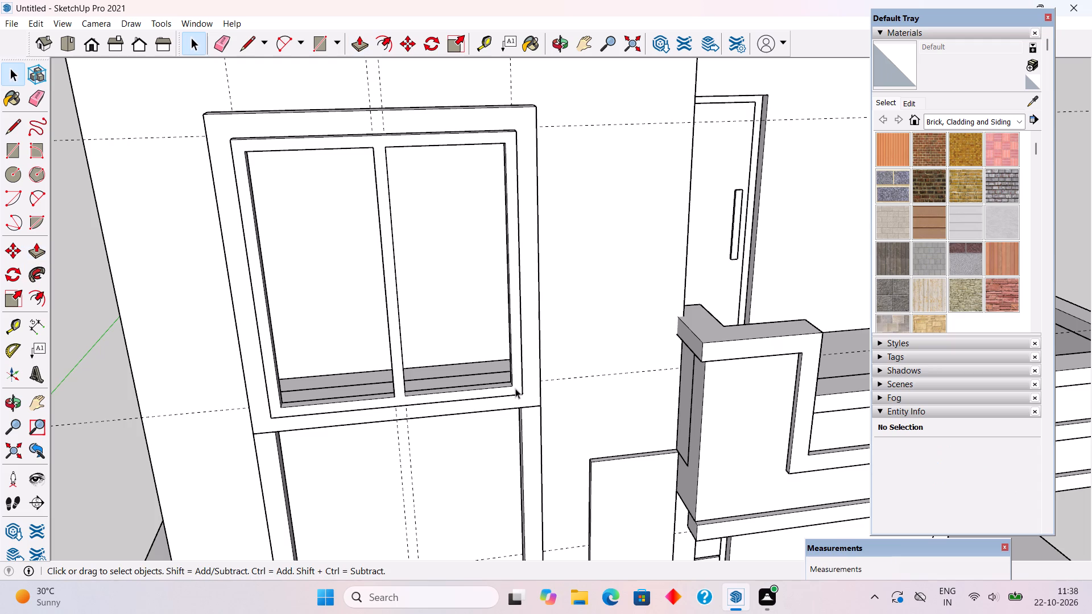
Group all the geometry of the extruded upper window sash.
triple_click(515, 388)
right_click(515, 388)
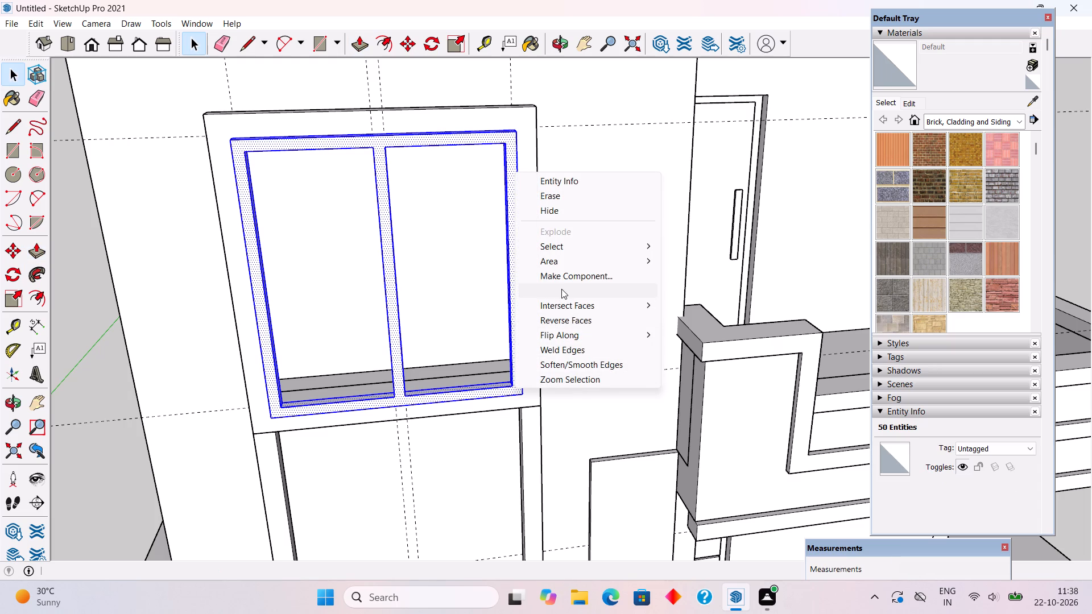
click(561, 289)
Move the sash group back by its lower outer corner so it sits recessed inside the upper window frame's opening.
middle_drag(442, 359, 667, 403)
scroll(652, 380, down, 4)
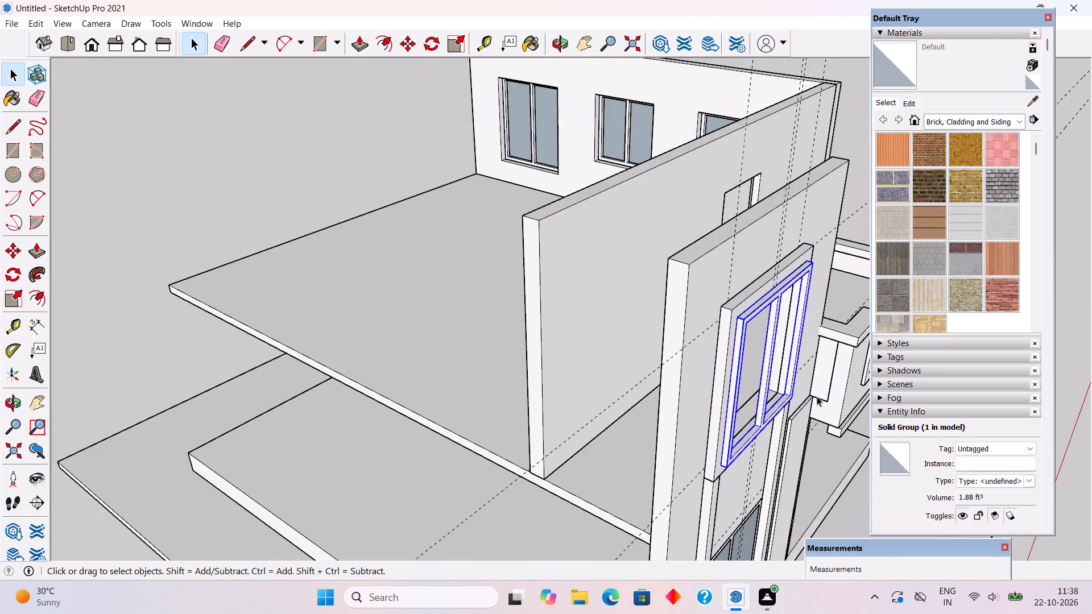
middle_drag(791, 381, 693, 333)
scroll(664, 360, up, 12)
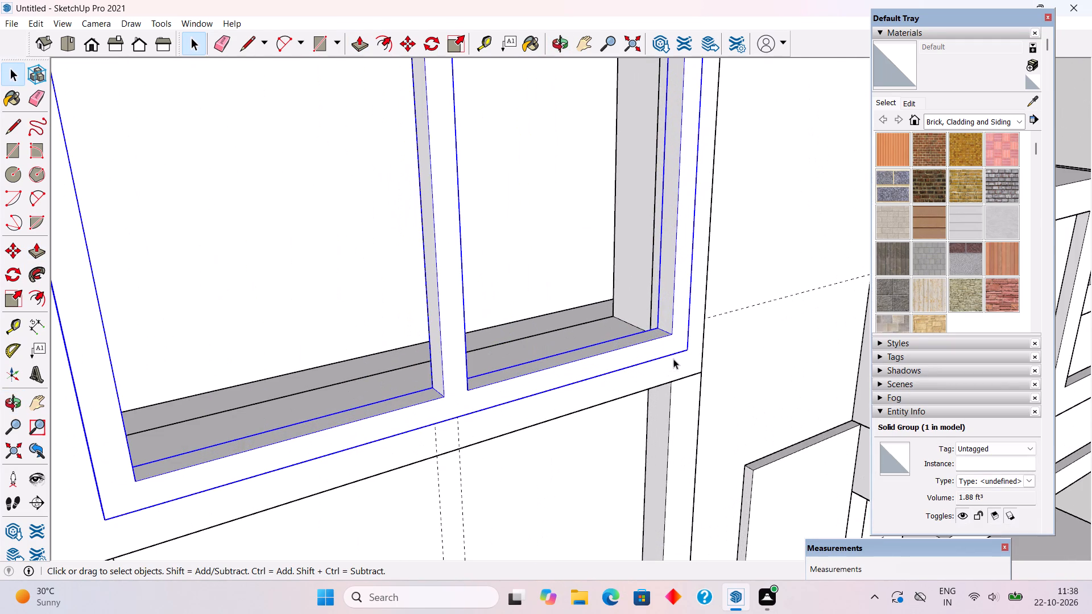
key(m)
click(692, 350)
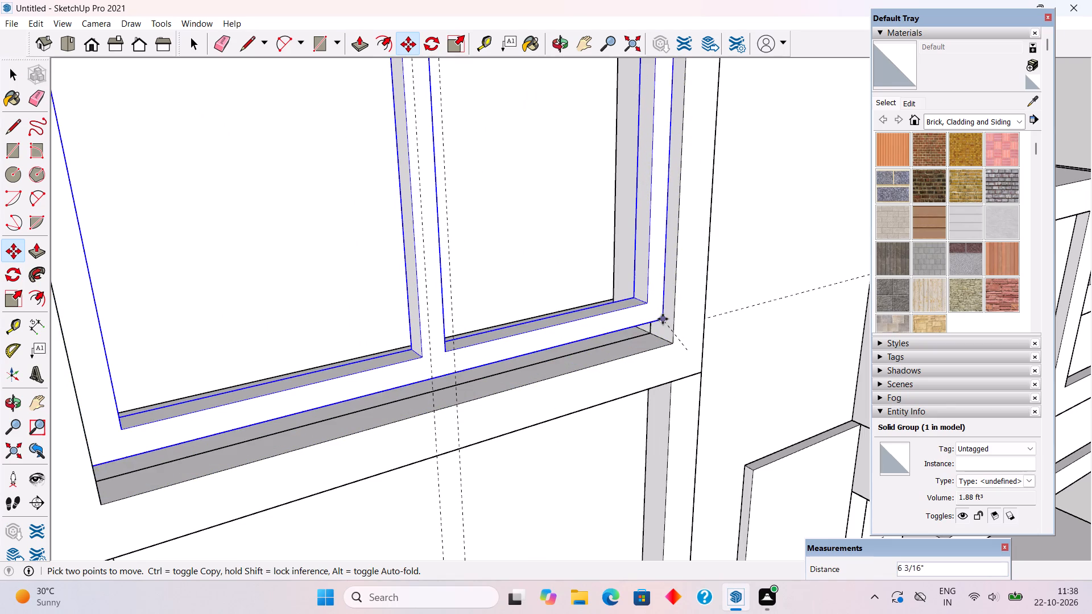
click(655, 333)
key(space)
scroll(655, 333, down, 5)
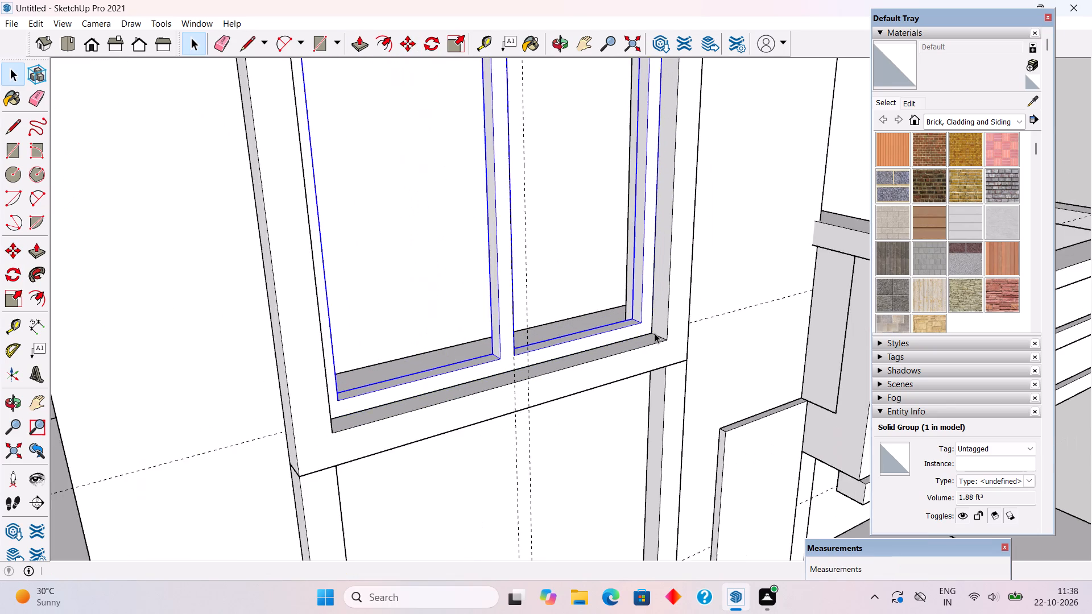
scroll(655, 333, down, 9)
click(333, 144)
Draw a glass pane rectangle in each of the upper sash's two openings, each about 2'8" by 6'.
middle_drag(709, 294, 549, 290)
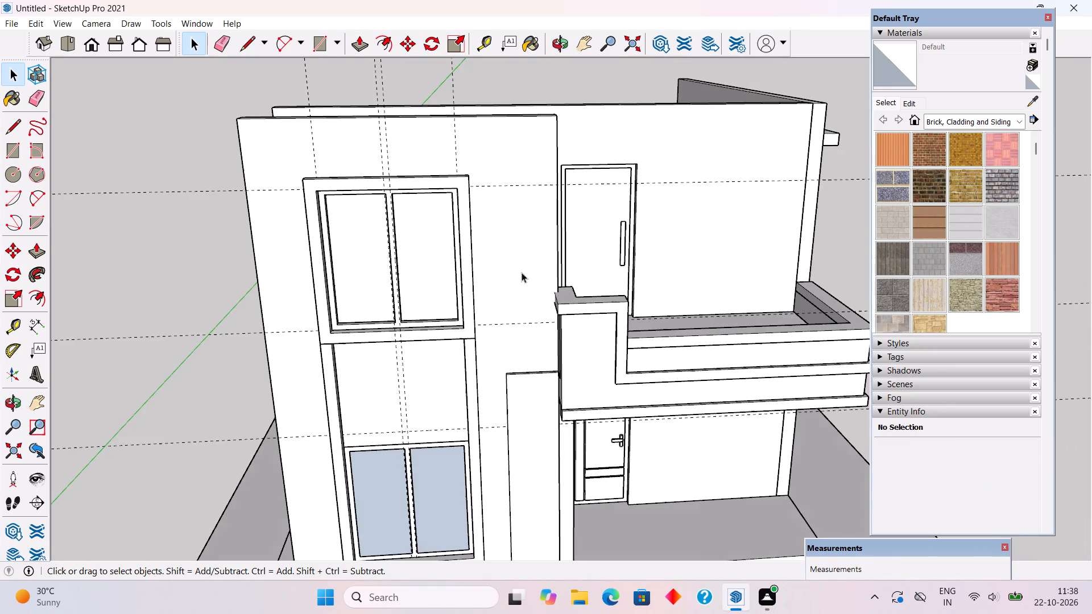
scroll(354, 214, up, 3)
middle_drag(569, 404, 572, 382)
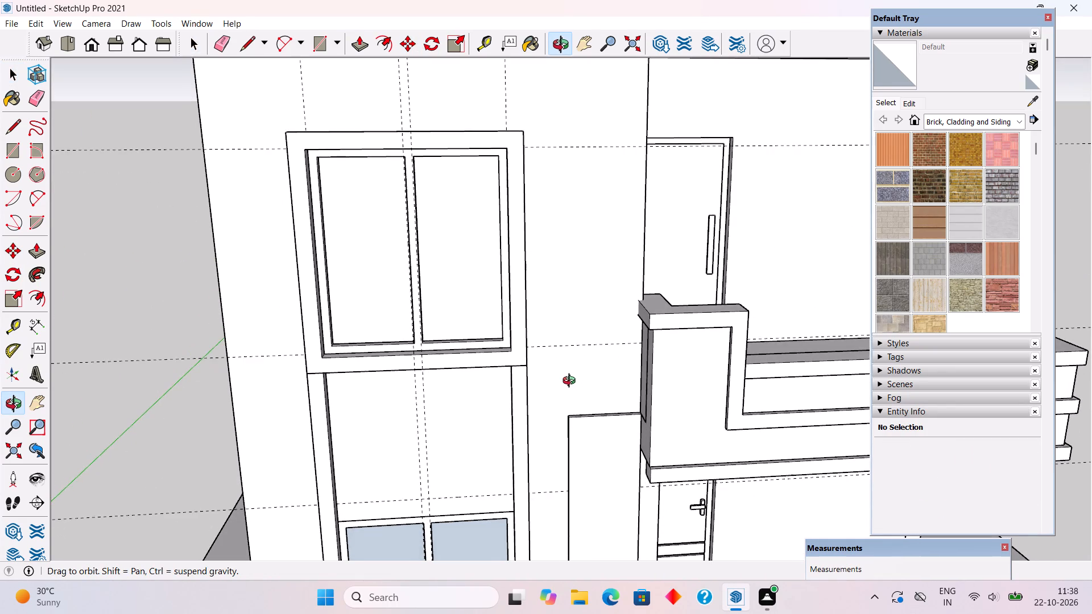
middle_drag(572, 382, 573, 374)
scroll(528, 114, up, 3)
scroll(549, 391, up, 1)
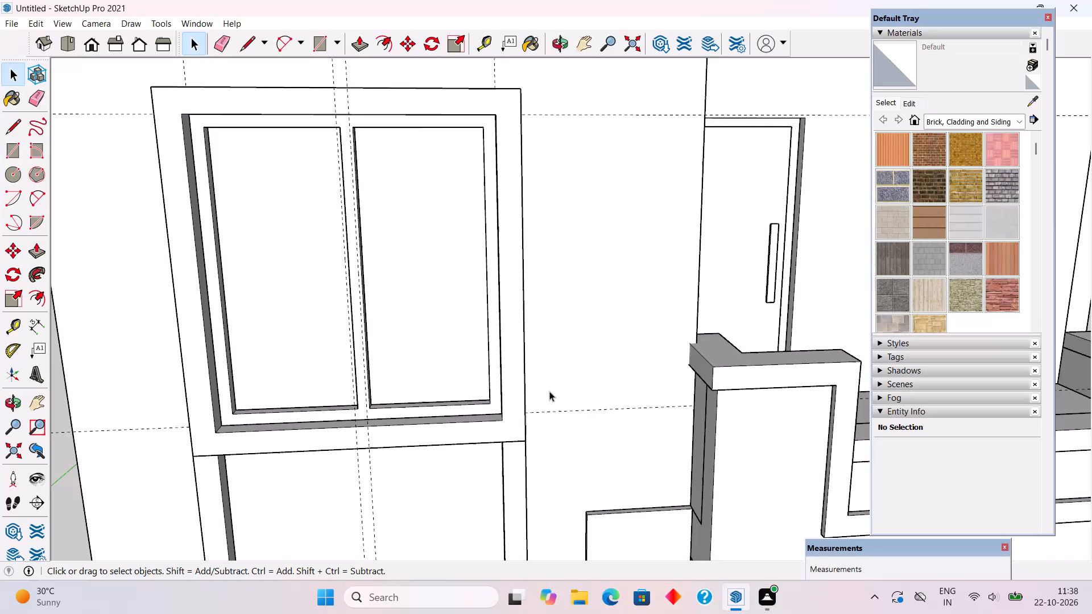
middle_drag(549, 389, 552, 373)
key(r)
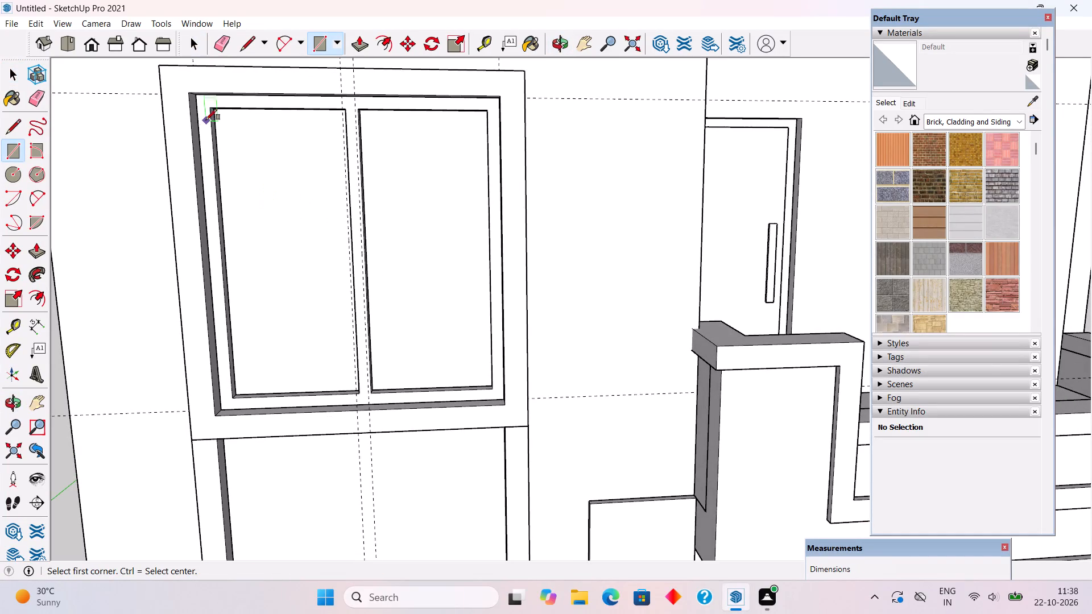
click(208, 115)
click(361, 395)
click(360, 105)
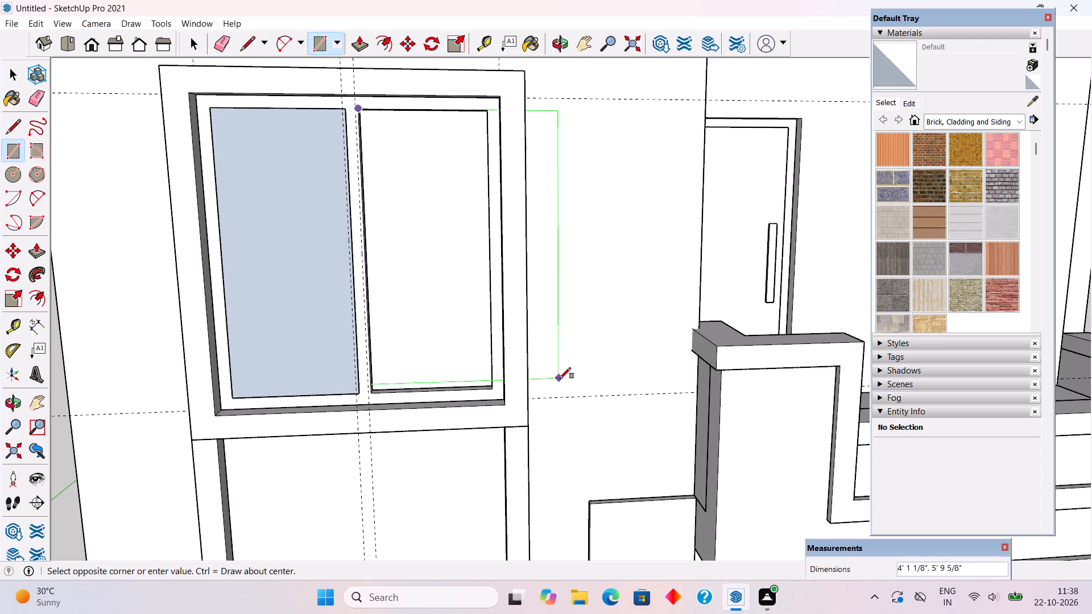
click(491, 392)
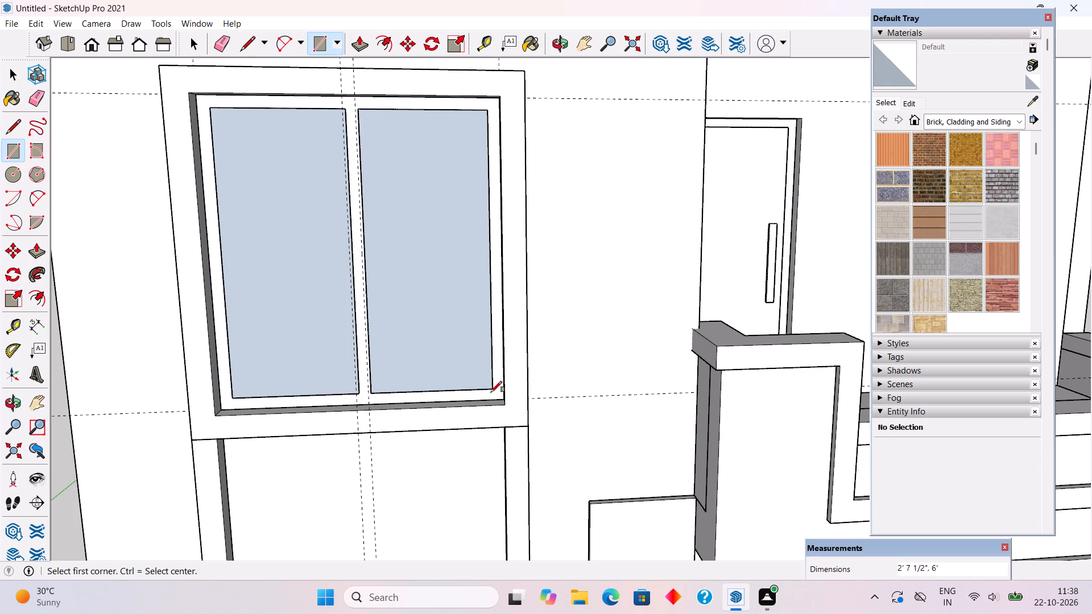
Make each of the upper window's two glass panes its own separate group.
key(space)
triple_click(459, 329)
right_click(459, 329)
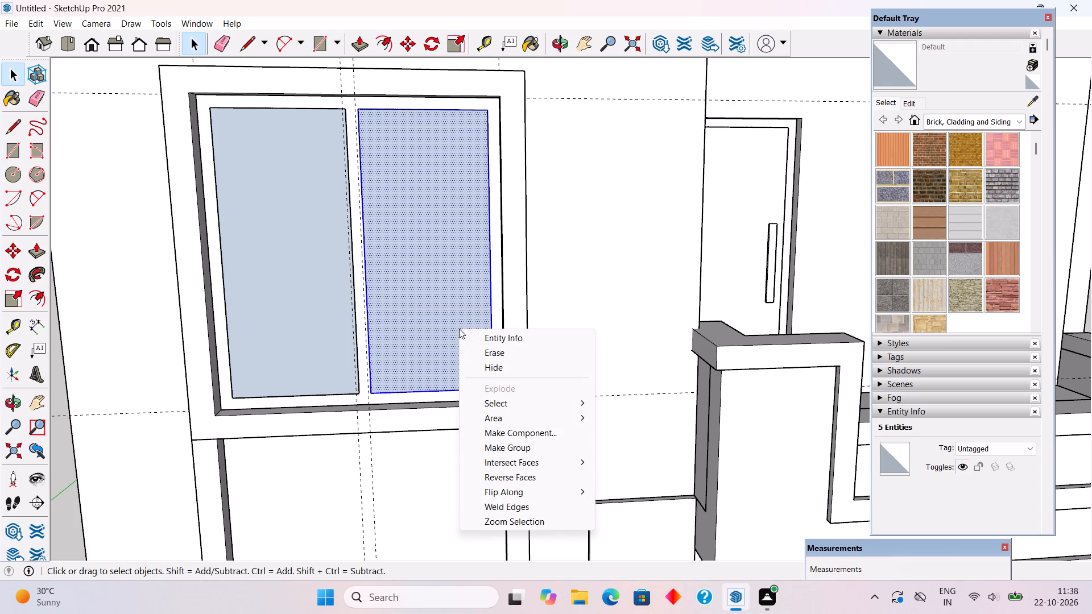
click(519, 443)
triple_click(341, 300)
right_click(341, 300)
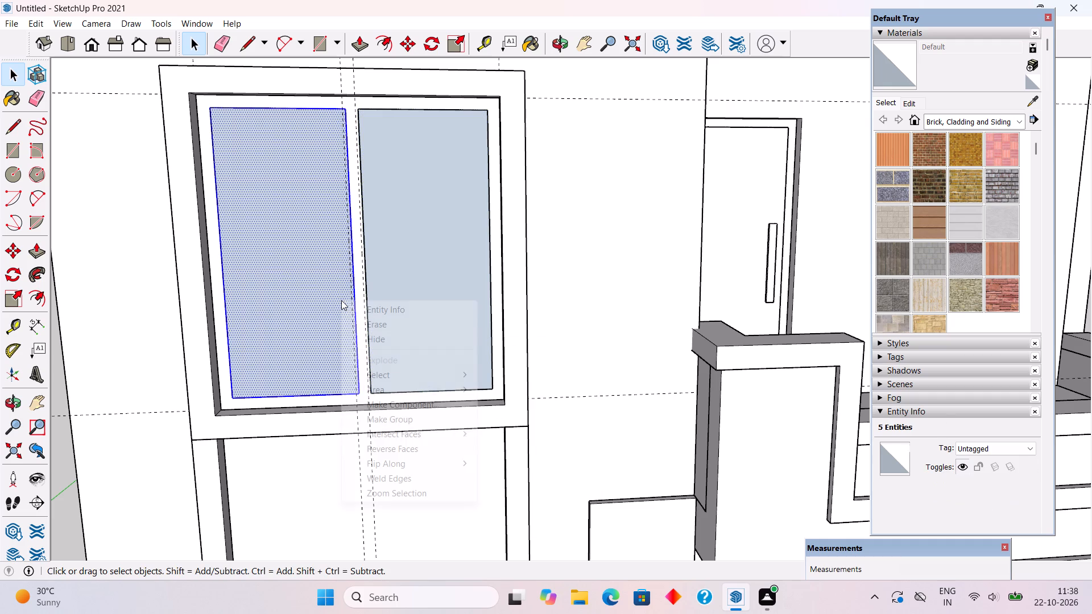
click(403, 422)
scroll(403, 422, down, 3)
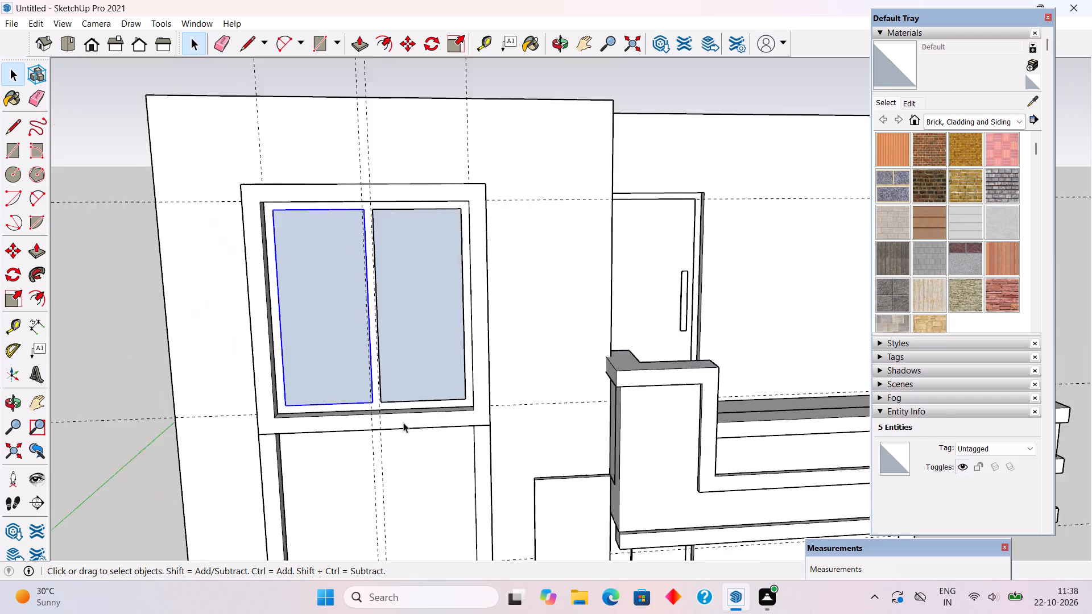
scroll(403, 422, down, 12)
click(229, 185)
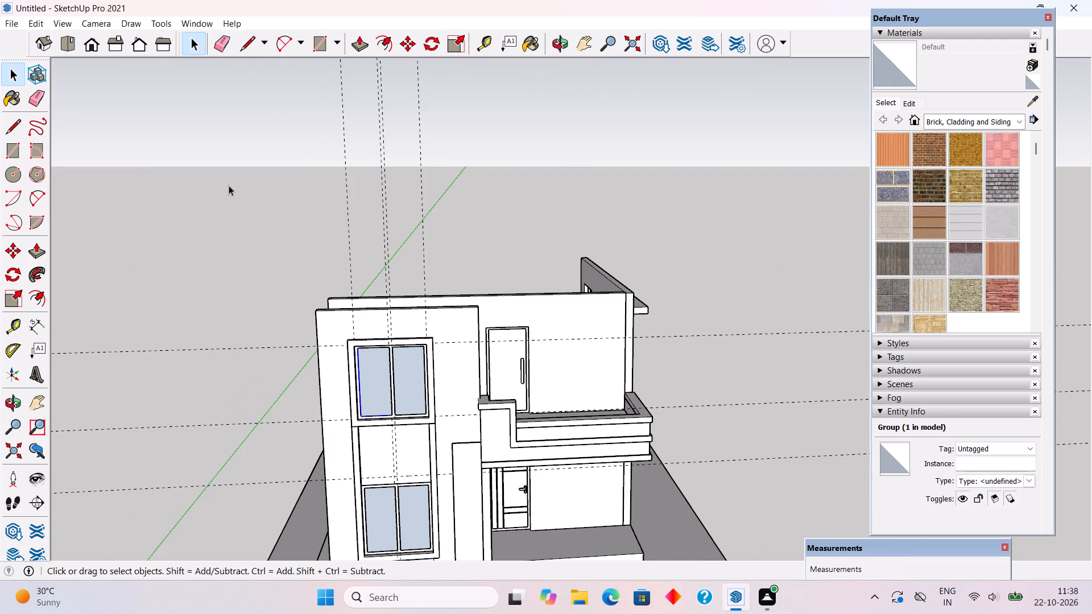
Examine the front facade's upper and lower windows and the wall area between them.
scroll(402, 262, down, 3)
scroll(406, 410, up, 8)
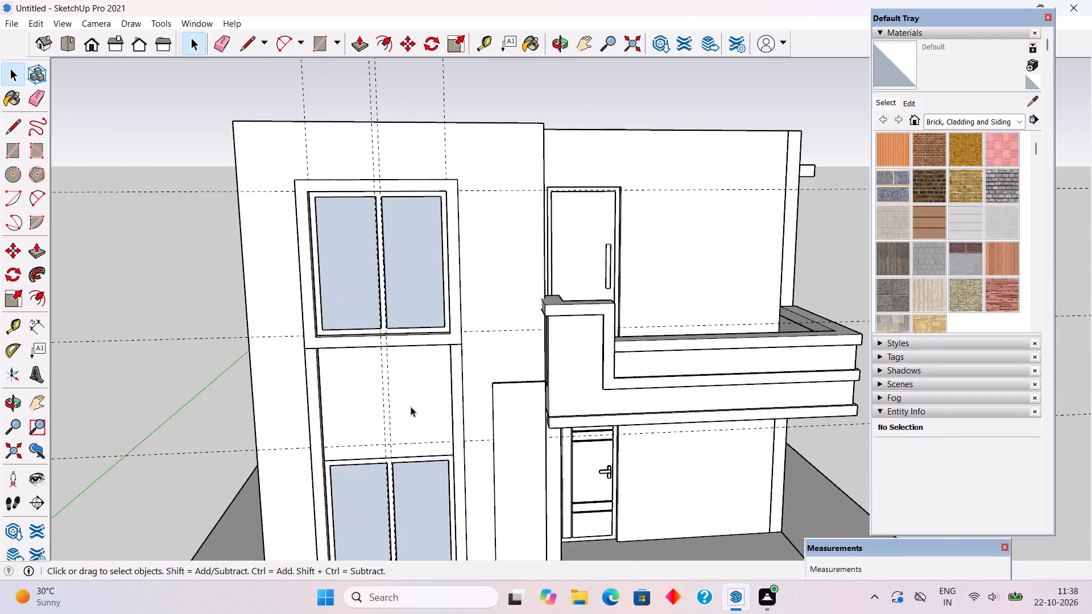
scroll(411, 406, up, 3)
scroll(427, 452, up, 8)
middle_drag(463, 455, 543, 434)
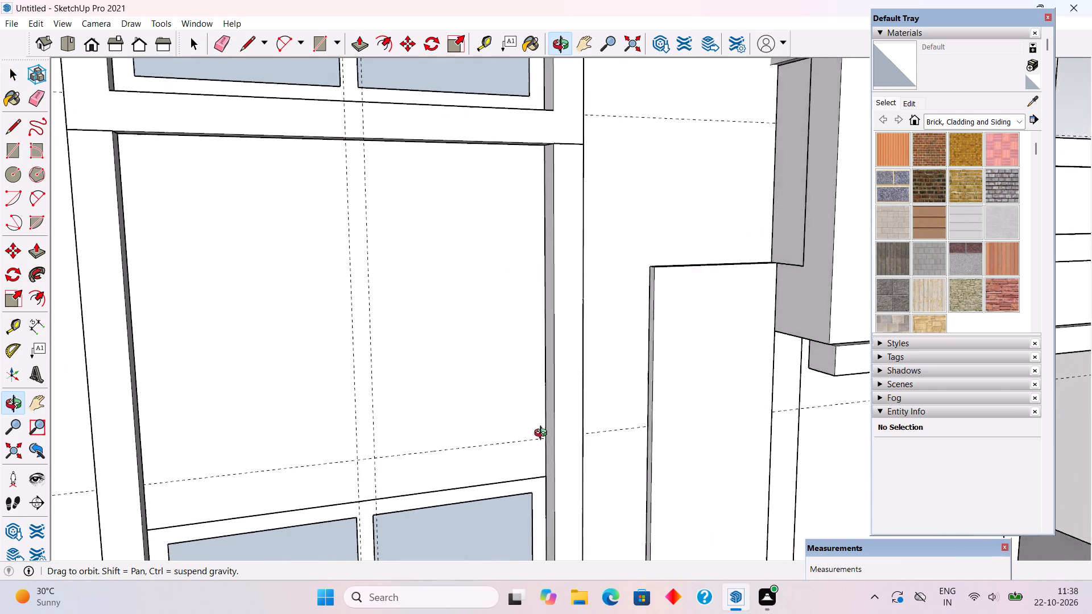
middle_drag(543, 434, 543, 414)
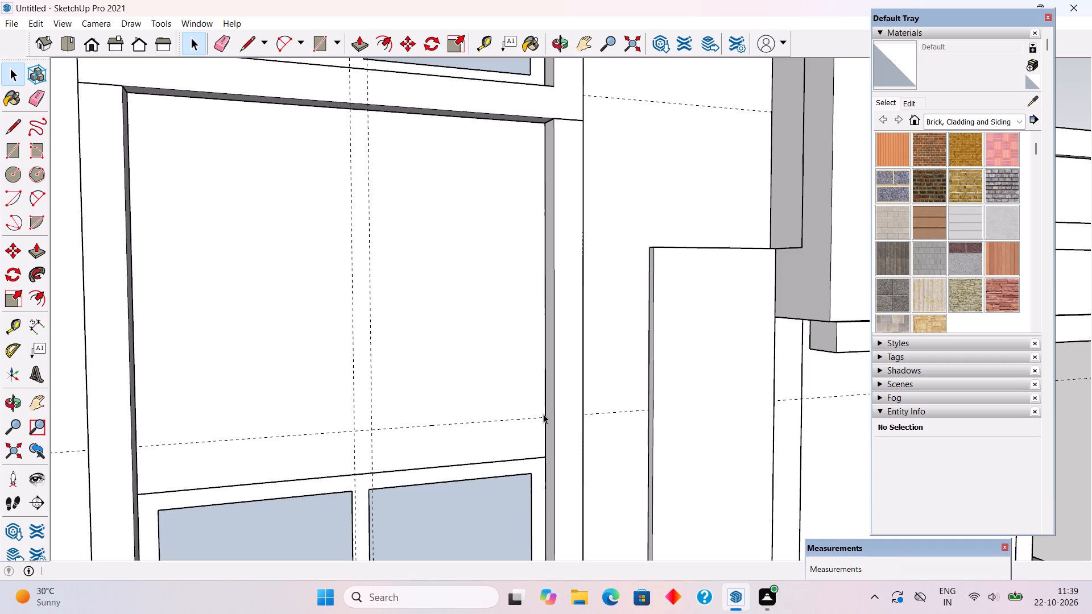
scroll(543, 414, down, 7)
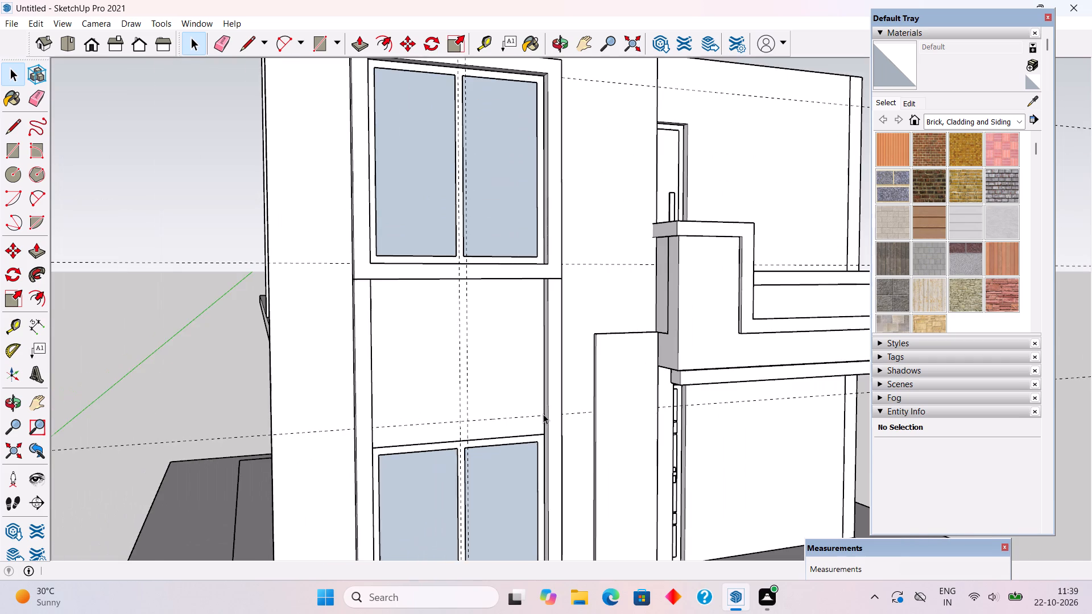
scroll(543, 414, down, 4)
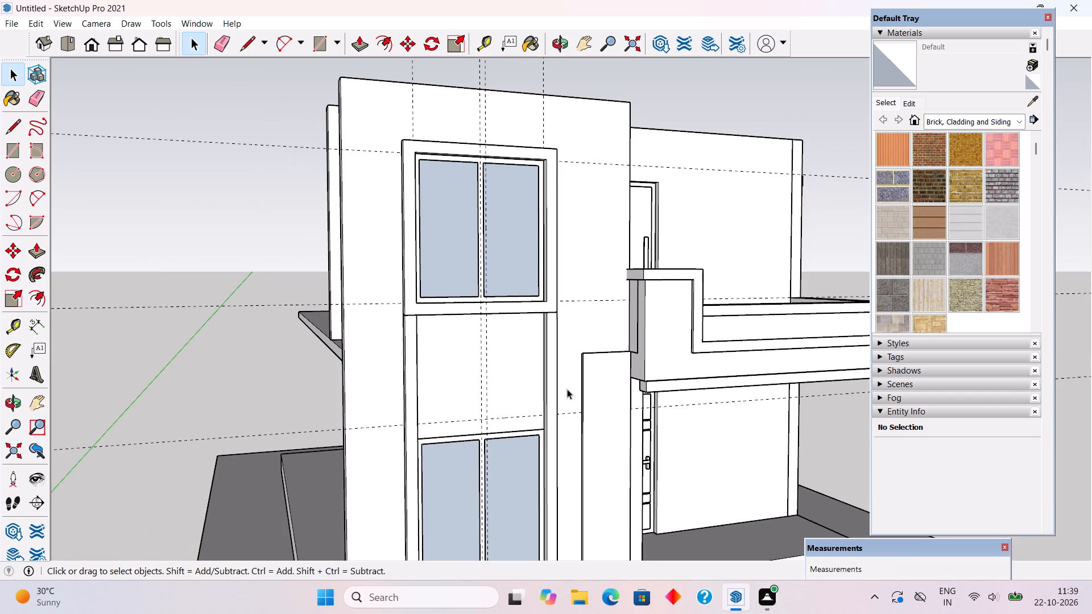
scroll(531, 421, down, 3)
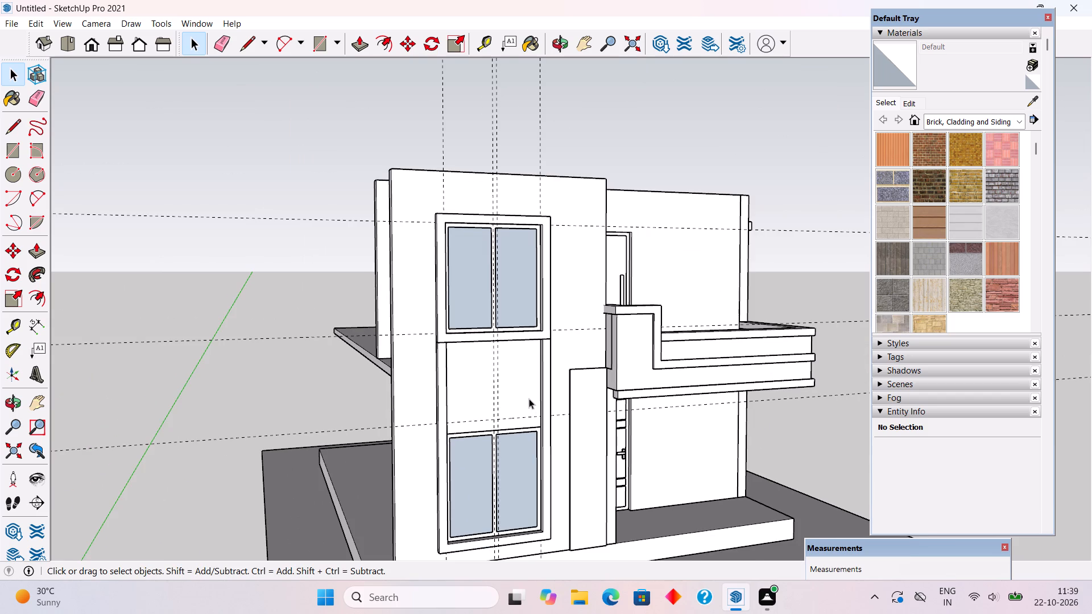
Open the lower window frame group and Push/Pull the outer side face of its vertical member outward 1".
scroll(528, 433, up, 4)
click(553, 339)
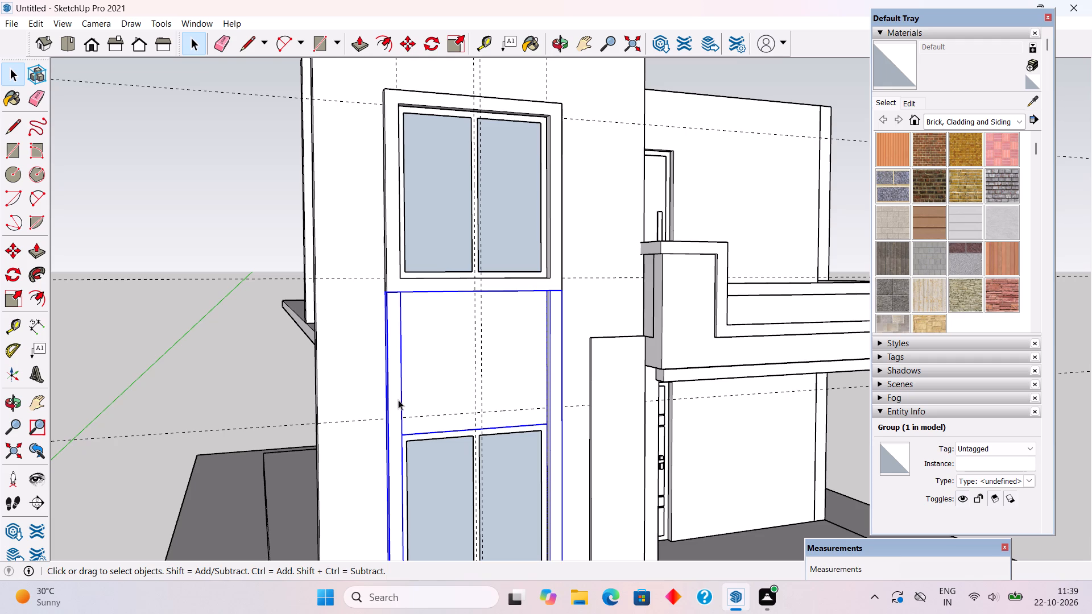
middle_drag(396, 359, 513, 420)
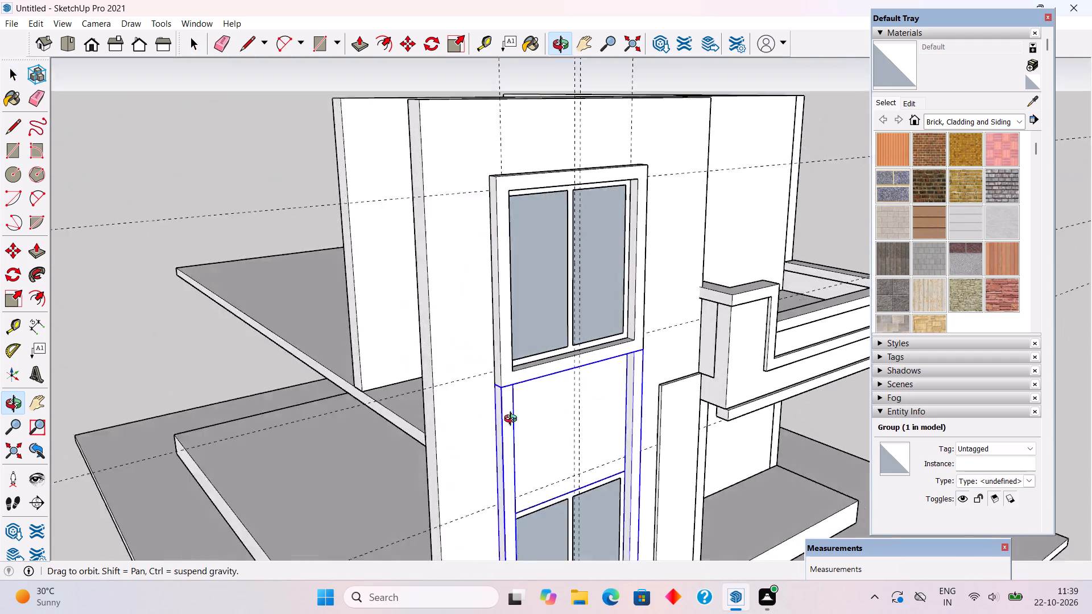
middle_drag(513, 420, 528, 410)
scroll(565, 421, up, 11)
triple_click(524, 417)
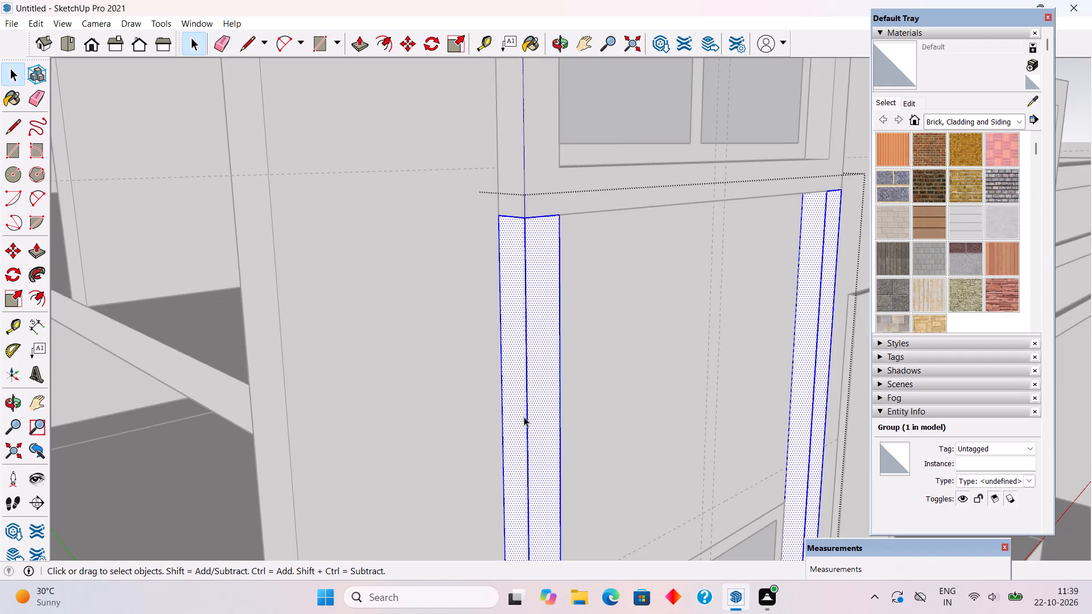
key(p)
click(512, 418)
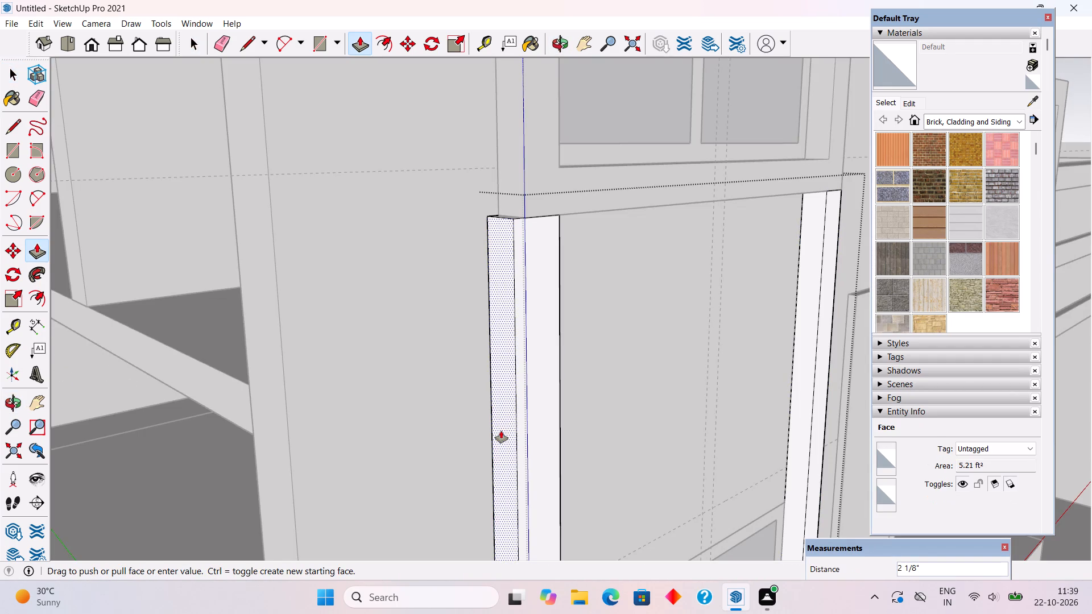
text(1")
key(Return)
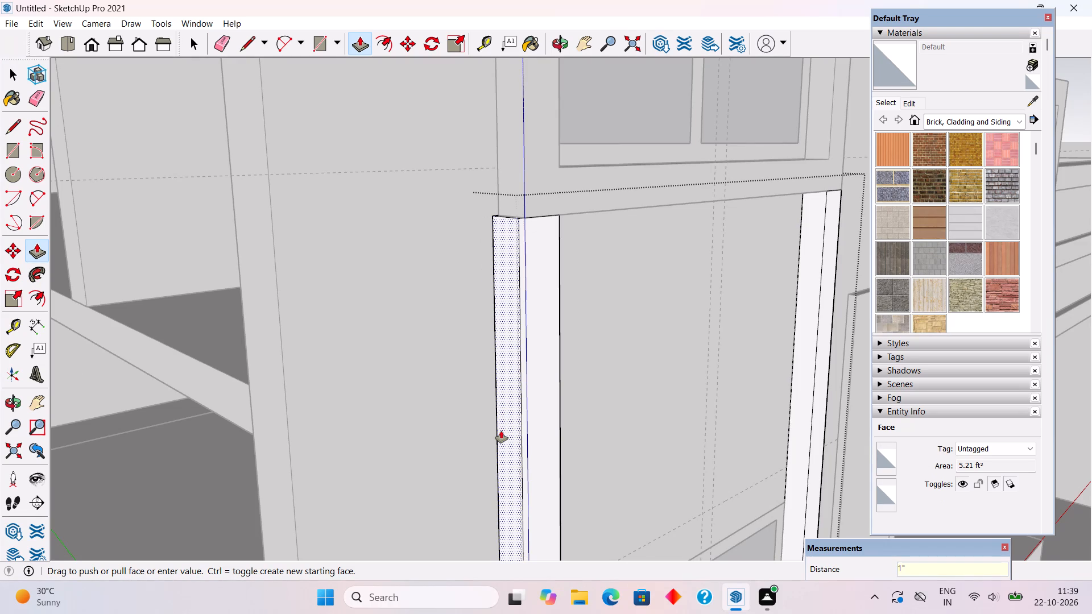
scroll(503, 419, down, 5)
middle_drag(573, 339, 553, 504)
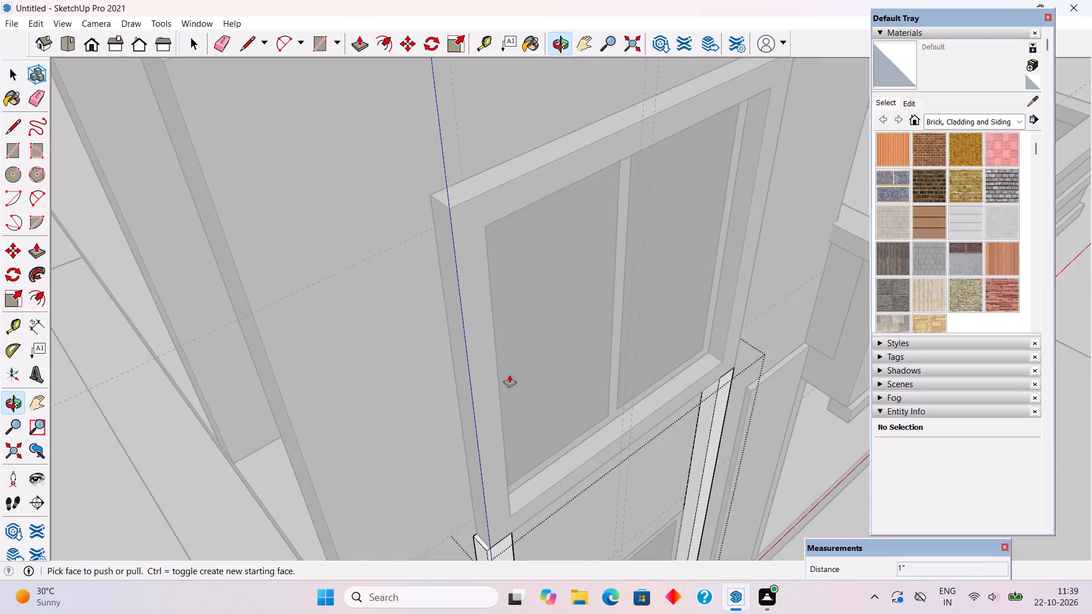
Push/Pull the top face of the lower frame's vertical member farther from the balcony down 5'6", level with the lower window's top edge.
scroll(510, 319, down, 8)
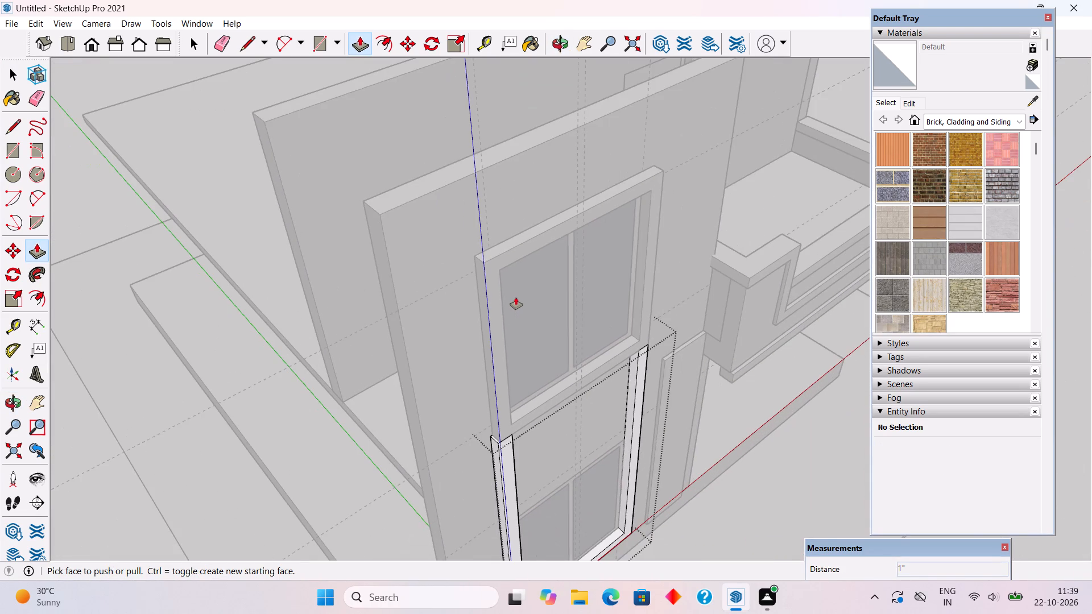
scroll(516, 290, down, 2)
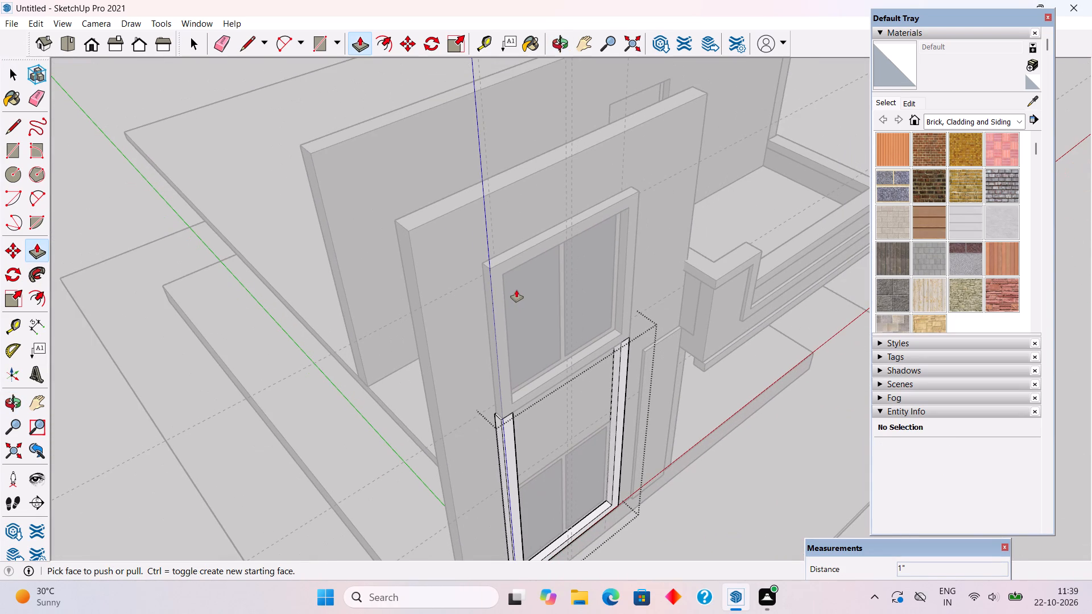
scroll(517, 289, down, 1)
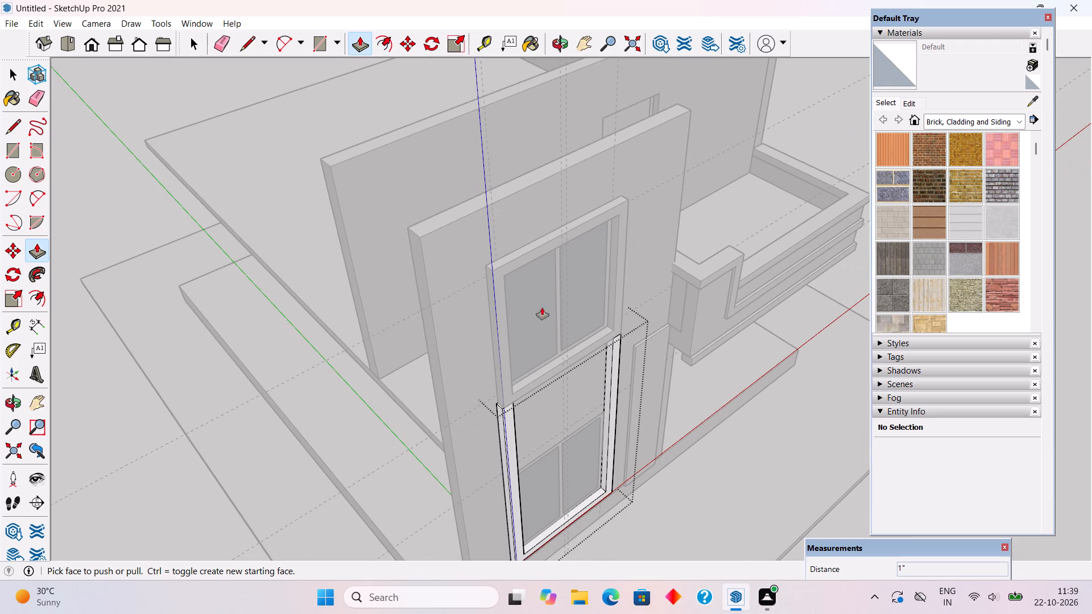
scroll(485, 368, up, 8)
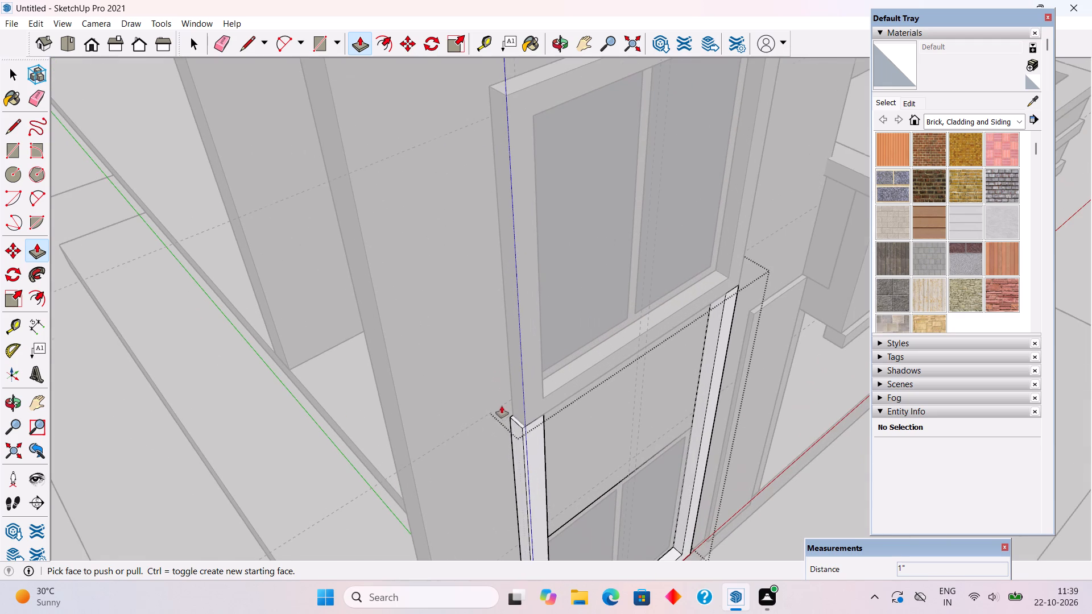
click(516, 418)
scroll(529, 488, down, 3)
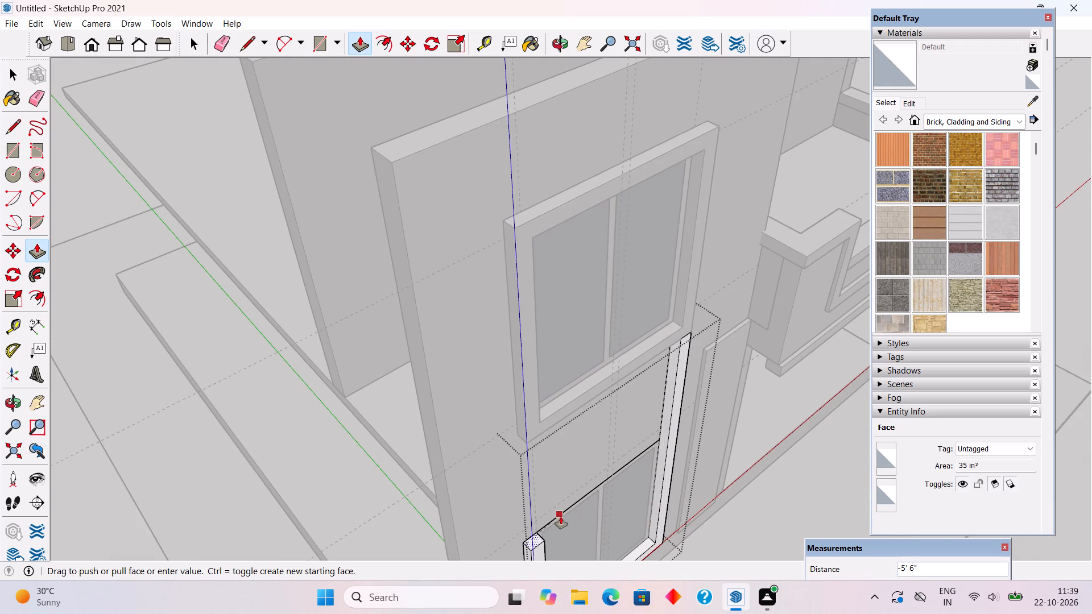
click(561, 517)
Push/Pull the outer side face of the lower frame's vertical member nearest the balcony outward 1".
middle_drag(673, 413, 332, 399)
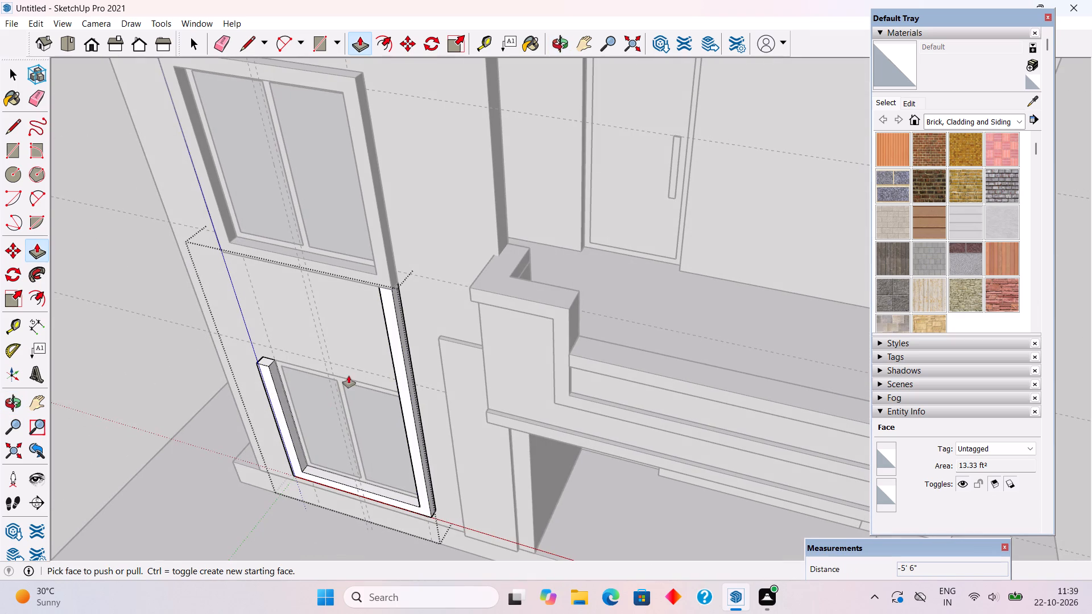
click(403, 343)
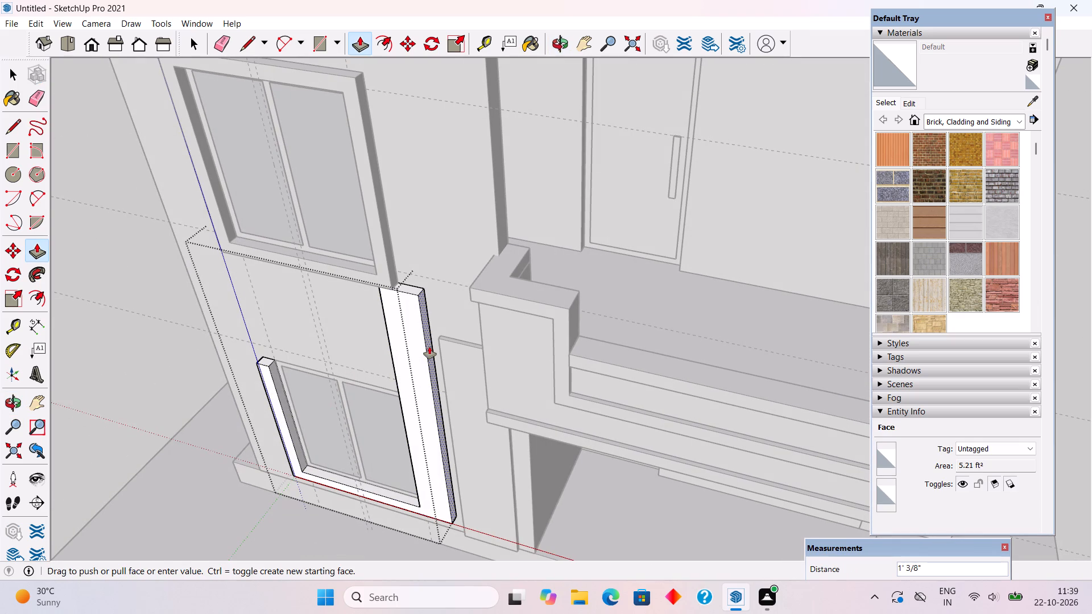
text(1")
key(Return)
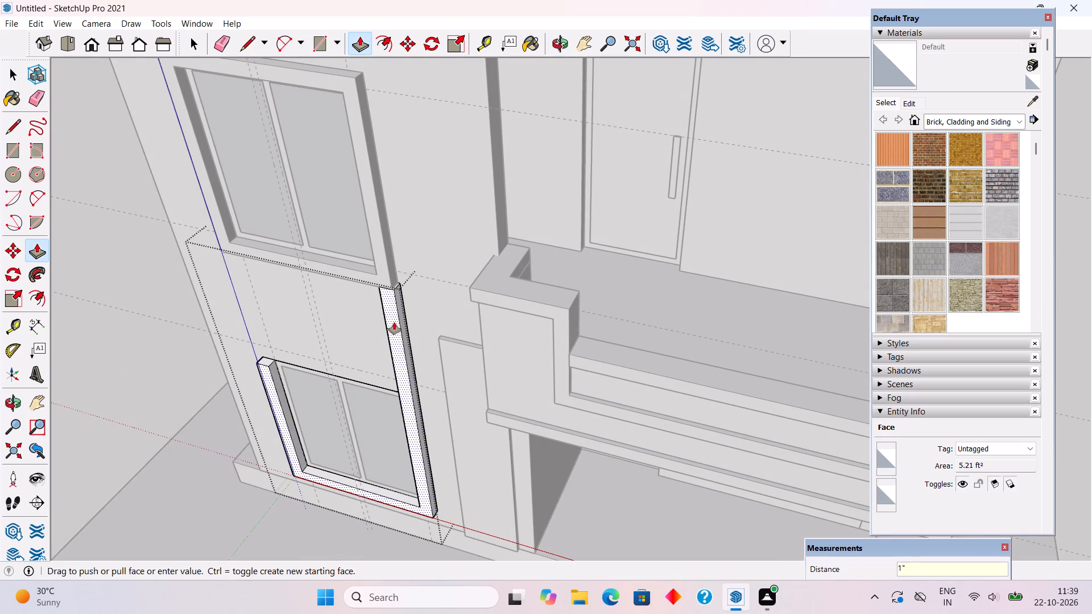
Push/Pull the top of the balcony-side vertical member down level with the other shortened member, and leave the lower frame group.
scroll(397, 308, up, 9)
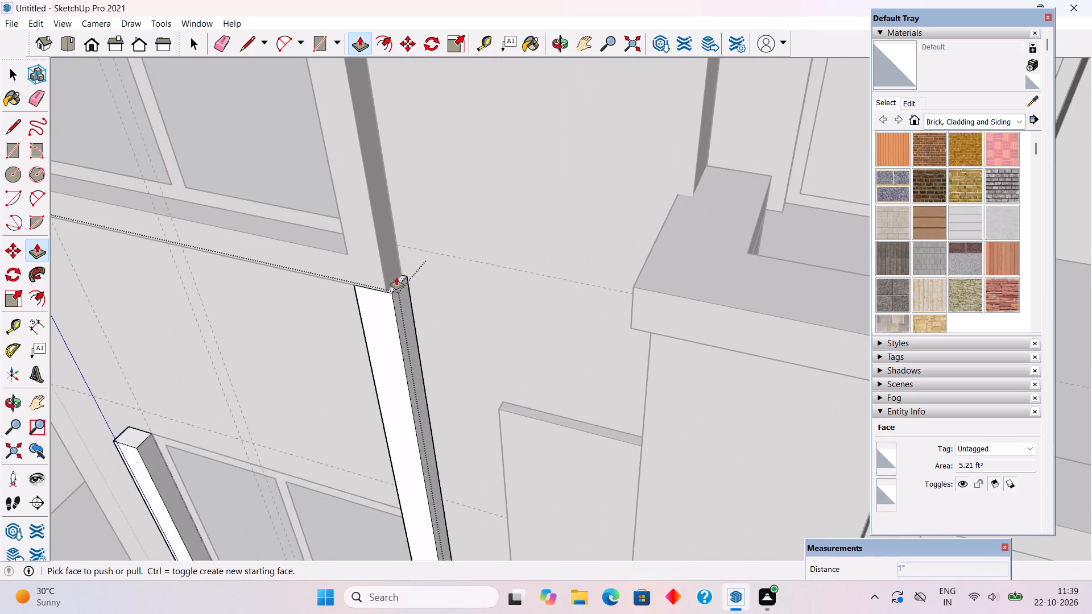
click(396, 279)
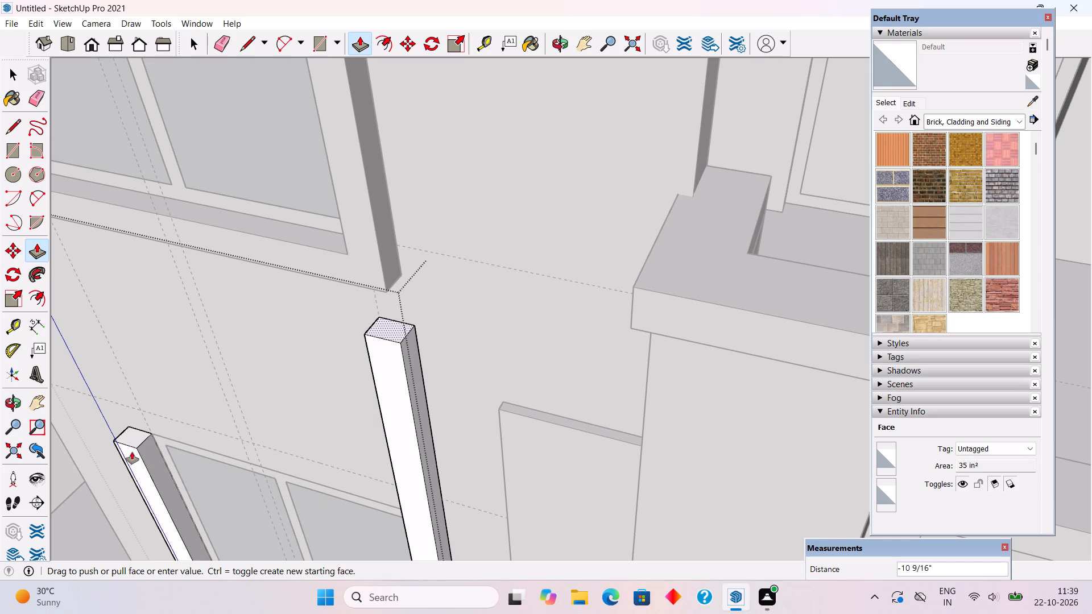
click(132, 444)
key(space)
scroll(213, 443, down, 5)
middle_drag(316, 441, 404, 399)
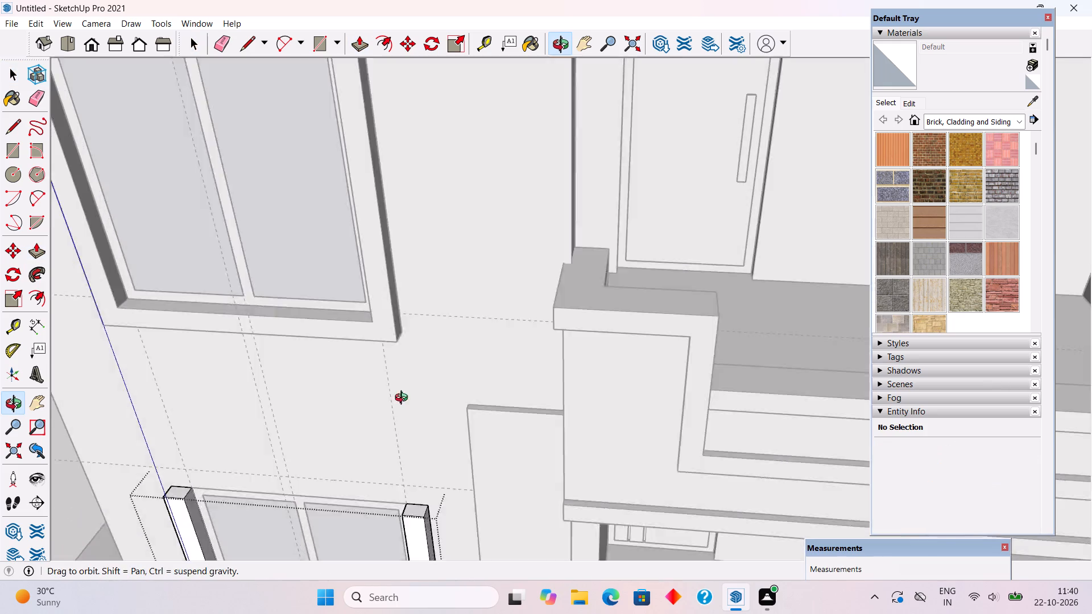
middle_drag(404, 399, 432, 383)
scroll(434, 383, down, 9)
click(172, 375)
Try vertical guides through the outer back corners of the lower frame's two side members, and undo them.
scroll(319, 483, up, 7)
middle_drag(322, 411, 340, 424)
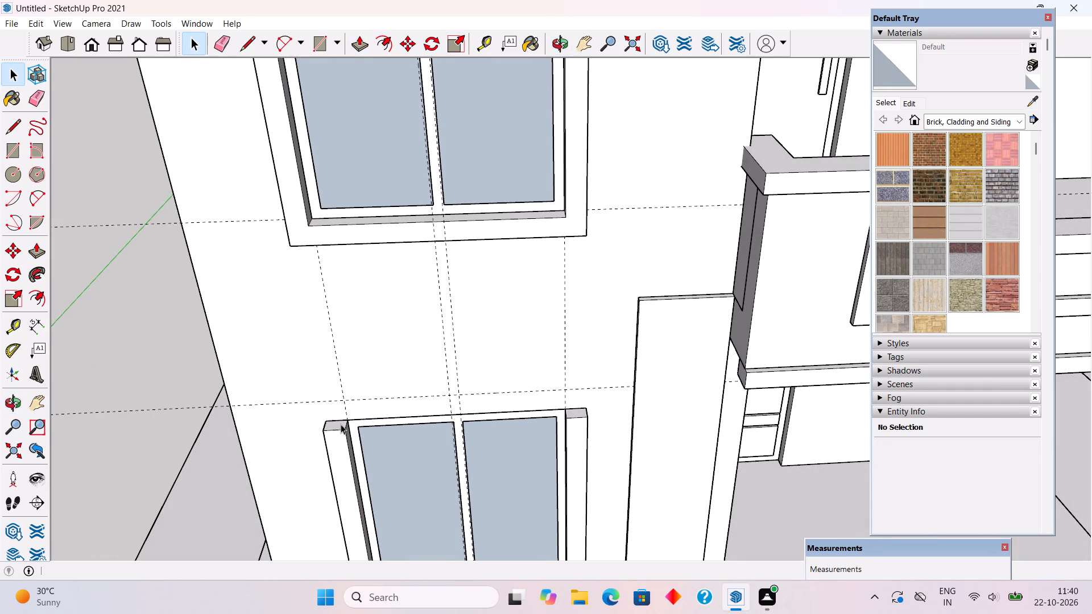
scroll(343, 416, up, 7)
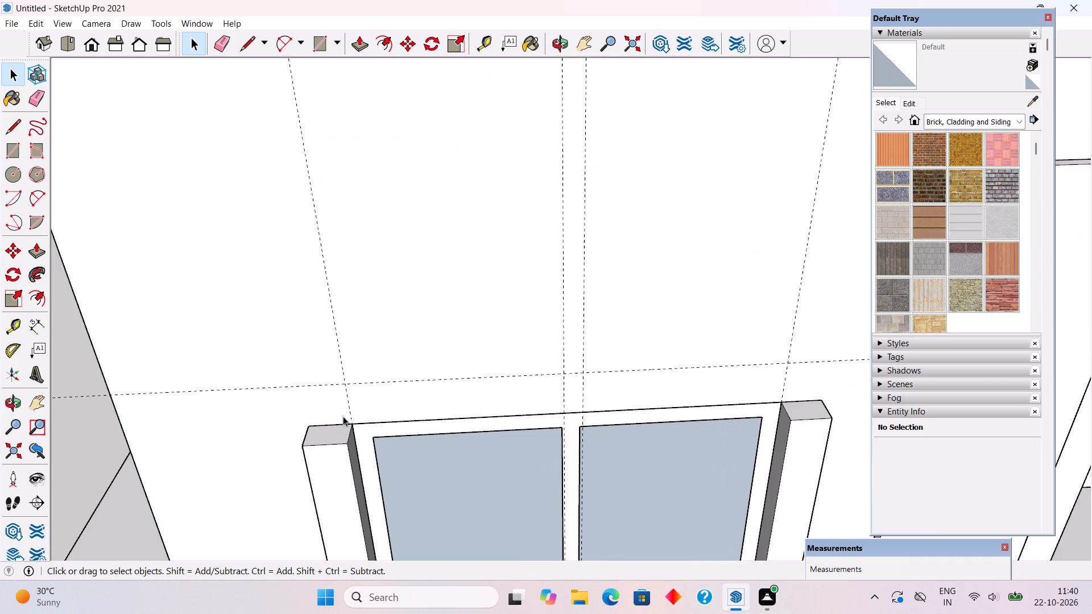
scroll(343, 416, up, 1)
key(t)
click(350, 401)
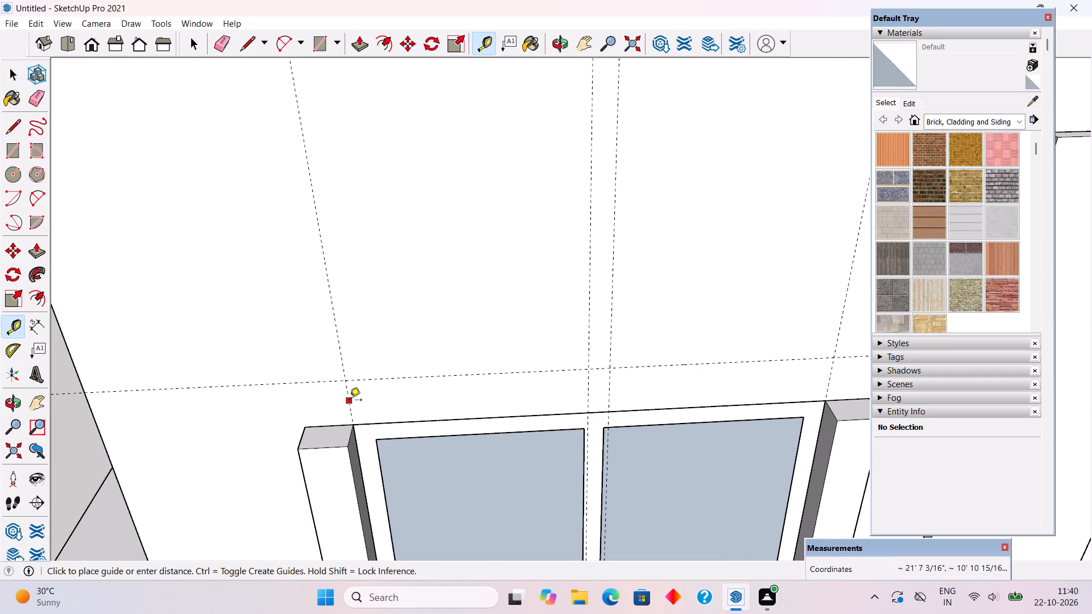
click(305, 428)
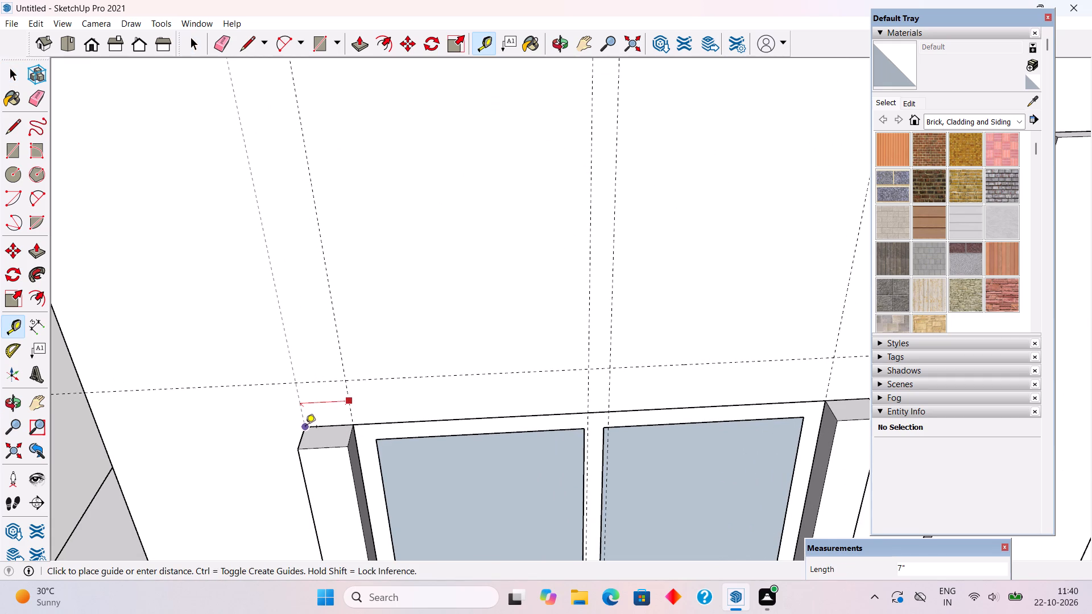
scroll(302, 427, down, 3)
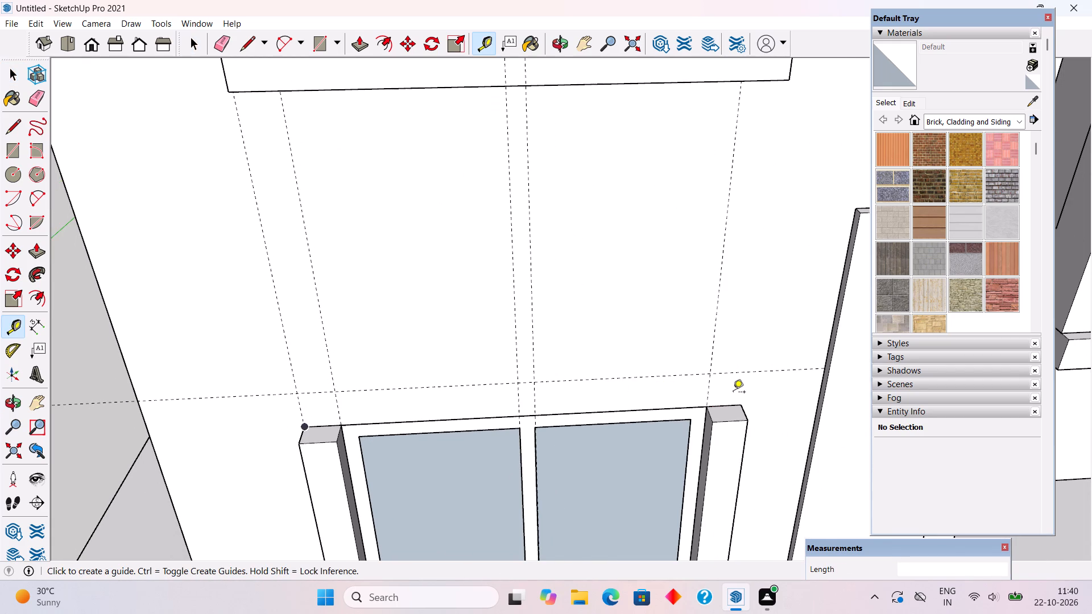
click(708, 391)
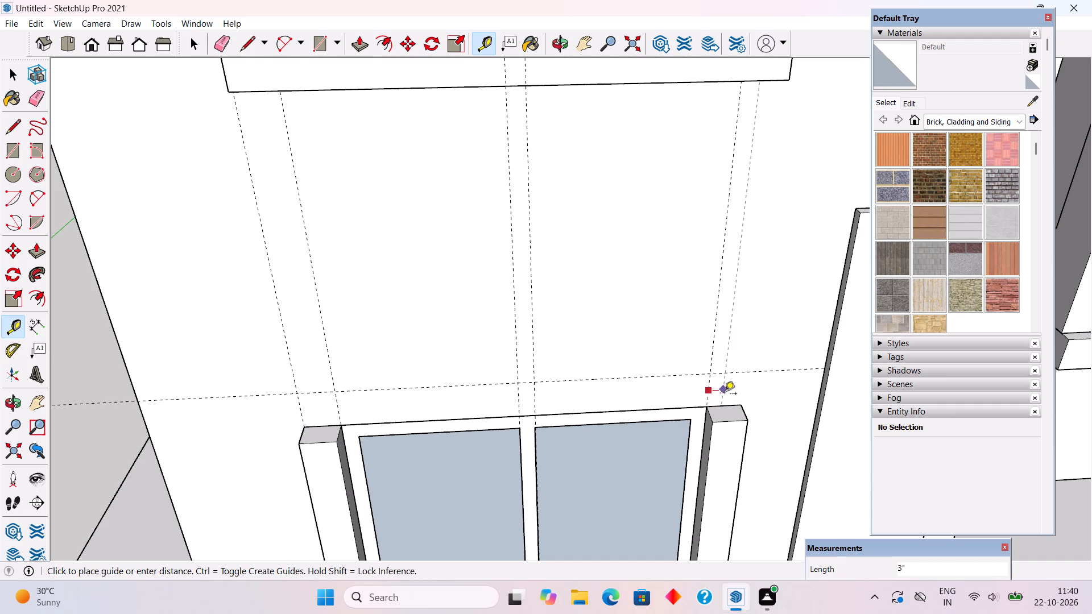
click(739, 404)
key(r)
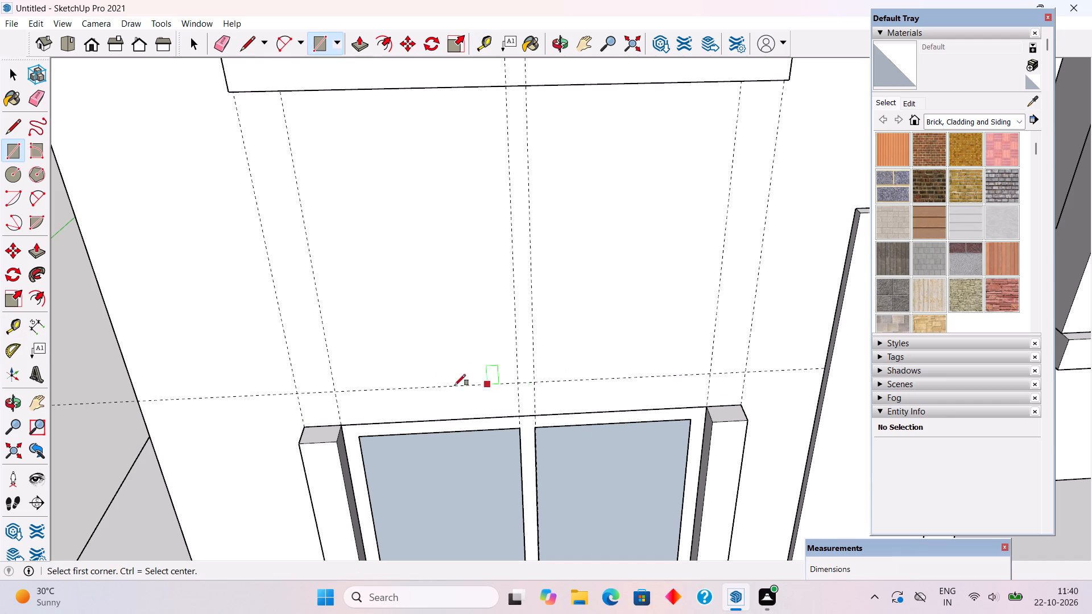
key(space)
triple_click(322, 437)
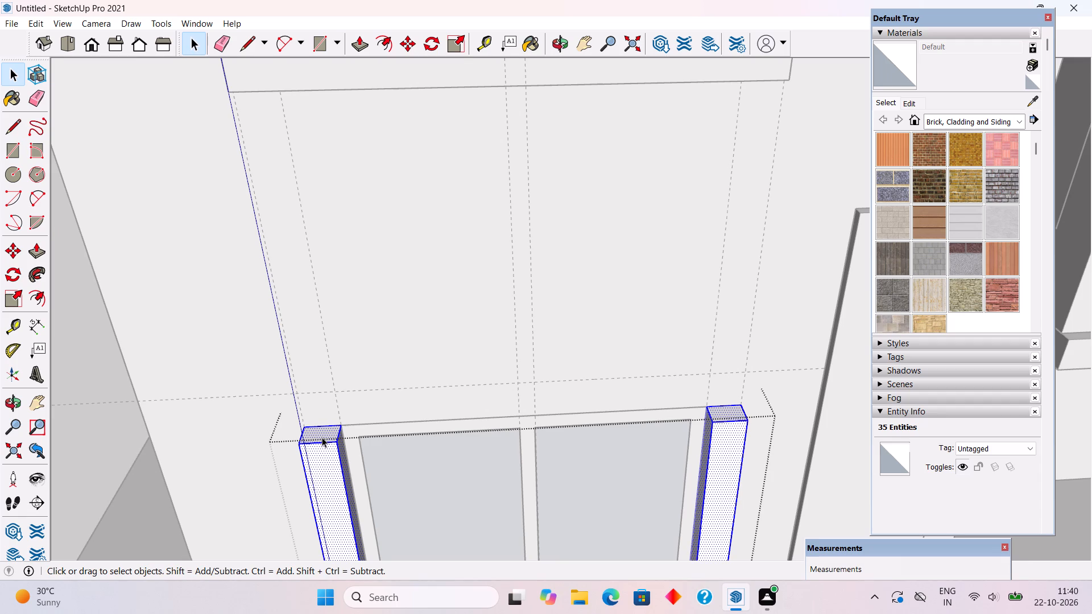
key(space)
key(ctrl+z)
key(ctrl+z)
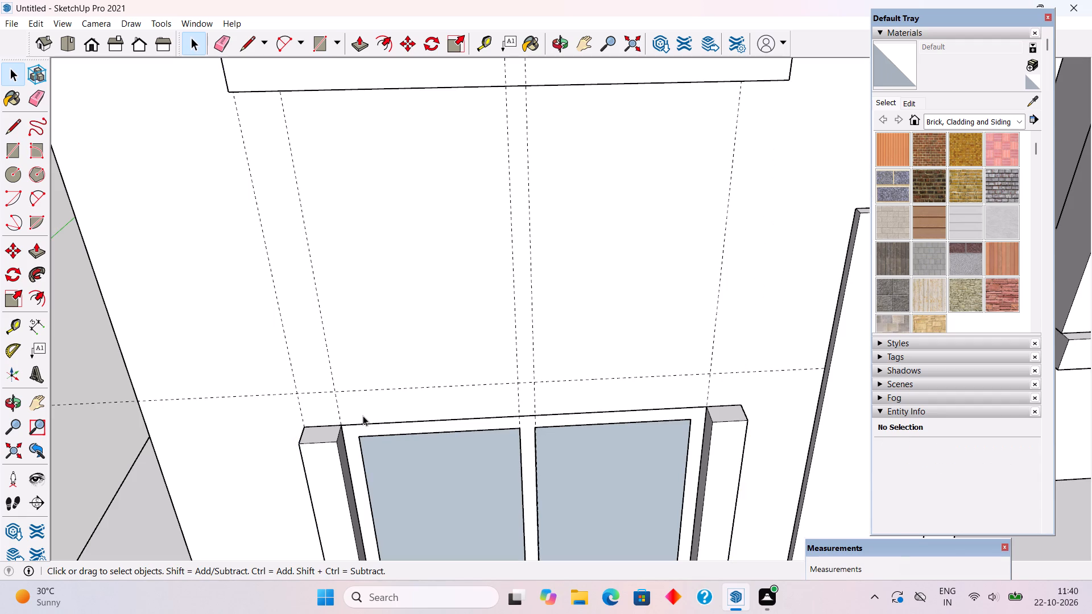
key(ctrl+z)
Place vertical guides 6" outside the two existing guides that mark the lower window's sides.
key(t)
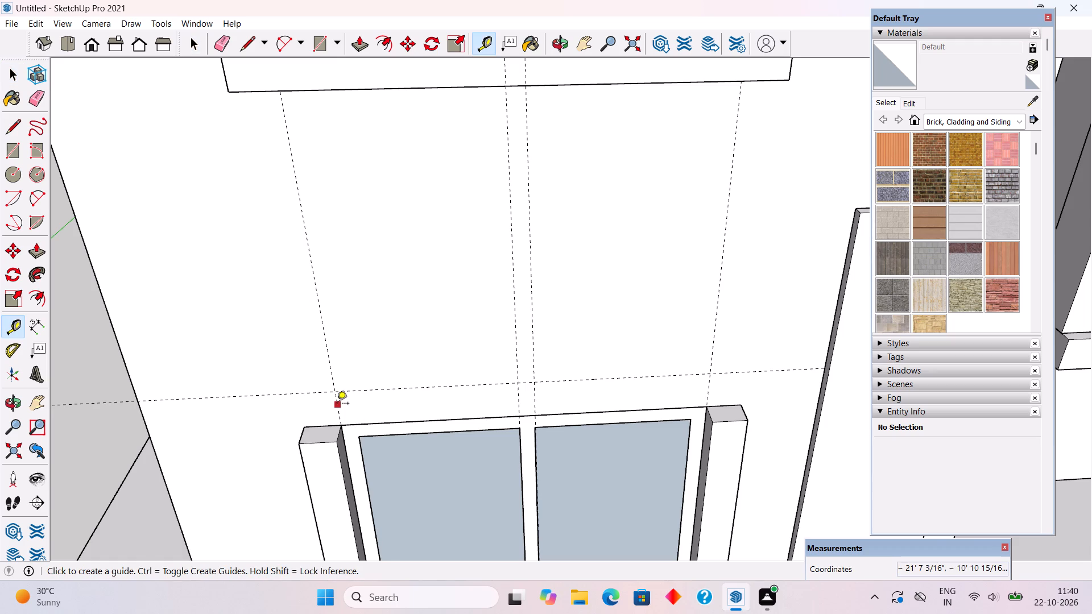
click(337, 404)
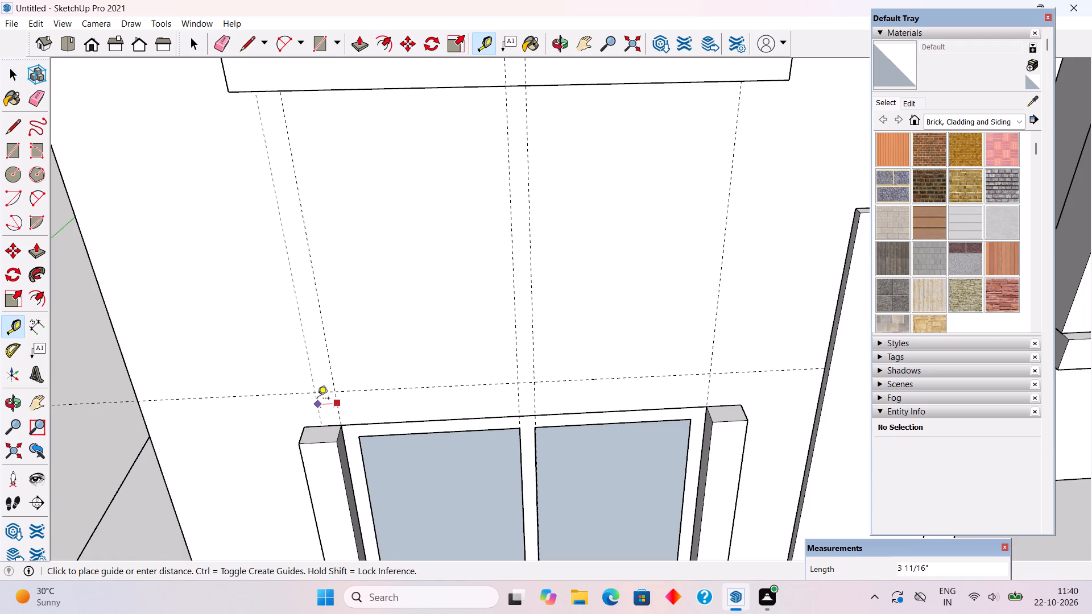
text(6")
key(Return)
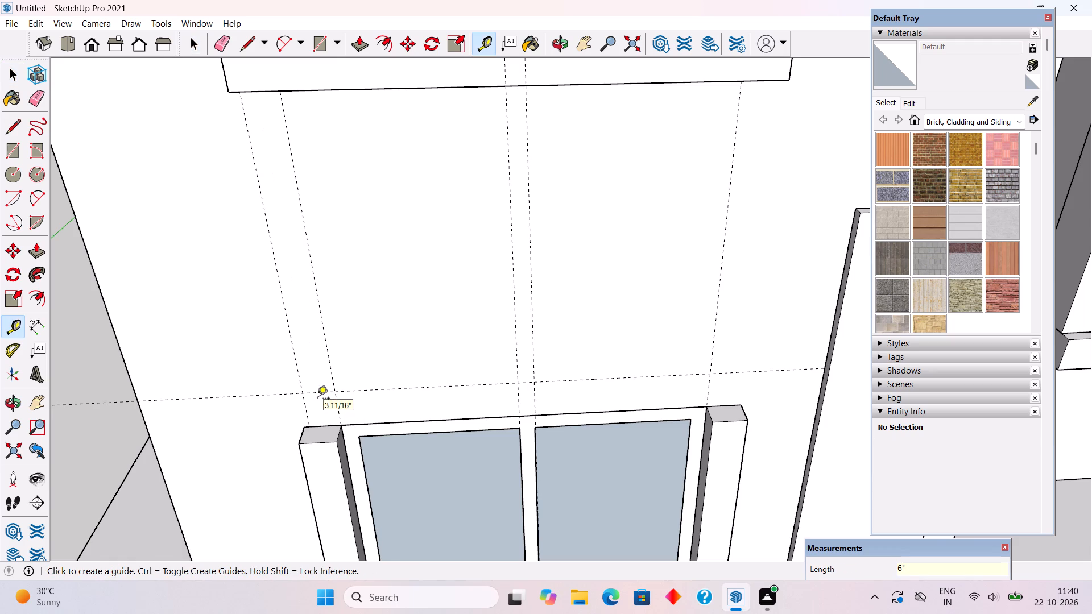
click(711, 363)
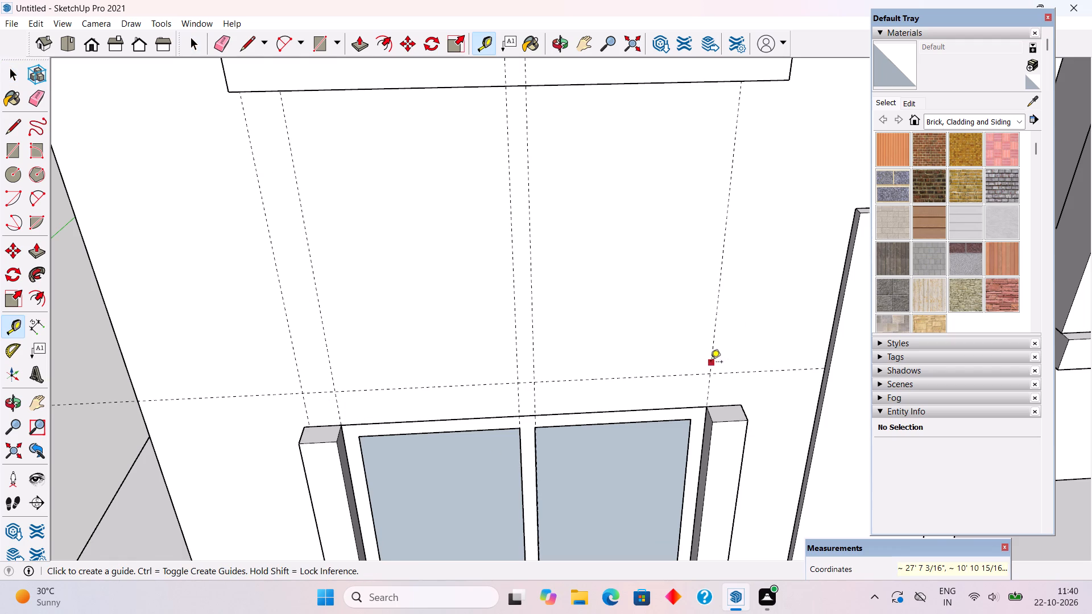
text(6")
key(Return)
Draw a rectangle about 7' by 8" on the wall above the lower window, between the two outer guides.
key(r)
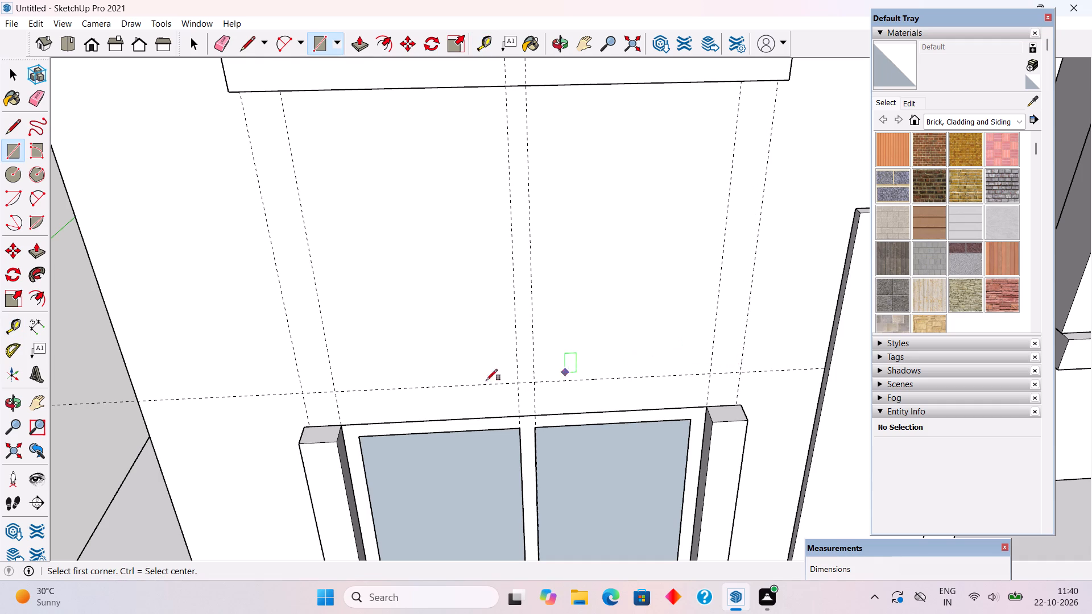
click(301, 392)
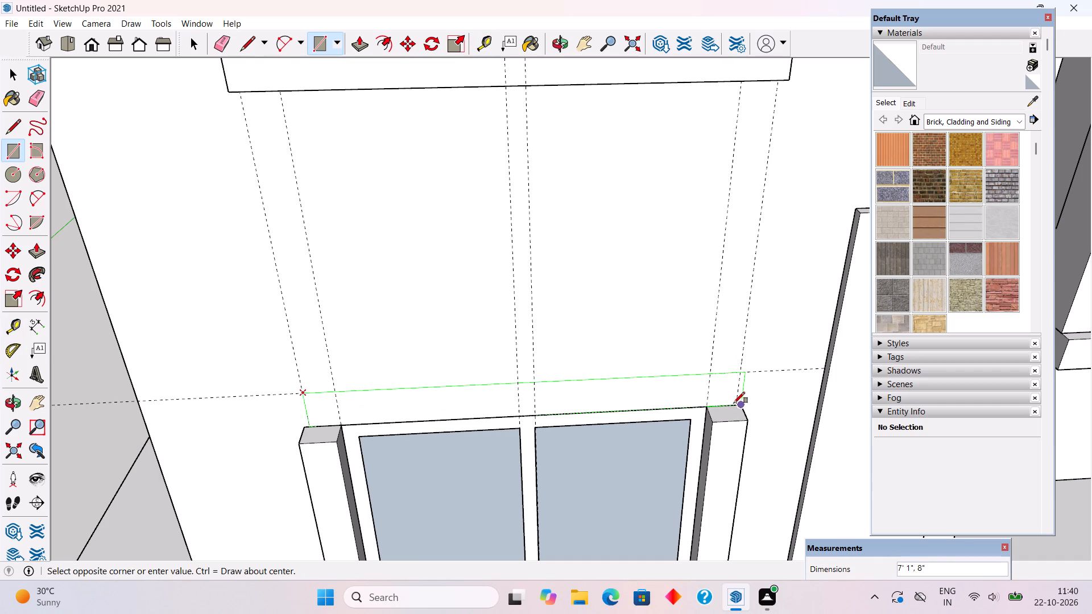
scroll(735, 403, up, 8)
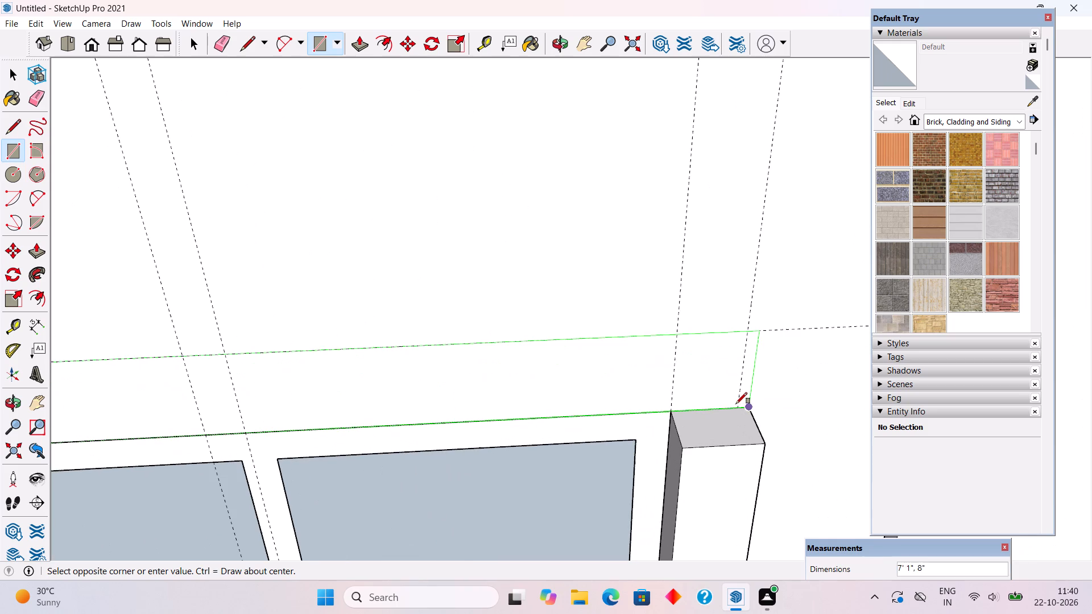
click(741, 408)
Push/Pull the rectangle above the lower window outward 2' to form a projecting slab.
key(p)
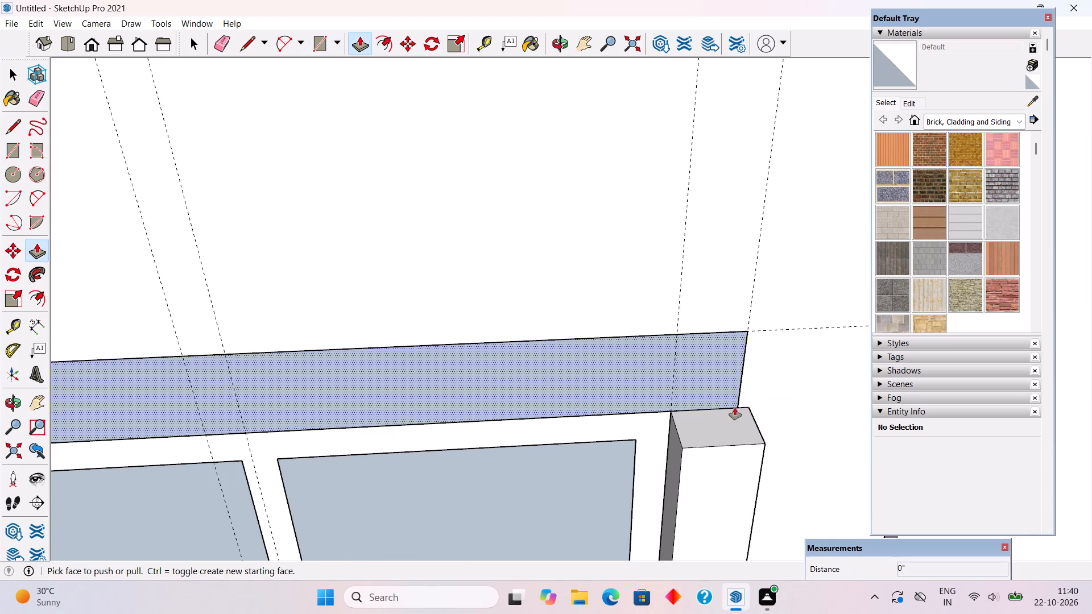
click(689, 387)
text(2')
key(Return)
key(space)
Make the whole projecting slab above the lower window a group.
scroll(725, 453, down, 5)
scroll(725, 453, up, 1)
scroll(725, 453, down, 2)
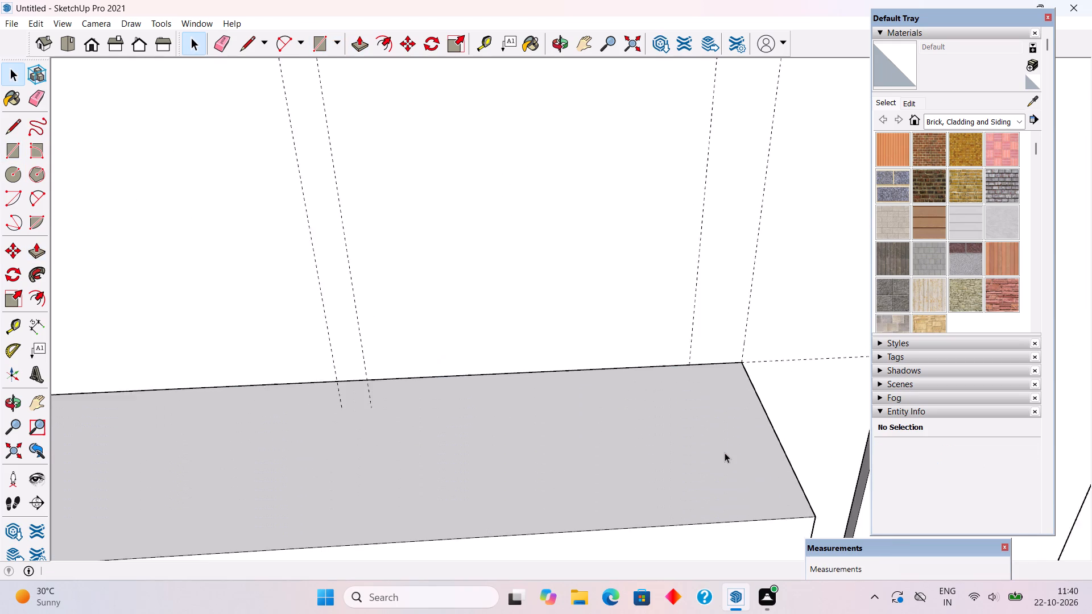
scroll(725, 453, down, 6)
middle_drag(729, 505, 783, 265)
triple_click(751, 313)
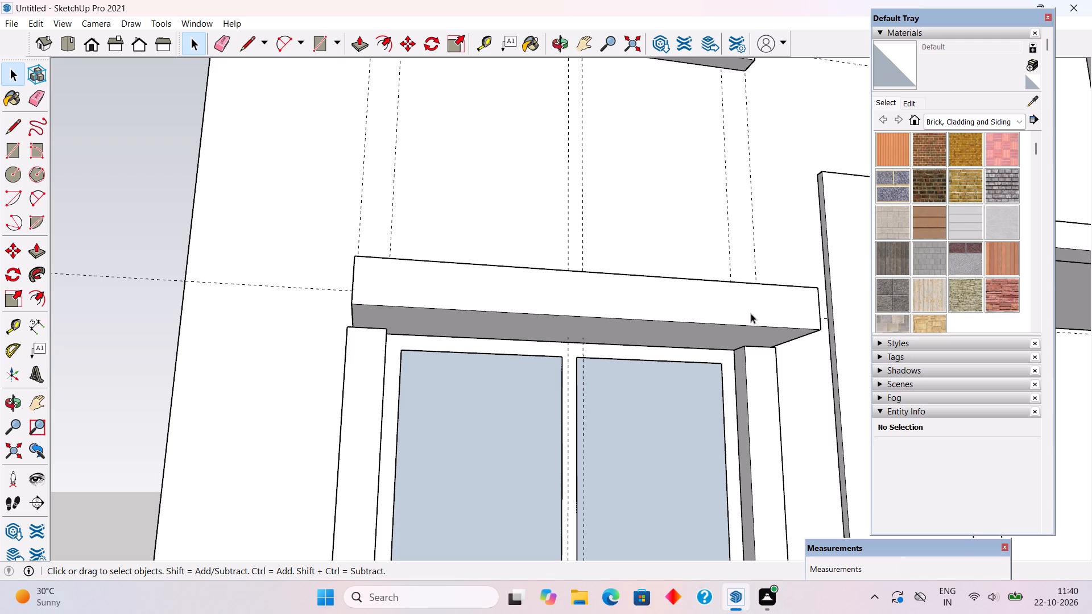
right_click(751, 313)
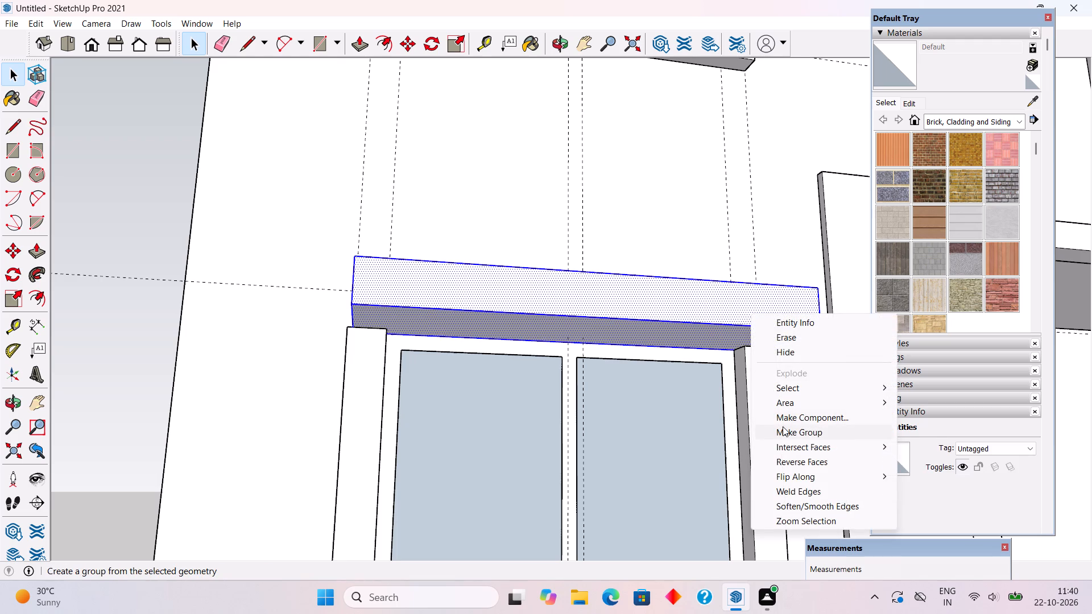
click(783, 427)
Open the upper window's frame group and Push/Pull its top face down 6" to remove the top member.
scroll(667, 368, down, 16)
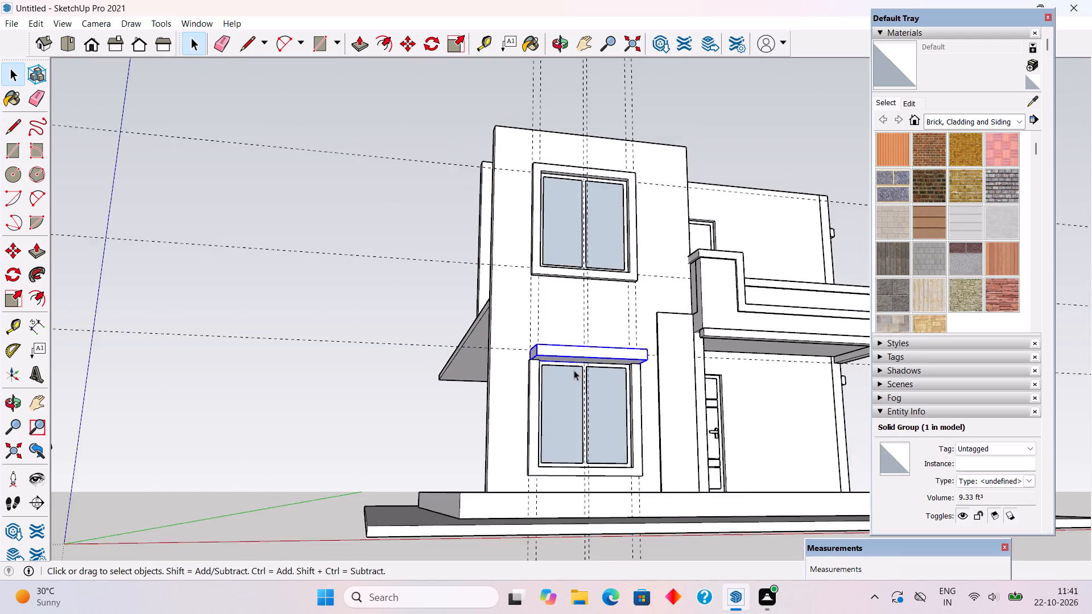
middle_drag(595, 193, 565, 482)
scroll(579, 355, up, 2)
scroll(580, 355, down, 1)
scroll(580, 355, up, 11)
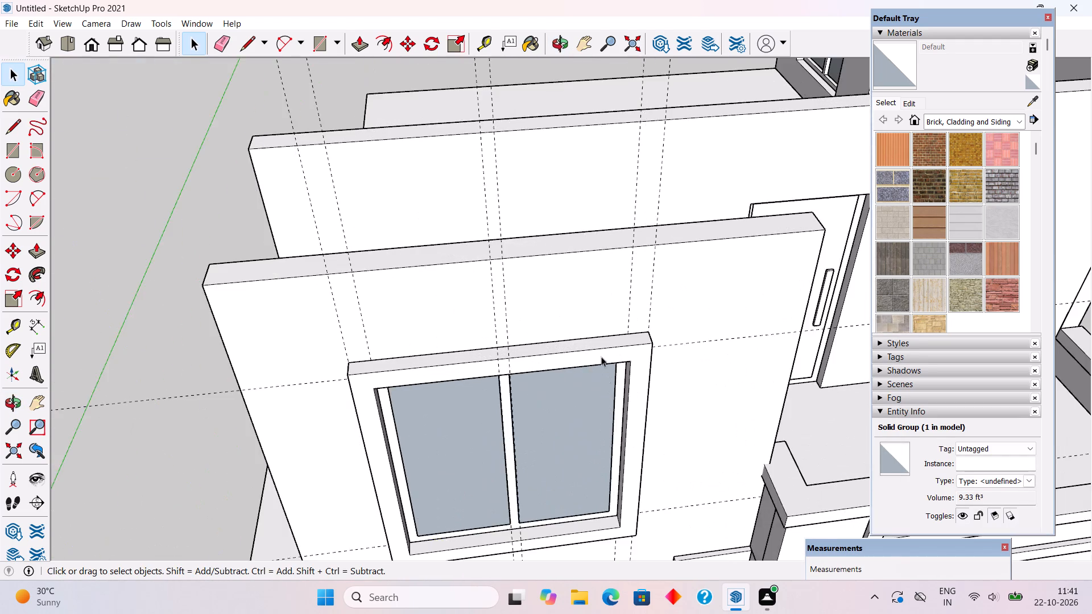
scroll(601, 356, up, 4)
triple_click(597, 347)
key(p)
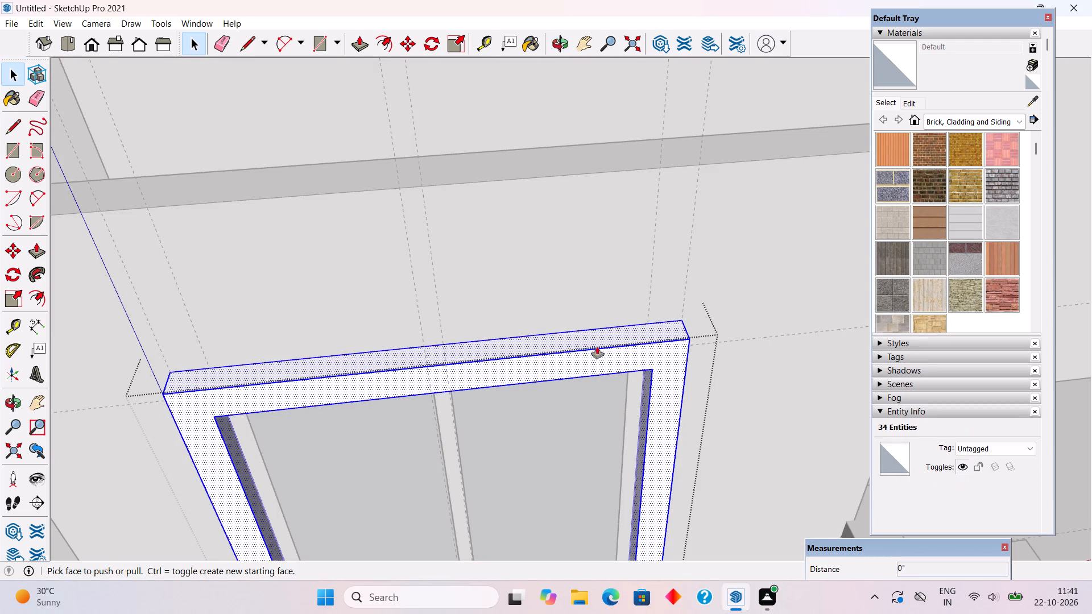
click(588, 344)
click(592, 385)
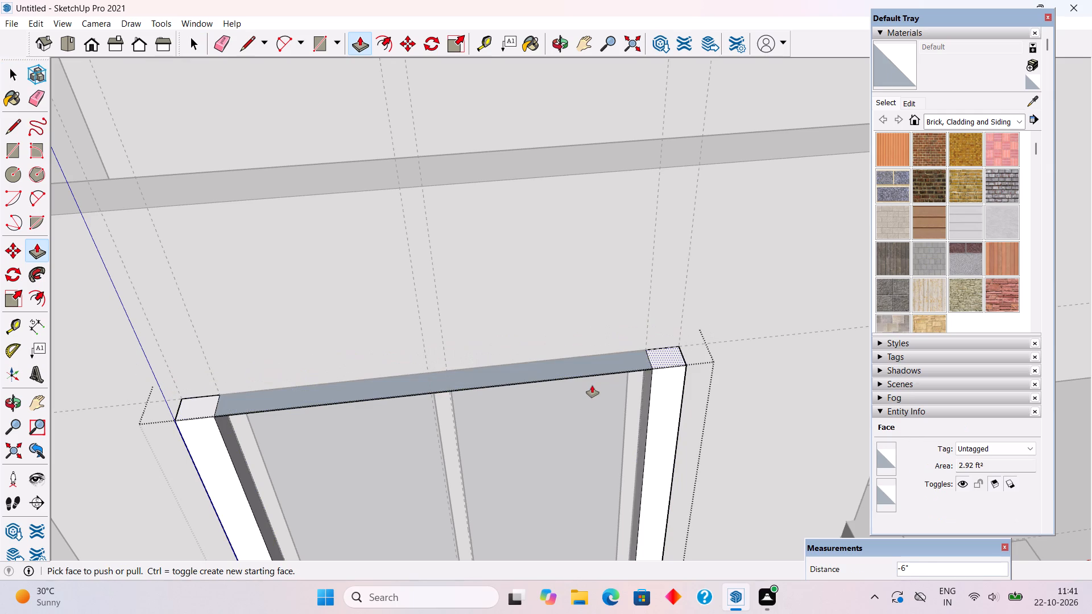
Delete the leftover top face and its front edge from the upper window's frame, and close the frame group.
key(space)
click(543, 366)
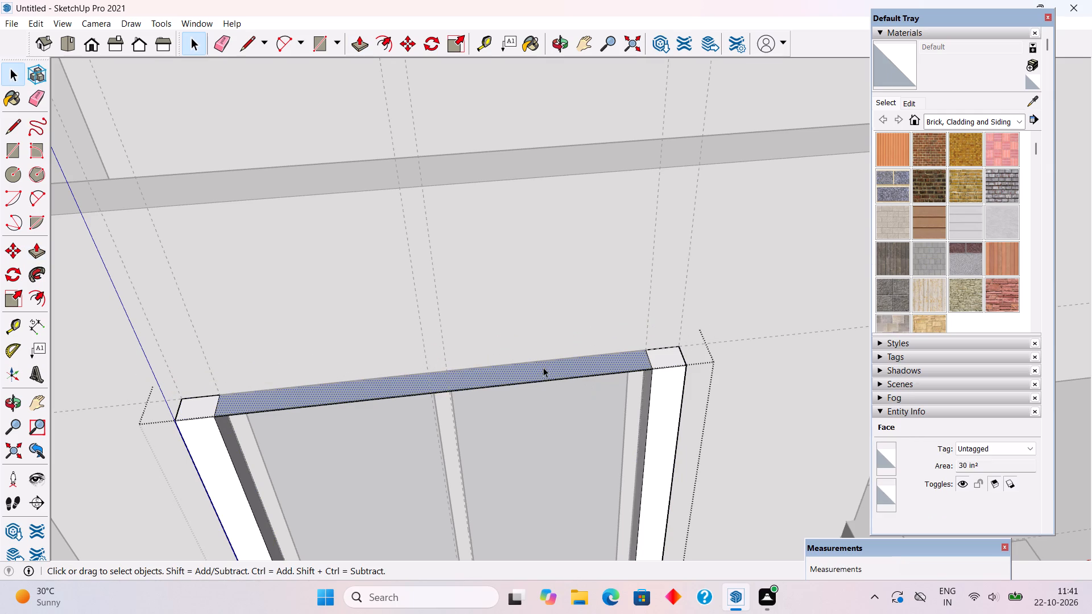
key(Delete)
click(556, 379)
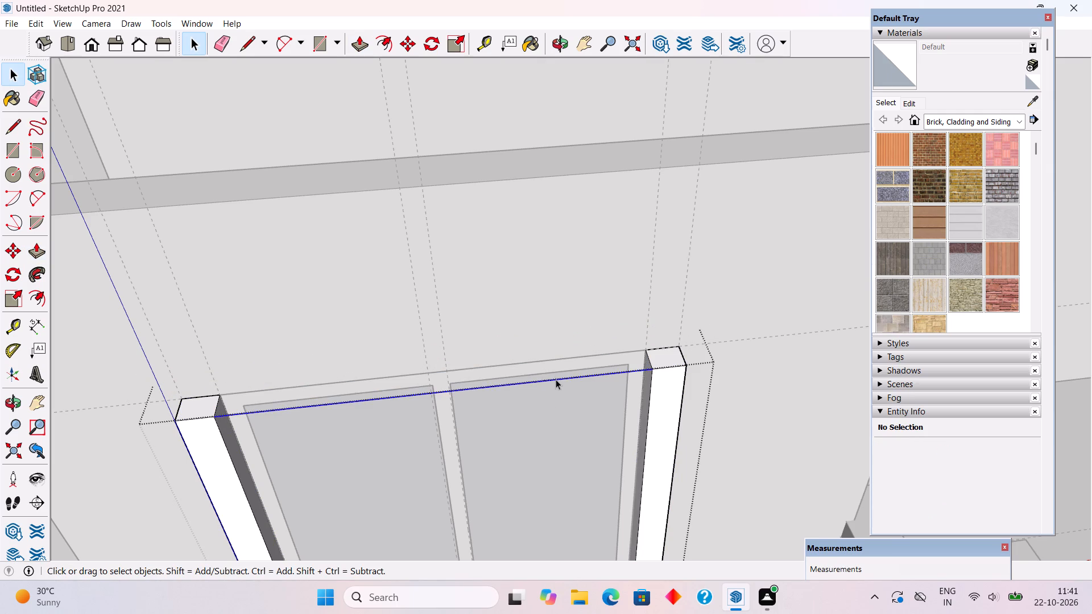
key(Delete)
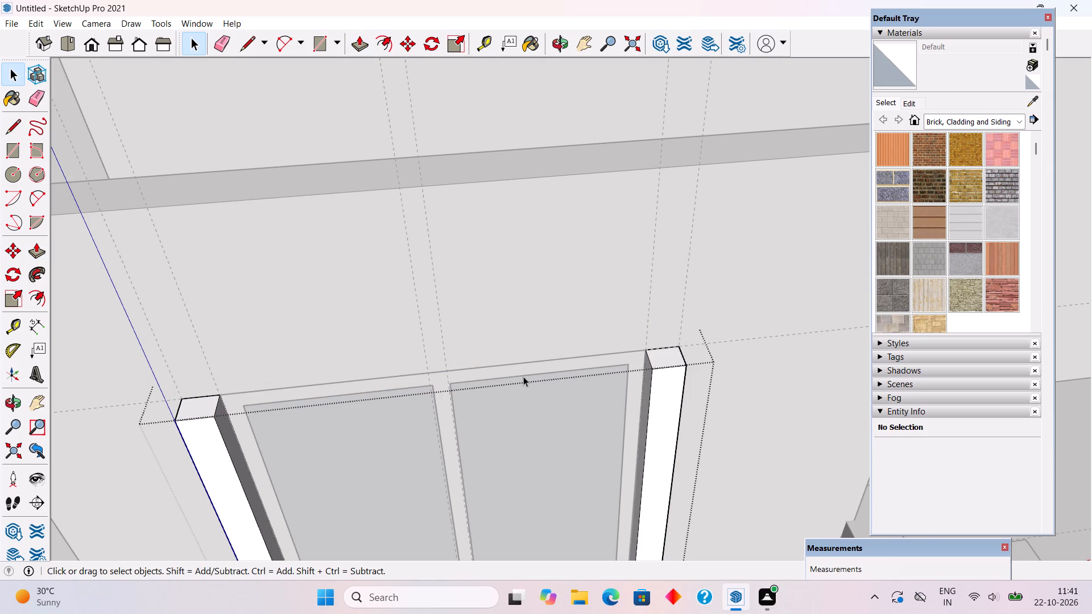
scroll(528, 366, down, 6)
click(545, 325)
click(146, 291)
Place a horizontal guide 8" above the upper window's top edge.
scroll(422, 341, up, 3)
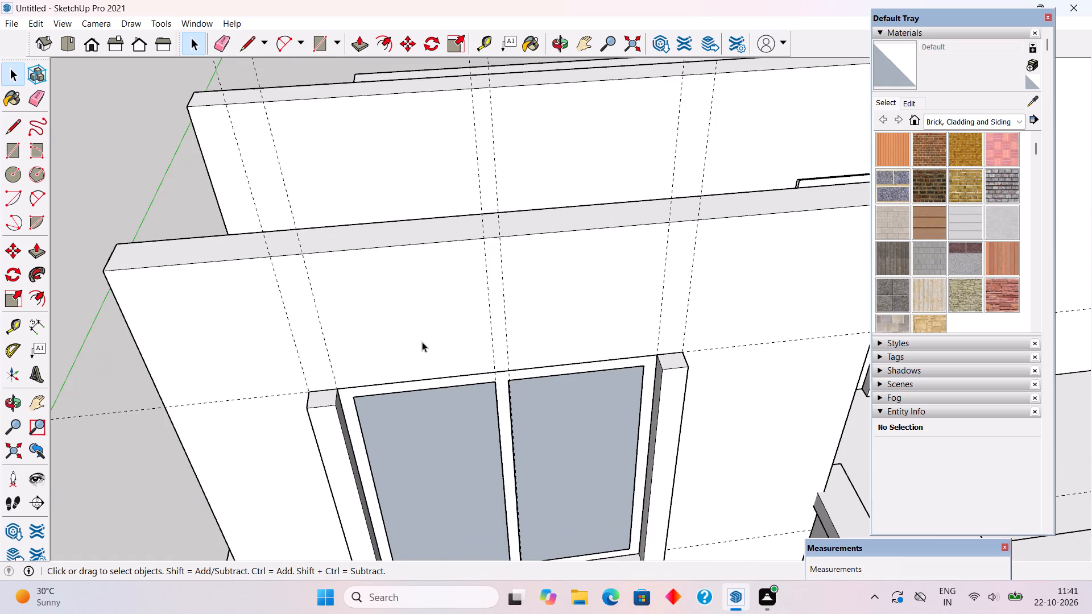
key(t)
click(450, 378)
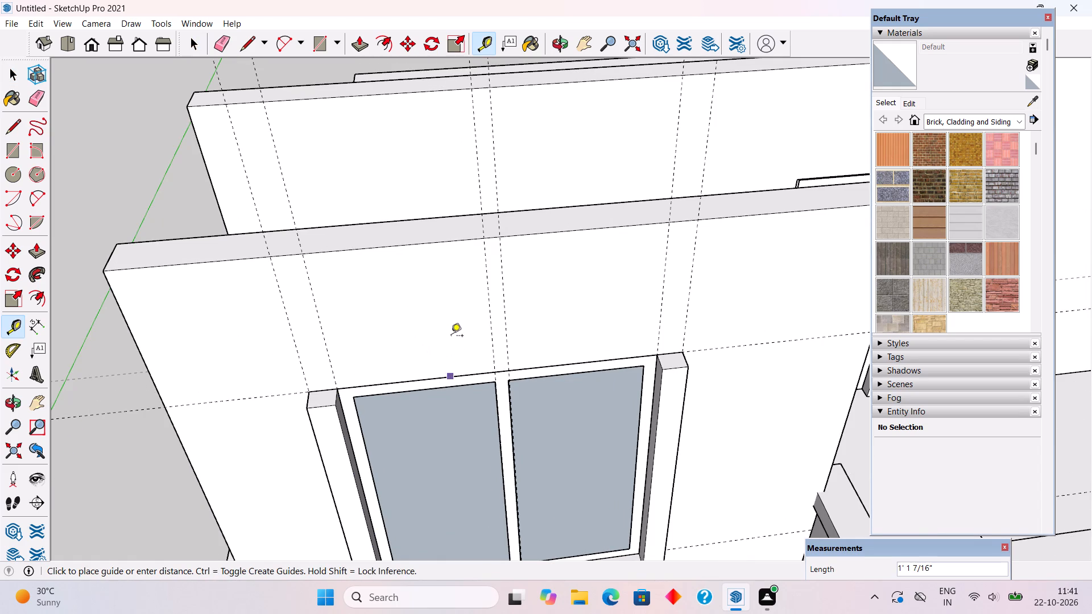
text(8")
key(Return)
Draw a 7' by 8" rectangle on the wall above the upper window, between the two outer guides.
key(r)
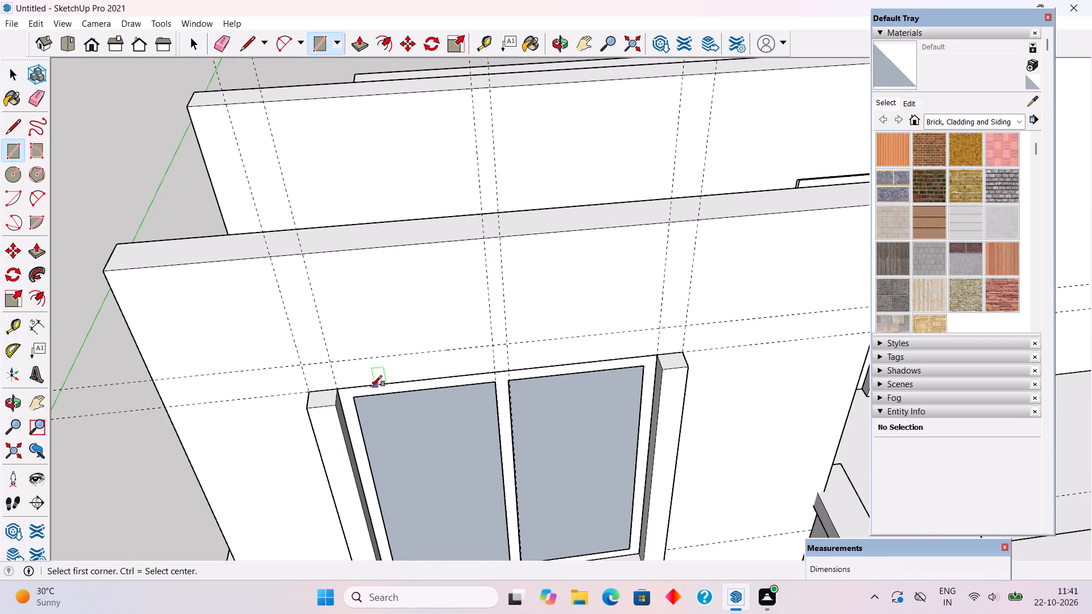
scroll(304, 376, up, 11)
middle_drag(333, 397, 454, 350)
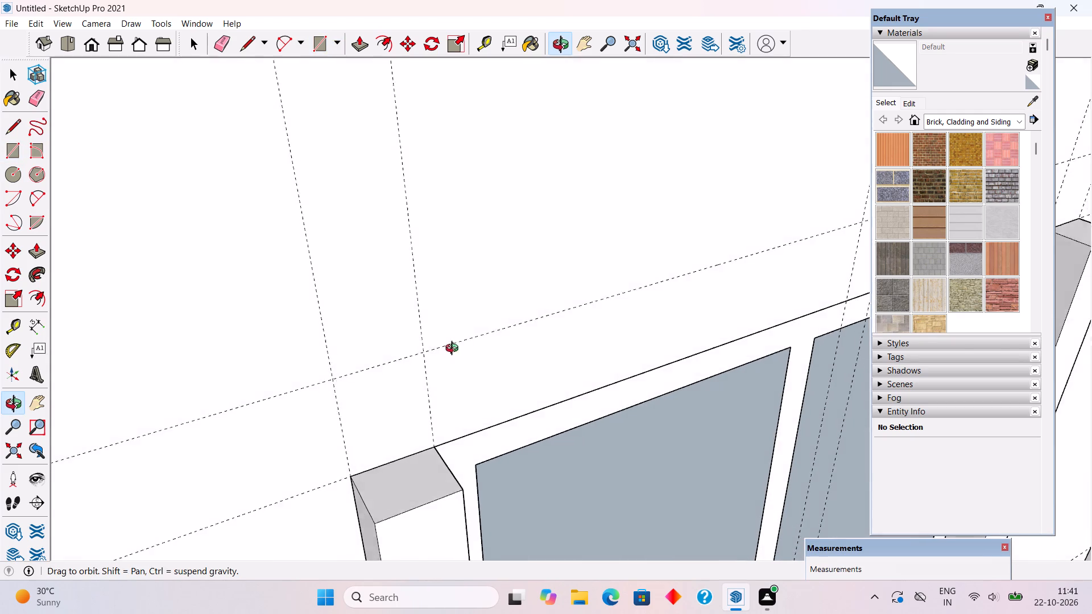
middle_drag(454, 350, 457, 338)
click(336, 370)
scroll(336, 370, down, 7)
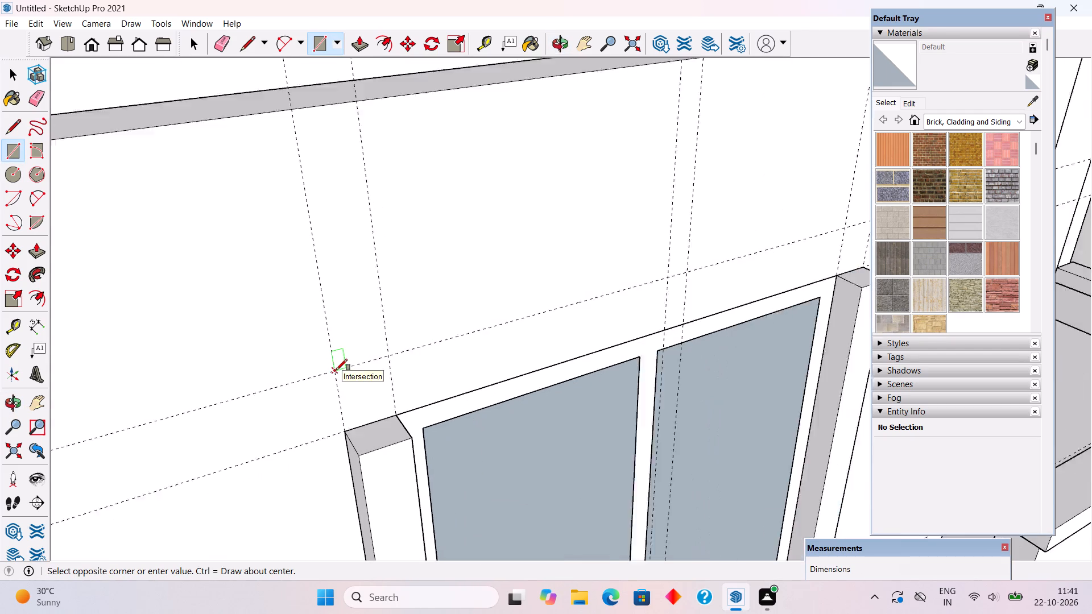
scroll(336, 370, down, 1)
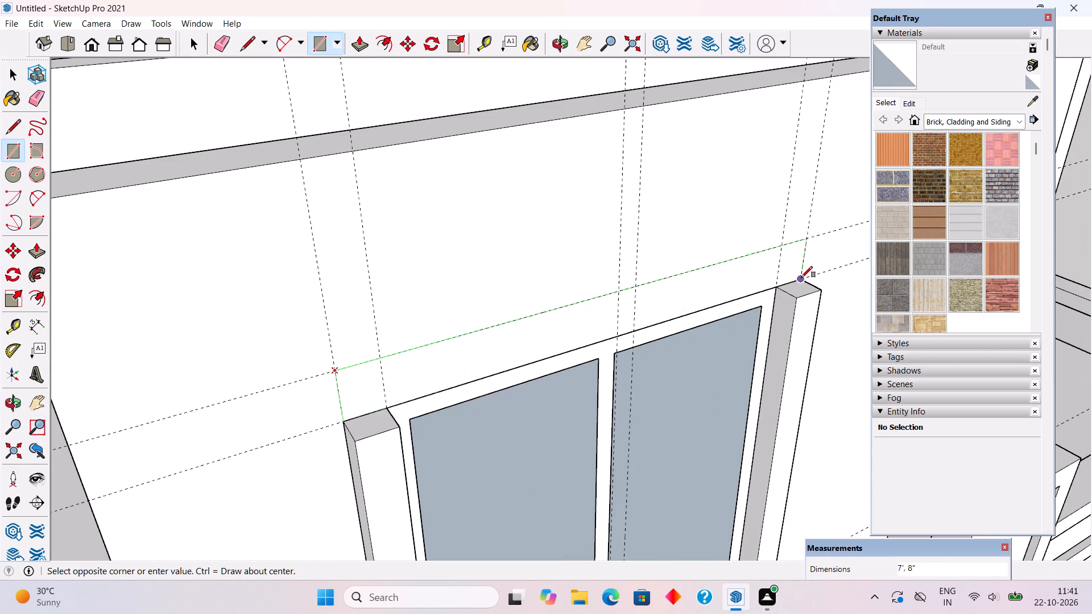
click(801, 277)
Push/Pull the rectangle above the upper window outward 2' to form a projecting slab.
key(p)
click(777, 281)
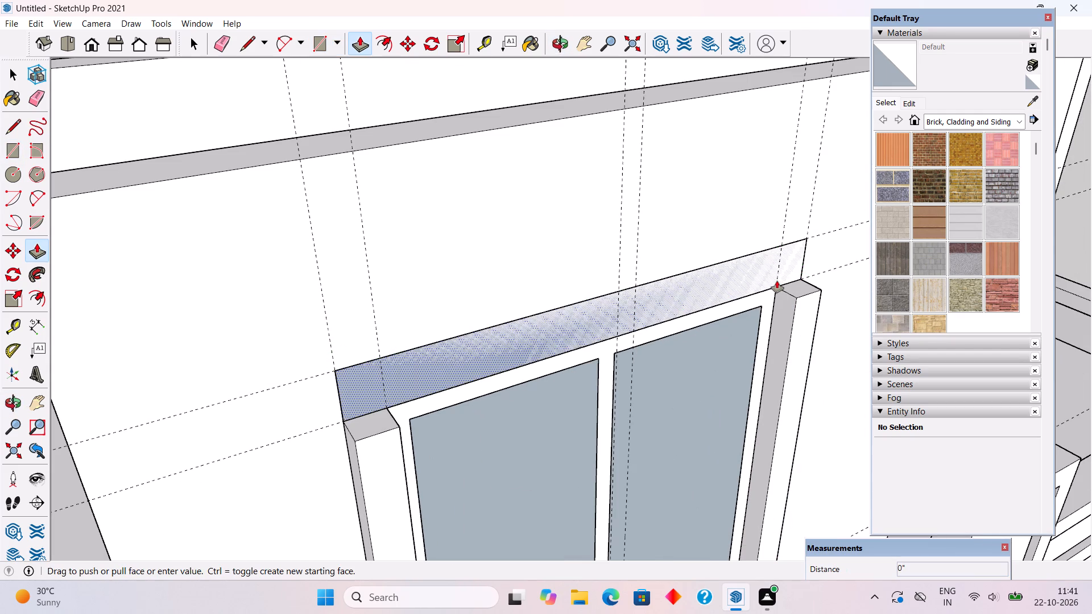
text(2')
key(Return)
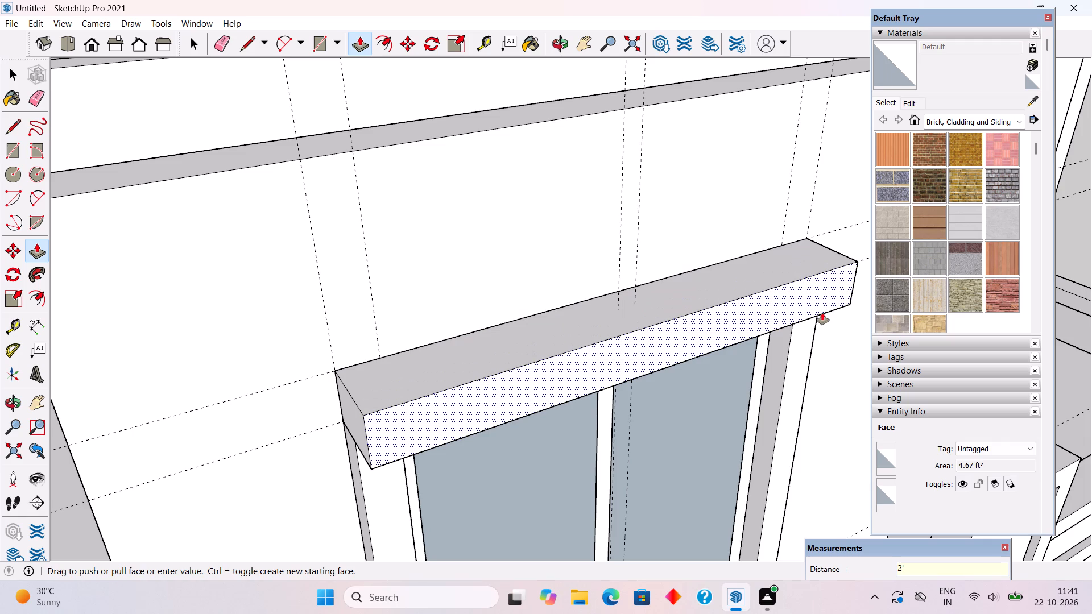
Make the whole projecting slab above the upper window a group.
key(space)
triple_click(806, 348)
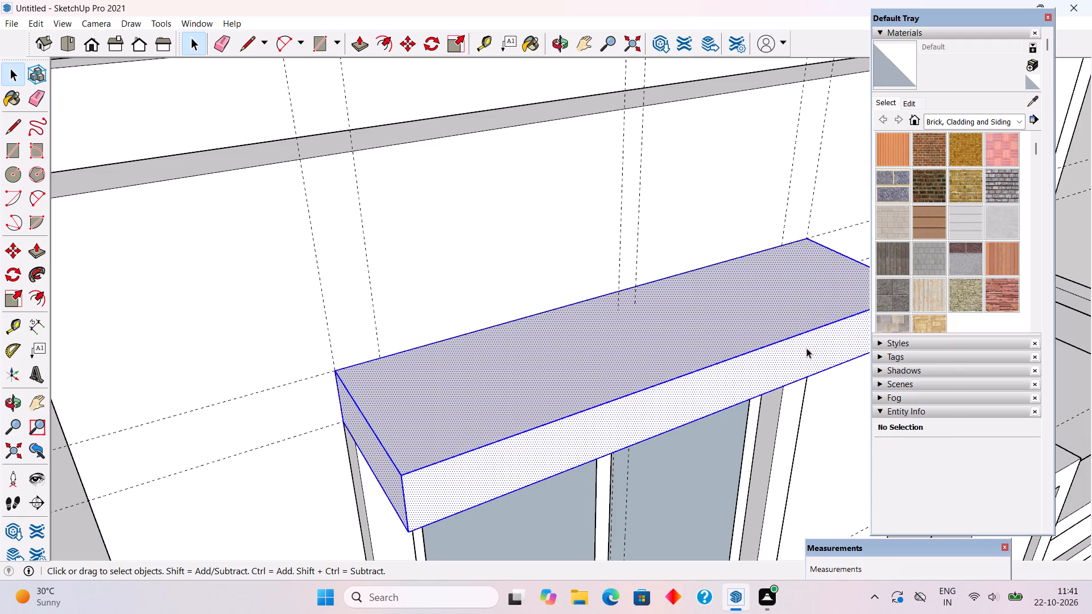
right_click(806, 348)
click(846, 470)
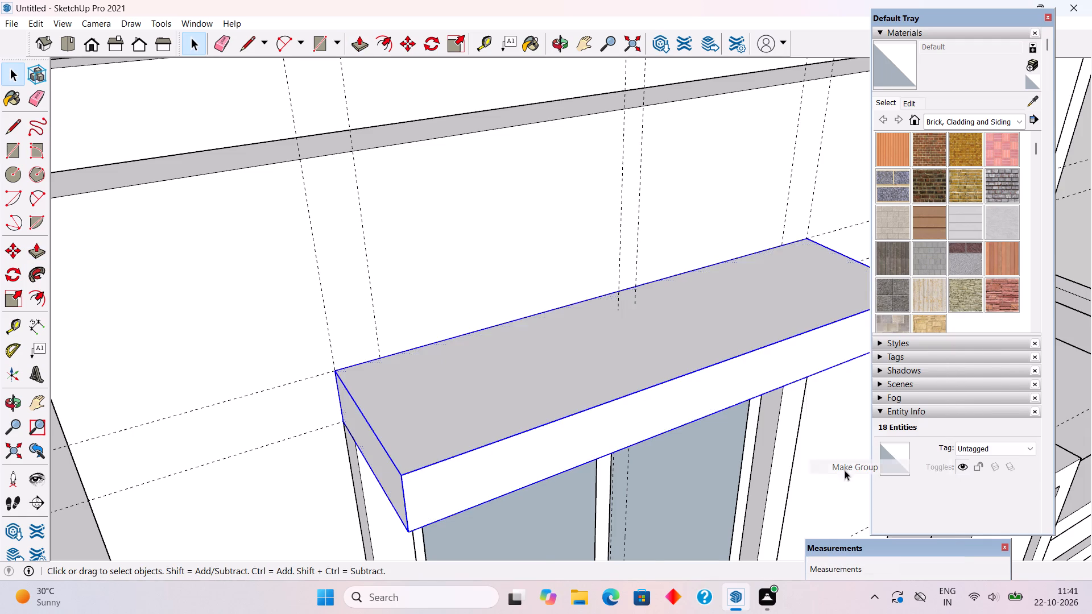
Examine the front facade and the whole house with the shades above both front windows.
scroll(788, 455, down, 7)
middle_drag(673, 476, 539, 256)
scroll(526, 236, down, 2)
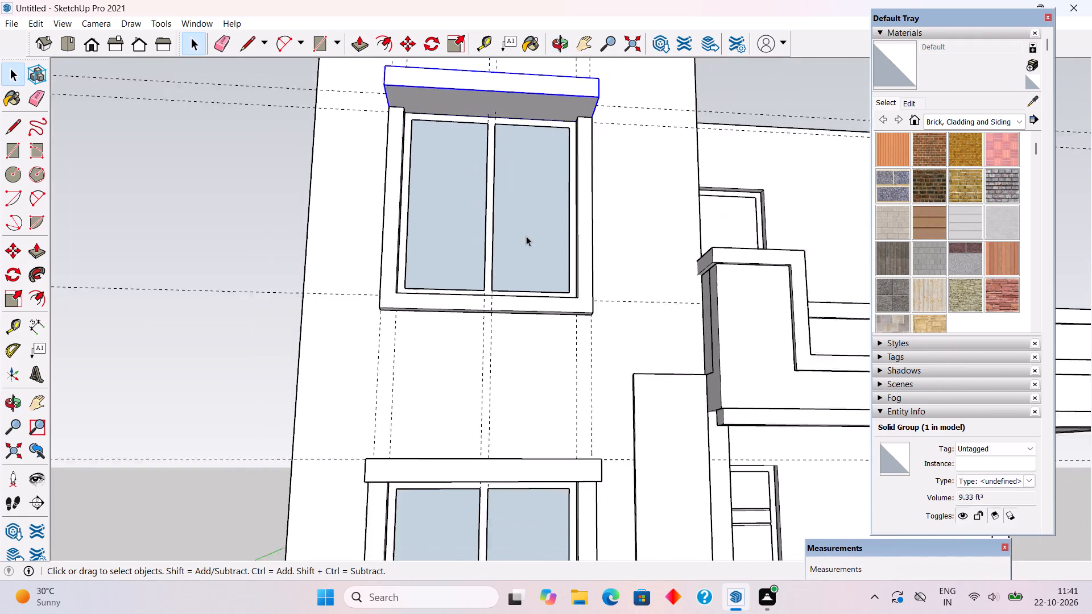
scroll(526, 236, down, 1)
middle_drag(546, 269, 557, 301)
scroll(557, 319, down, 1)
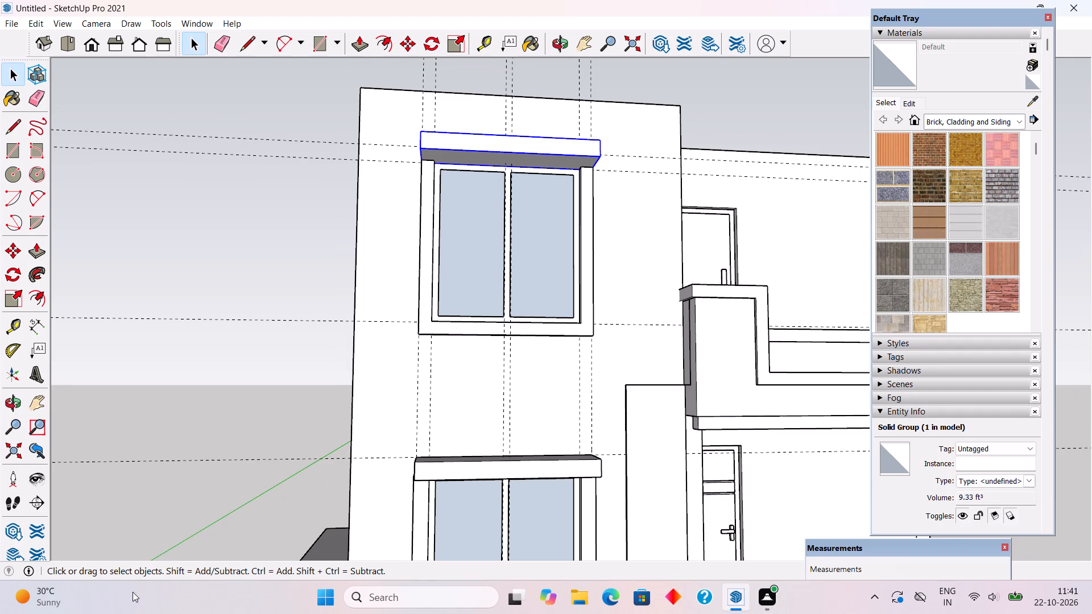
middle_drag(386, 472, 575, 512)
scroll(621, 517, down, 6)
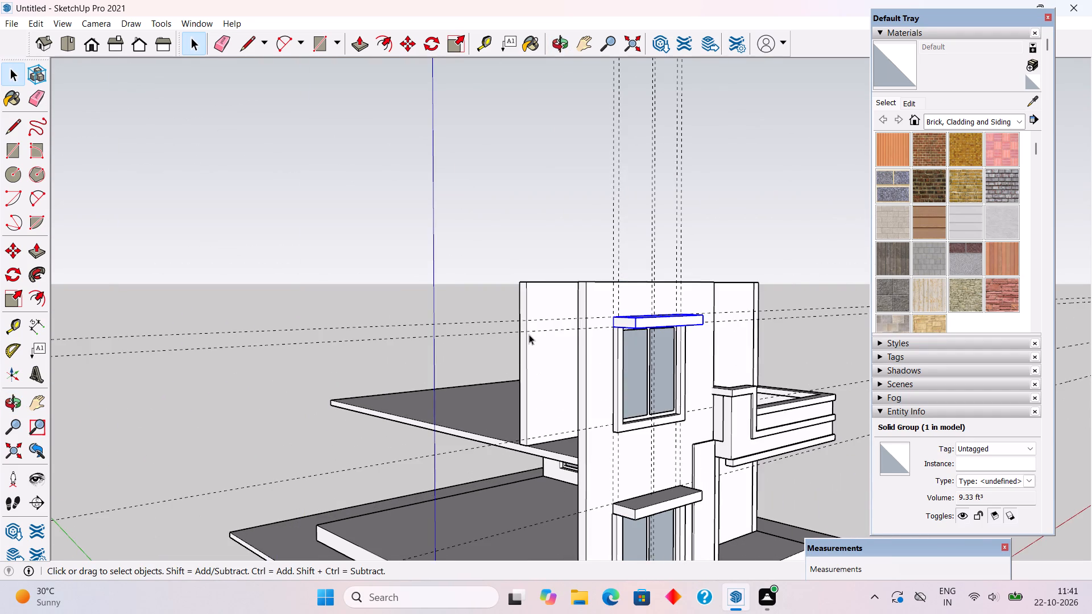
scroll(524, 313, down, 4)
middle_drag(574, 351, 590, 423)
scroll(589, 361, down, 4)
Open the lower window's frame group and Push/Pull the left upright's top face up 5' 6" to the upper window's frame.
scroll(628, 532, up, 2)
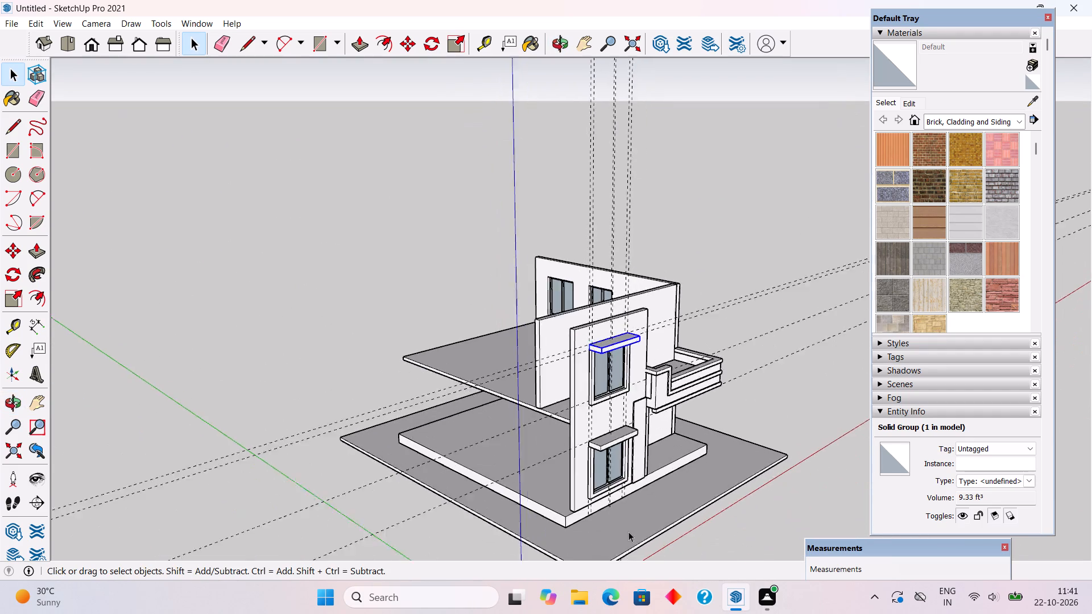
scroll(628, 532, up, 4)
middle_drag(611, 486, 579, 567)
scroll(543, 466, up, 6)
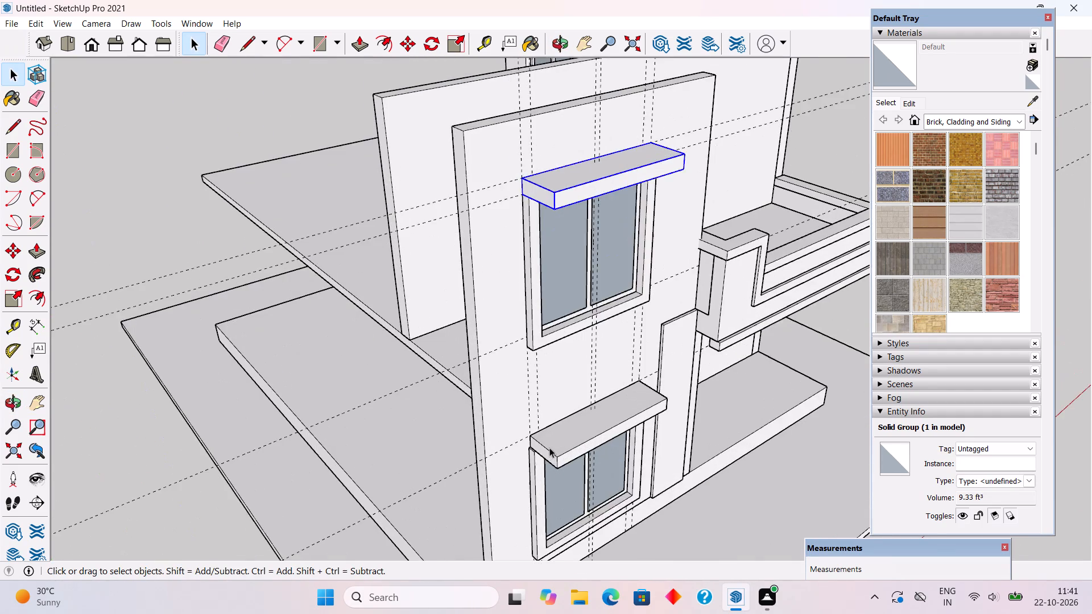
scroll(549, 447, up, 11)
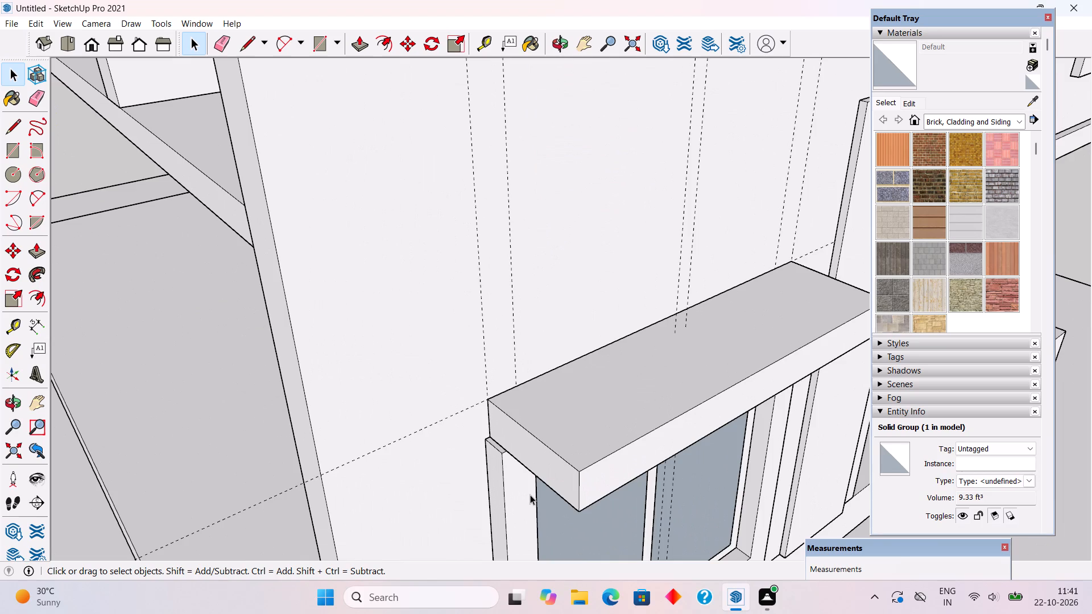
triple_click(530, 495)
key(p)
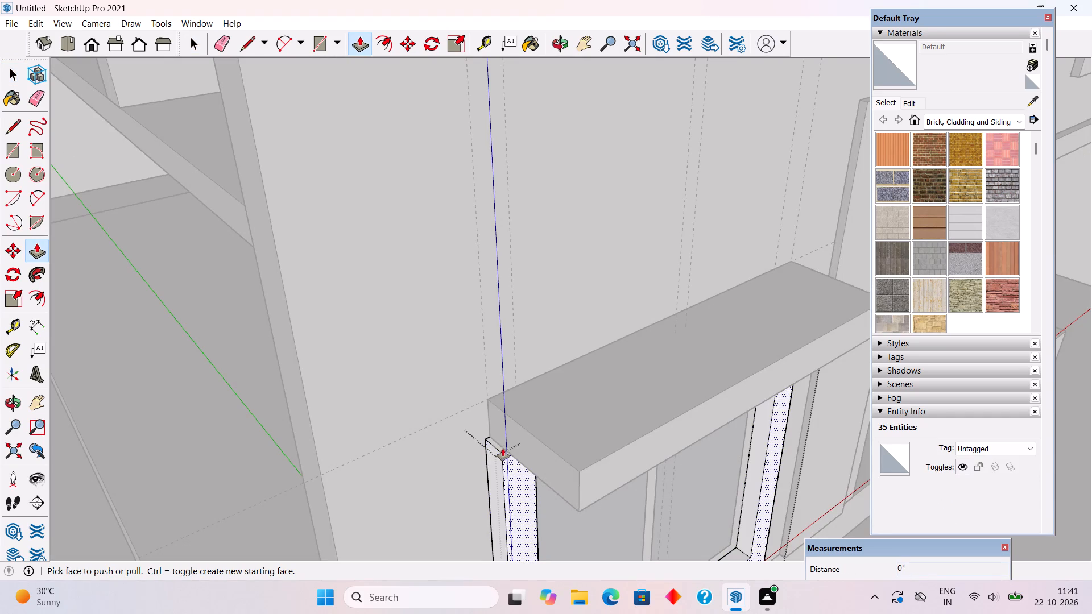
click(503, 445)
scroll(501, 431, down, 11)
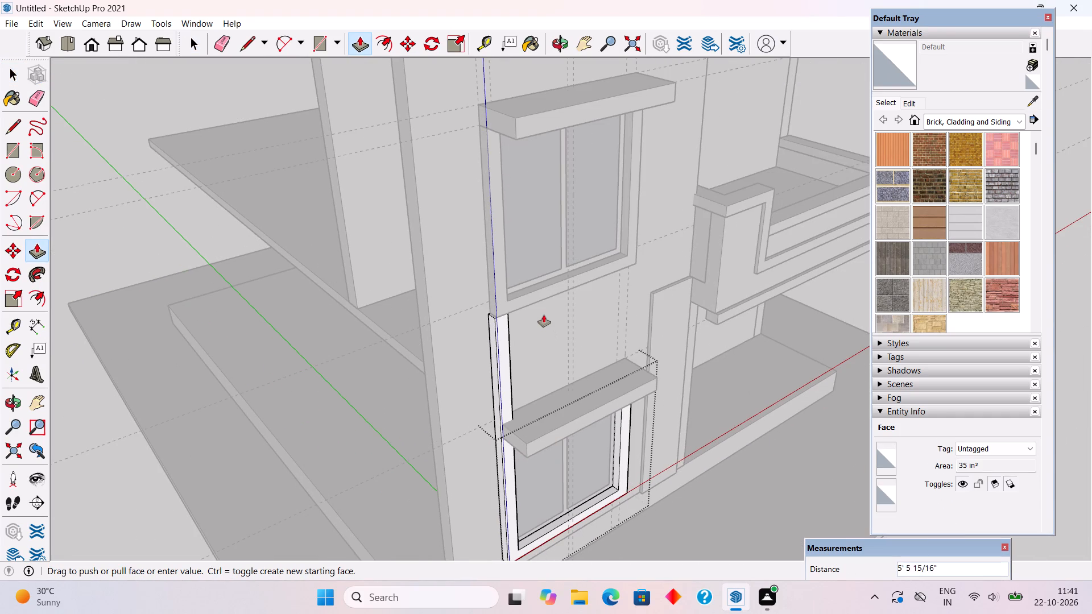
click(533, 308)
Push/Pull the top face of the lower frame's right upright up 5' 6" to the upper window's frame.
middle_drag(572, 364, 270, 420)
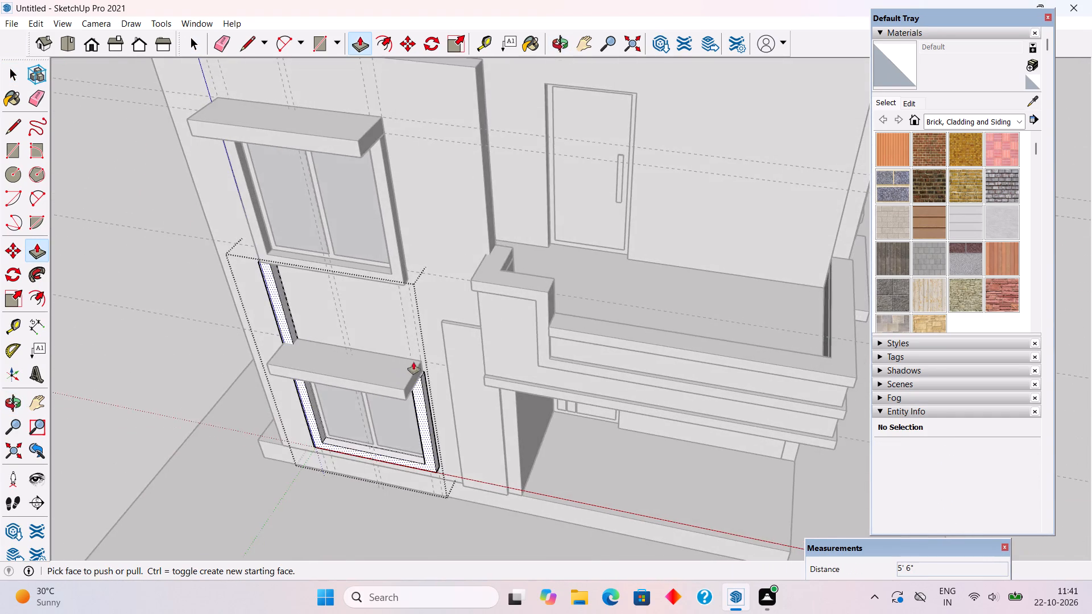
scroll(414, 363, up, 9)
click(417, 374)
scroll(364, 293, down, 4)
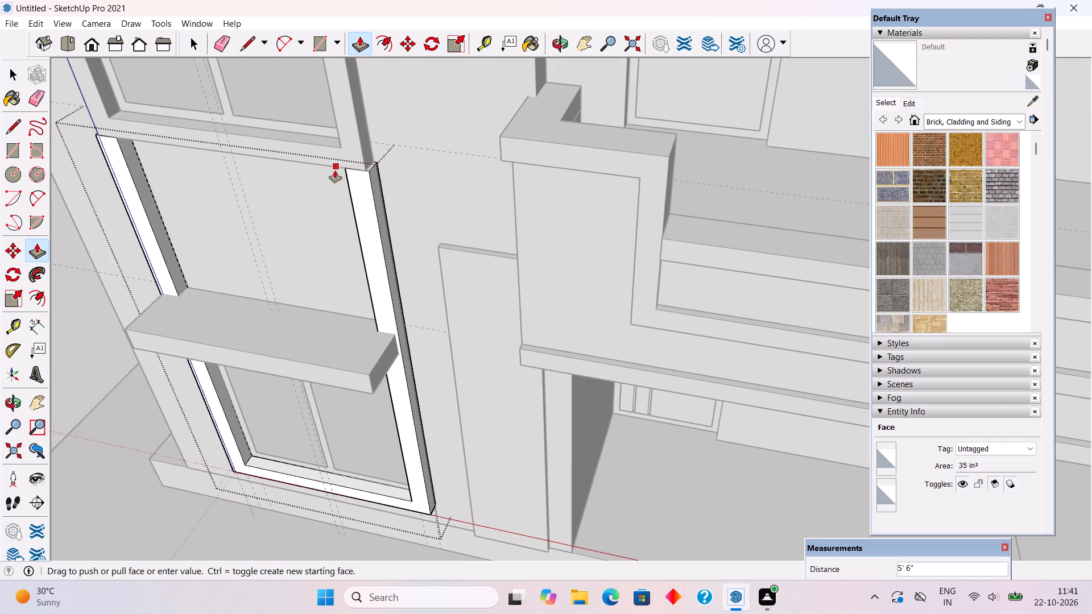
click(333, 171)
Push/Pull the outer side faces of both extended uprights inward 1" and close the frame group.
click(384, 213)
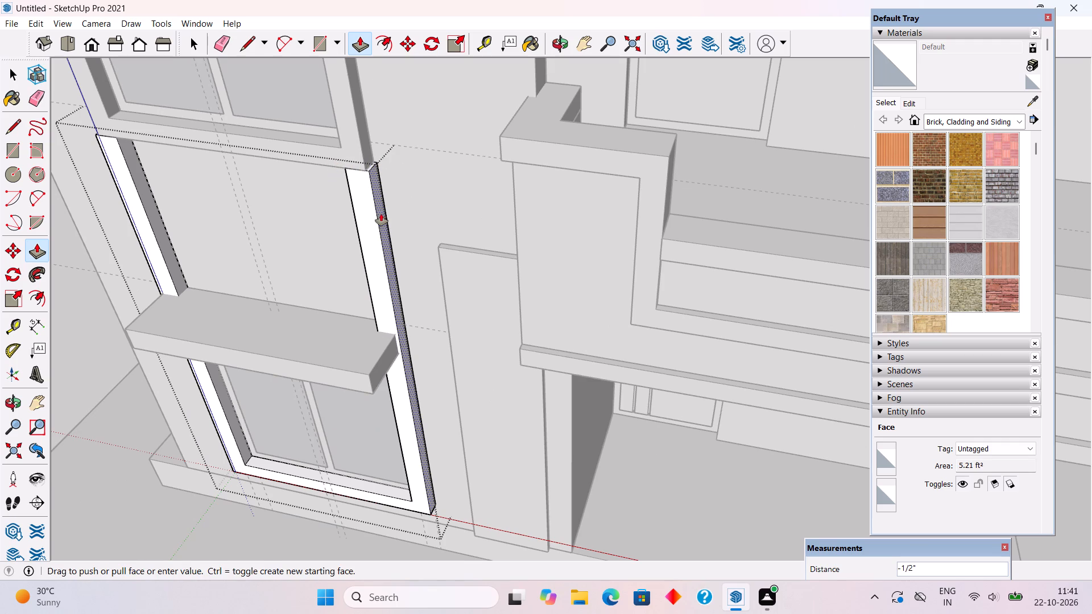
text(1")
key(Return)
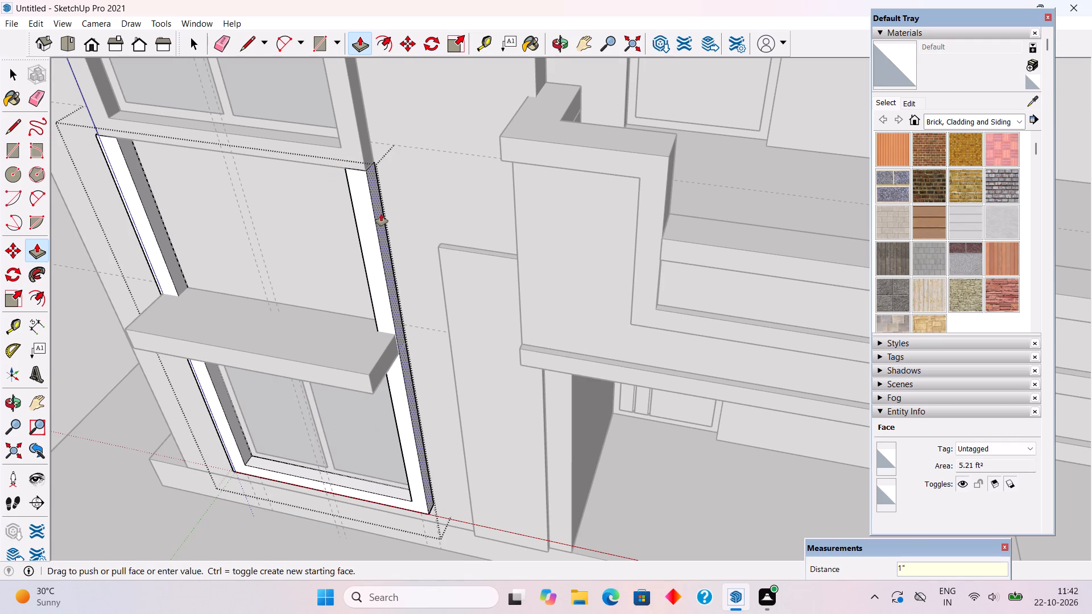
scroll(381, 214, down, 11)
middle_drag(249, 264, 282, 259)
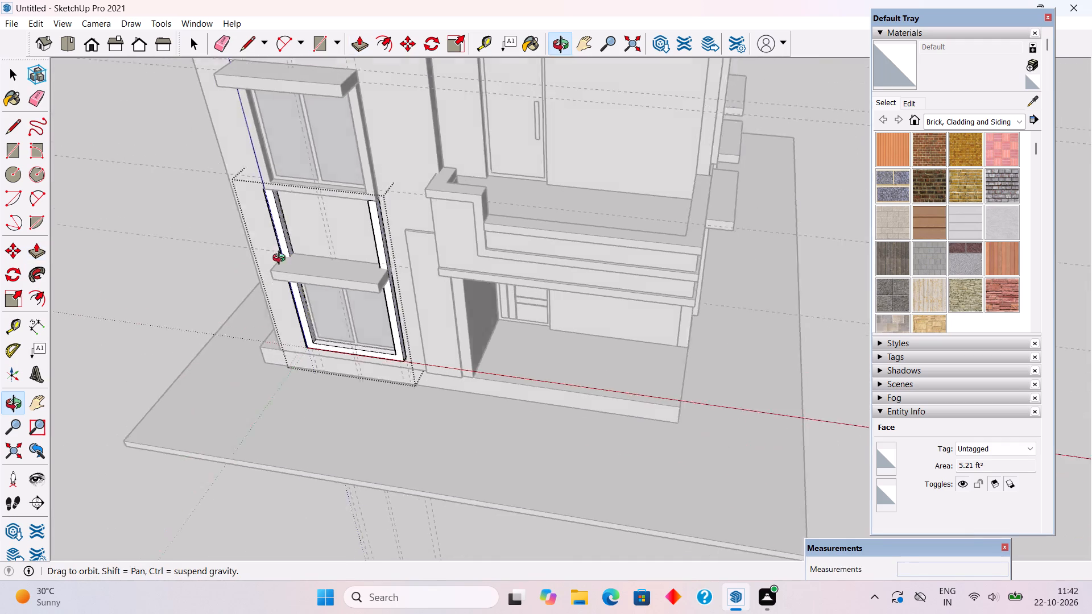
middle_drag(282, 259, 579, 159)
scroll(387, 238, up, 4)
double_click(380, 240)
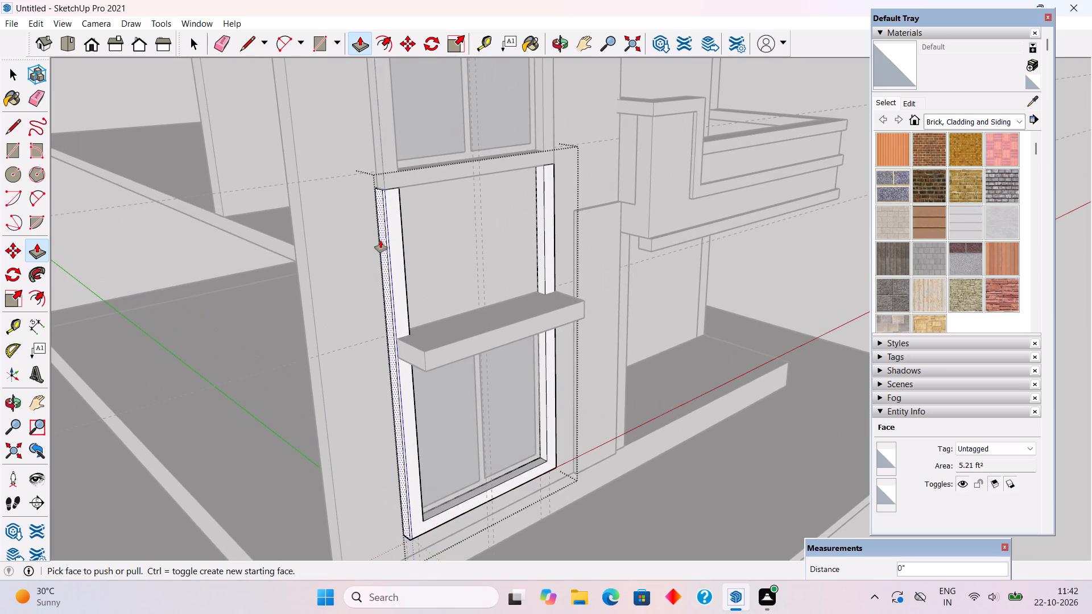
middle_drag(405, 235, 301, 262)
key(space)
scroll(301, 259, down, 4)
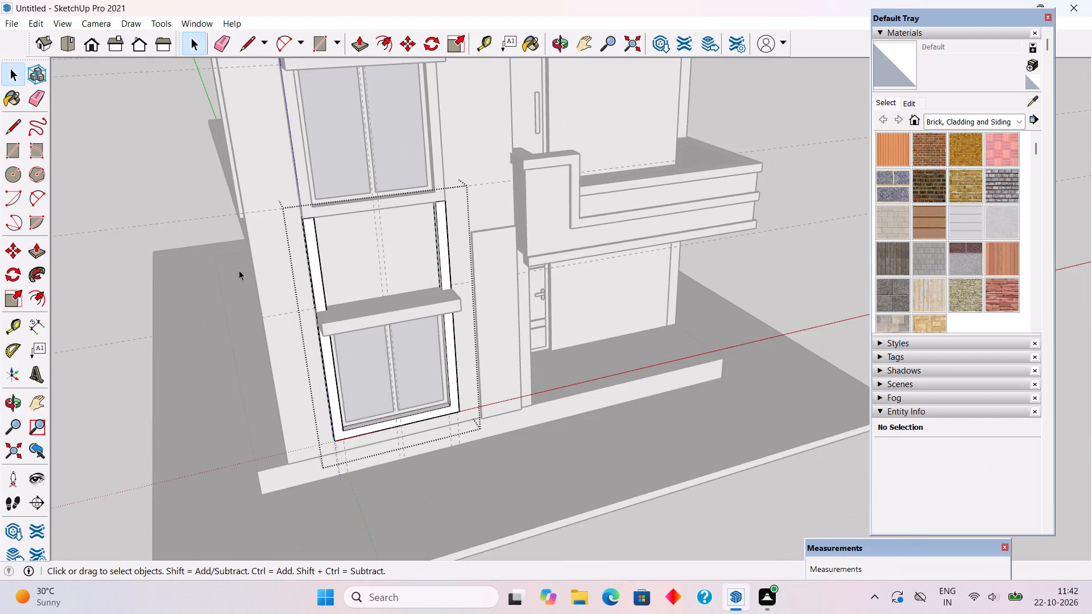
click(166, 238)
Draw a 6' by 4' 10" rectangle on the wall between the extended uprights, from the upper frame down to the lower shade.
middle_drag(435, 371, 344, 203)
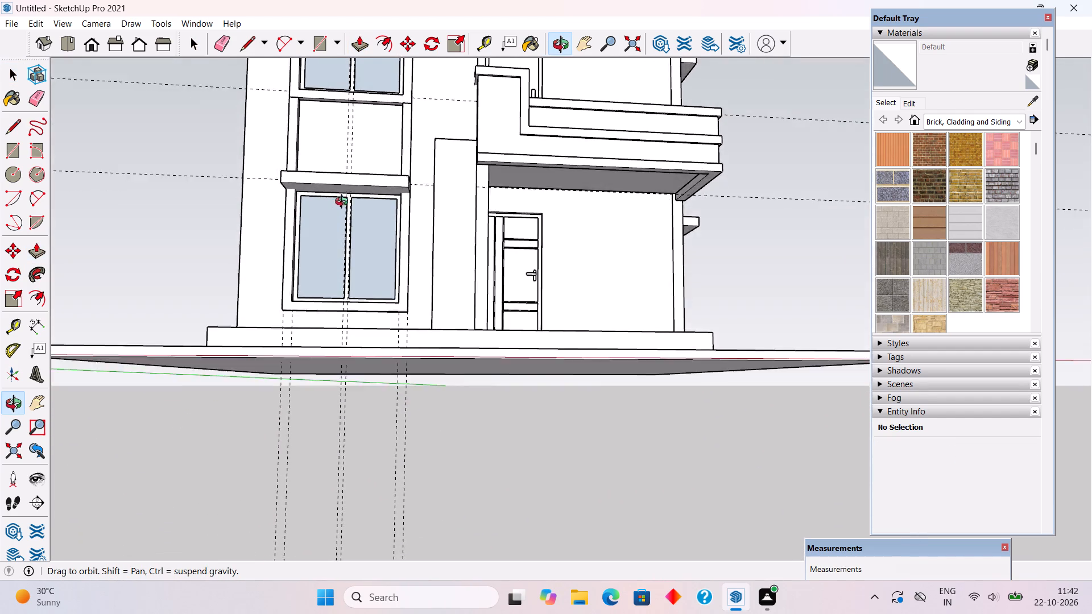
middle_drag(344, 203, 368, 161)
scroll(377, 149, down, 3)
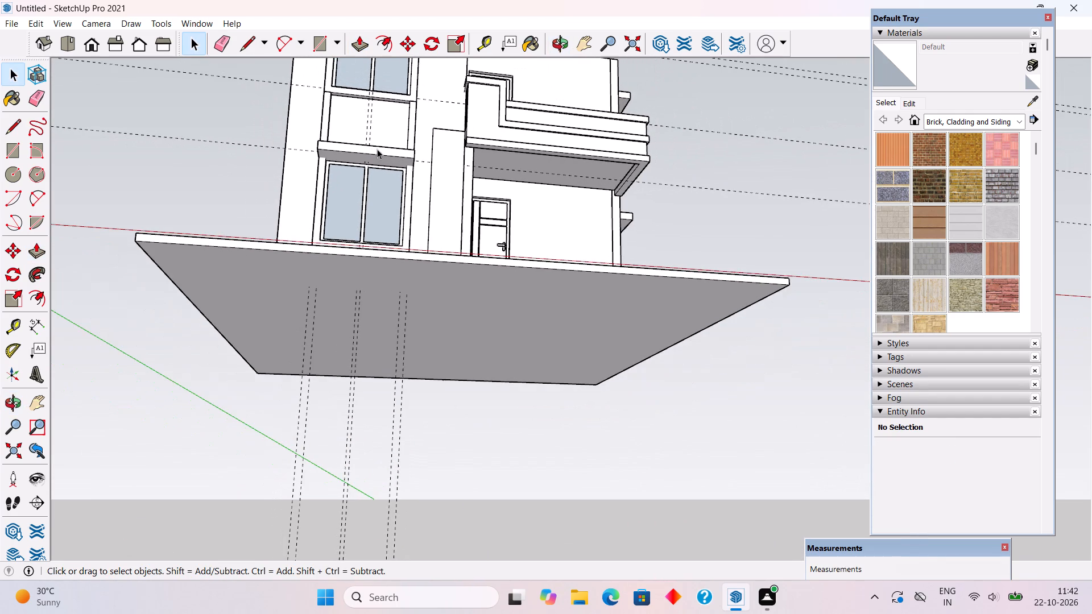
middle_drag(377, 149, 392, 316)
scroll(371, 226, up, 12)
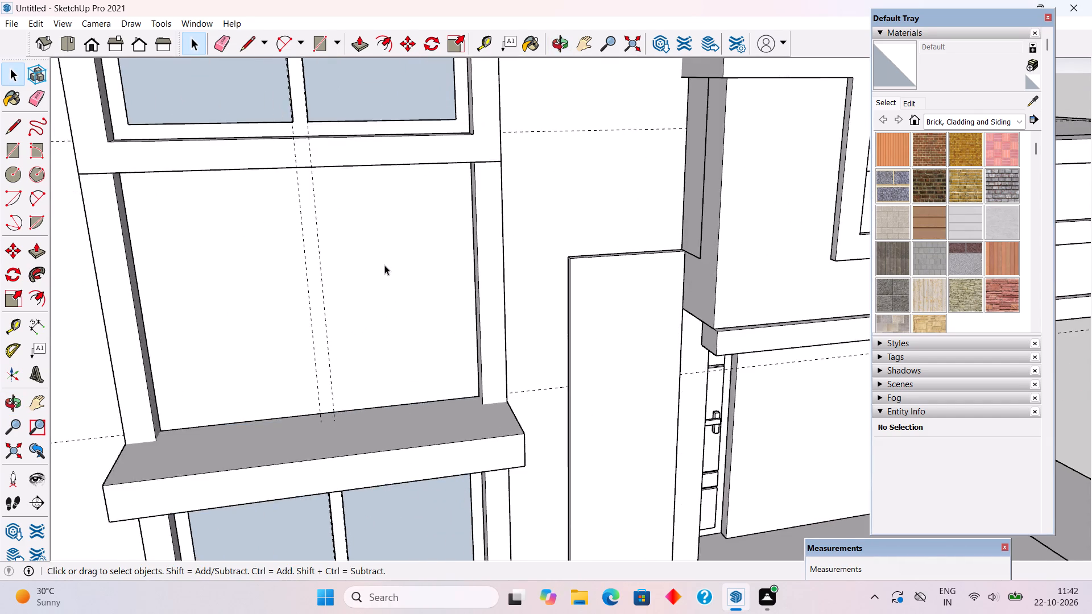
scroll(384, 265, up, 2)
middle_drag(382, 264, 372, 226)
scroll(141, 125, up, 3)
key(r)
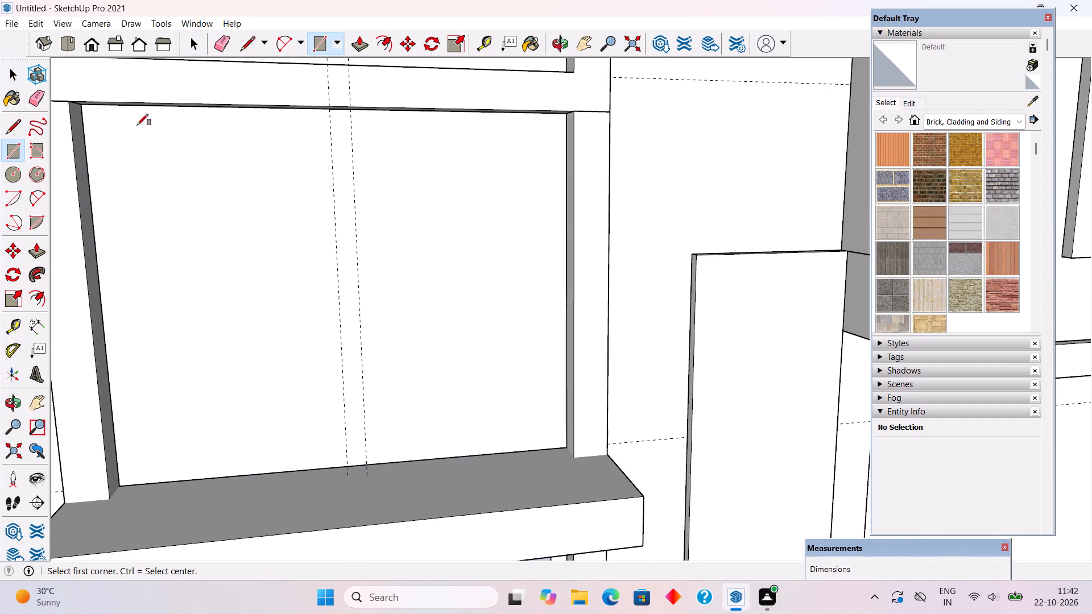
click(82, 110)
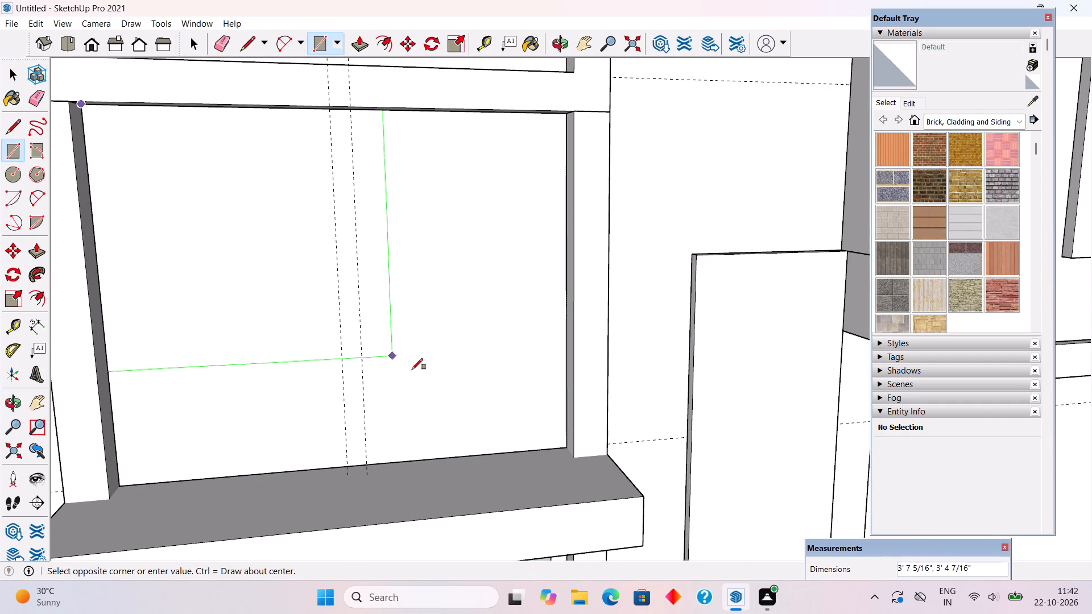
click(569, 447)
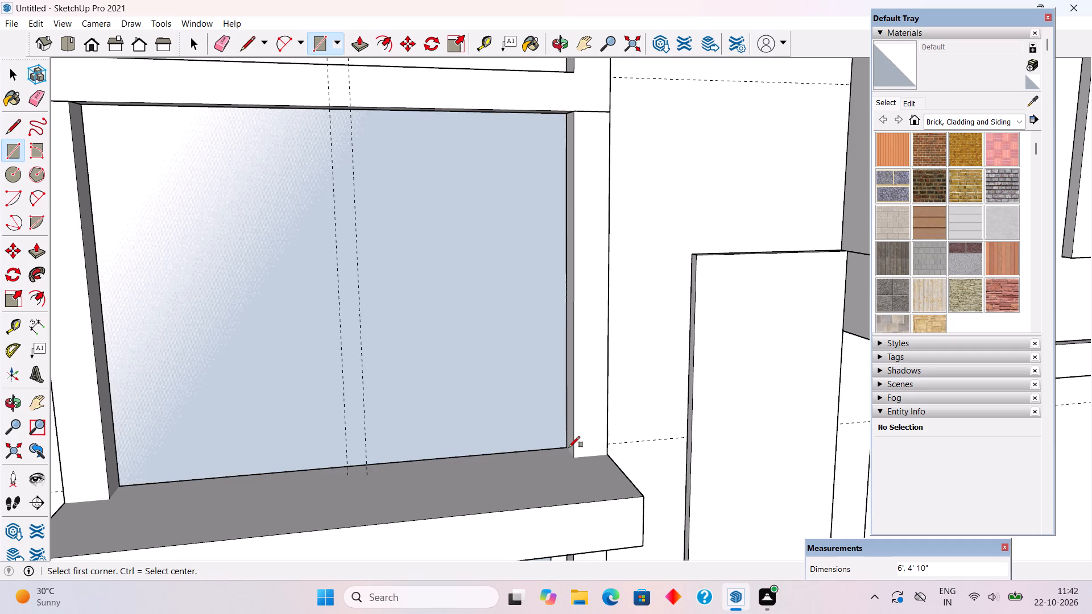
Push/Pull the new rectangle between the window frames outward 3" to form a raised panel.
key(p)
click(533, 425)
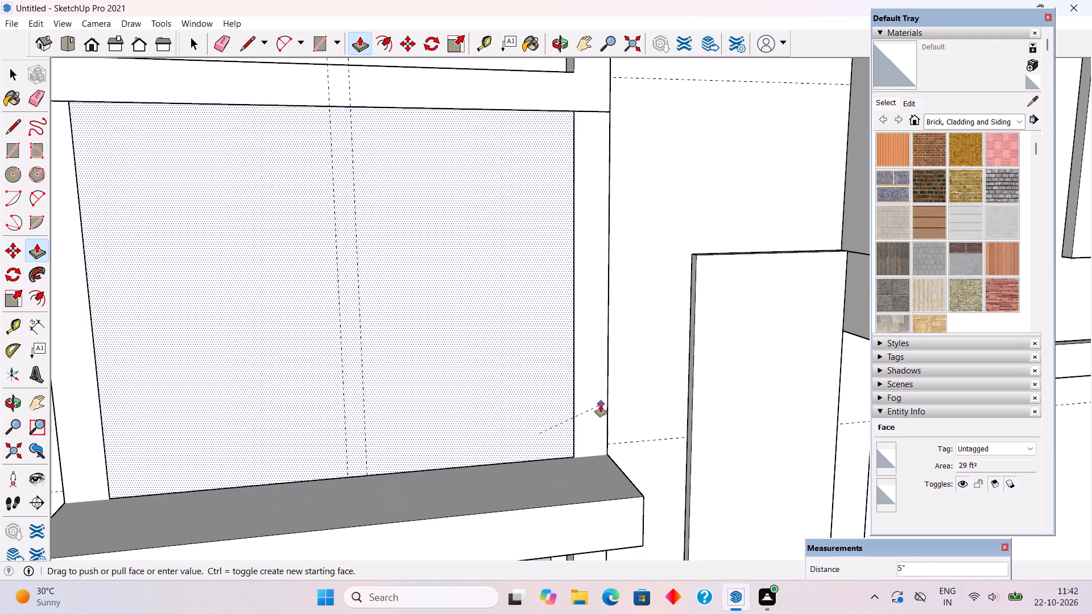
text(3")
key(Return)
key(space)
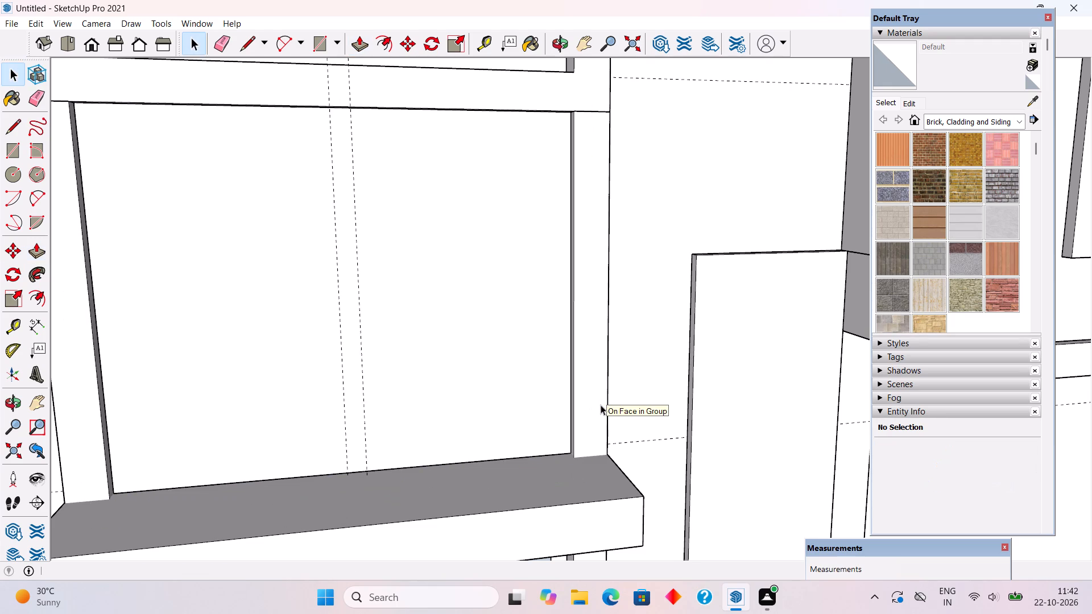
Make the whole raised panel between the two windows a group.
triple_click(430, 291)
right_click(432, 291)
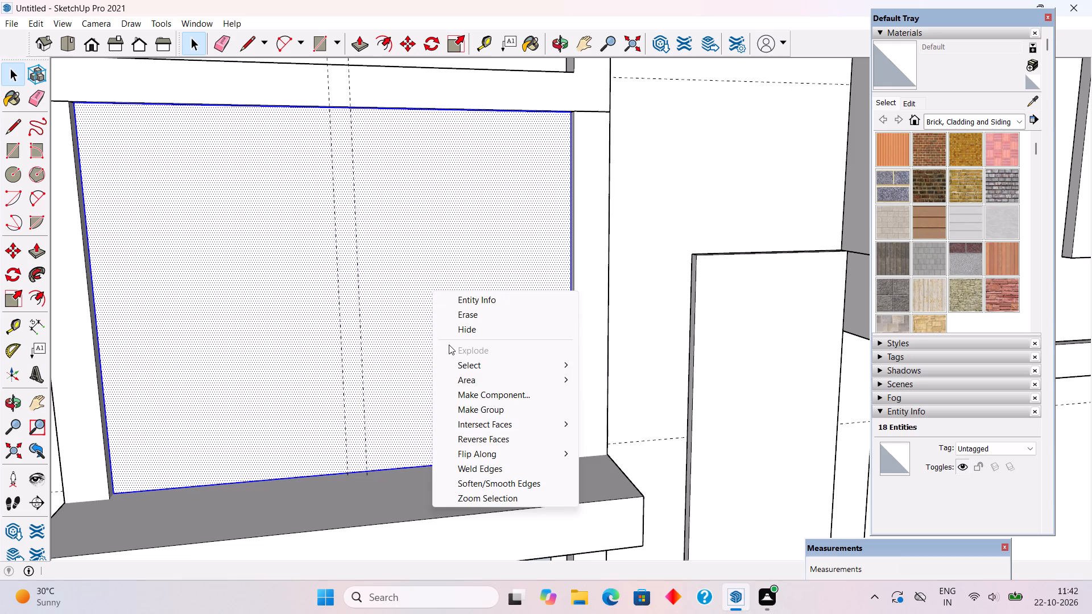
click(469, 406)
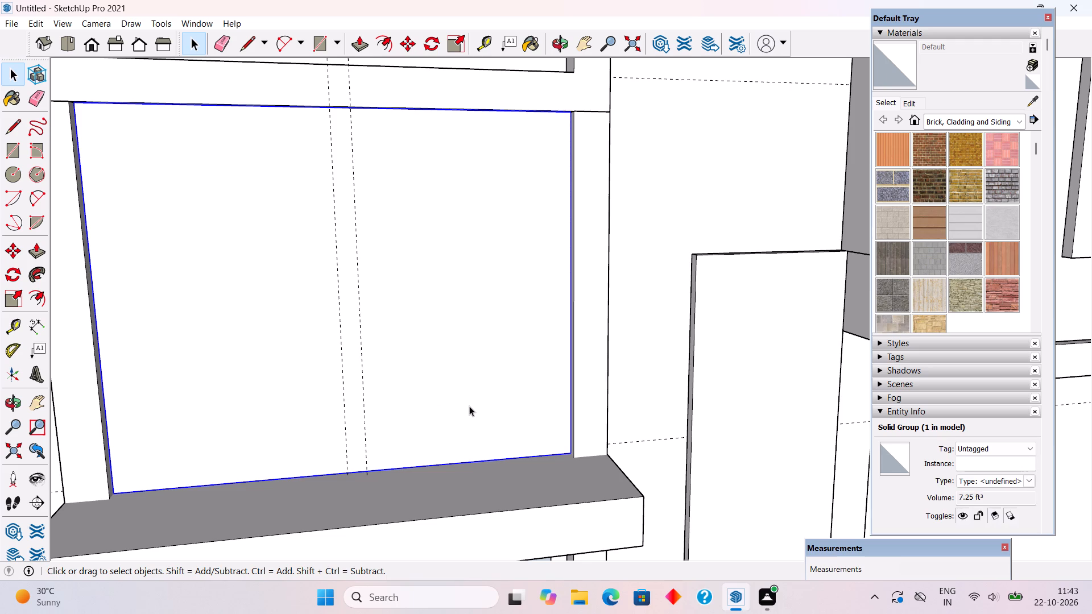
right_click(471, 408)
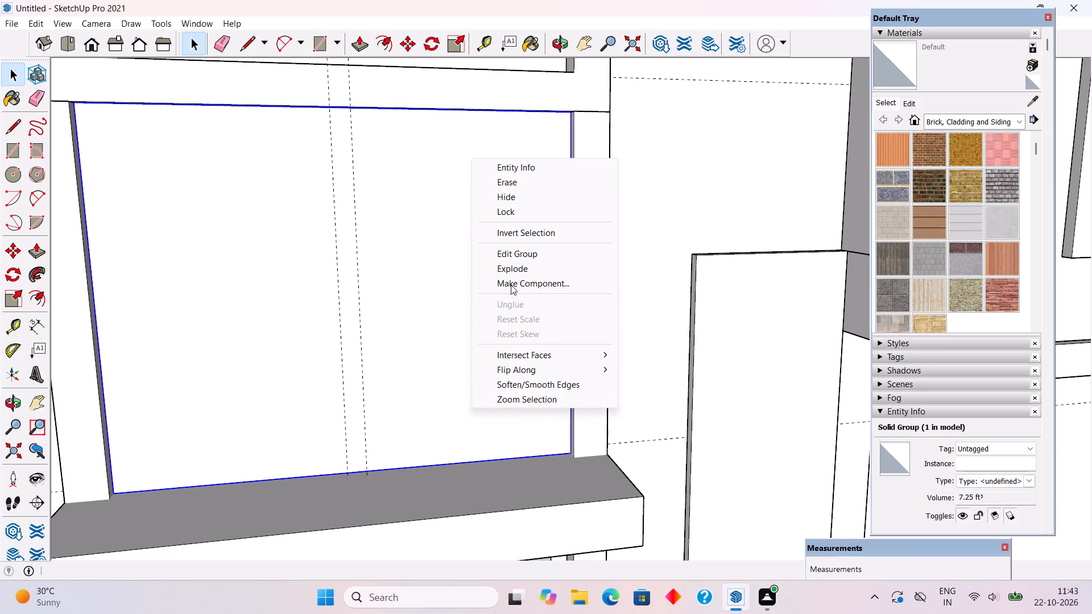
click(354, 307)
Open the panel group and place a horizontal guide 6" below the panel's top edge with the Tape Measure.
scroll(354, 307, down, 8)
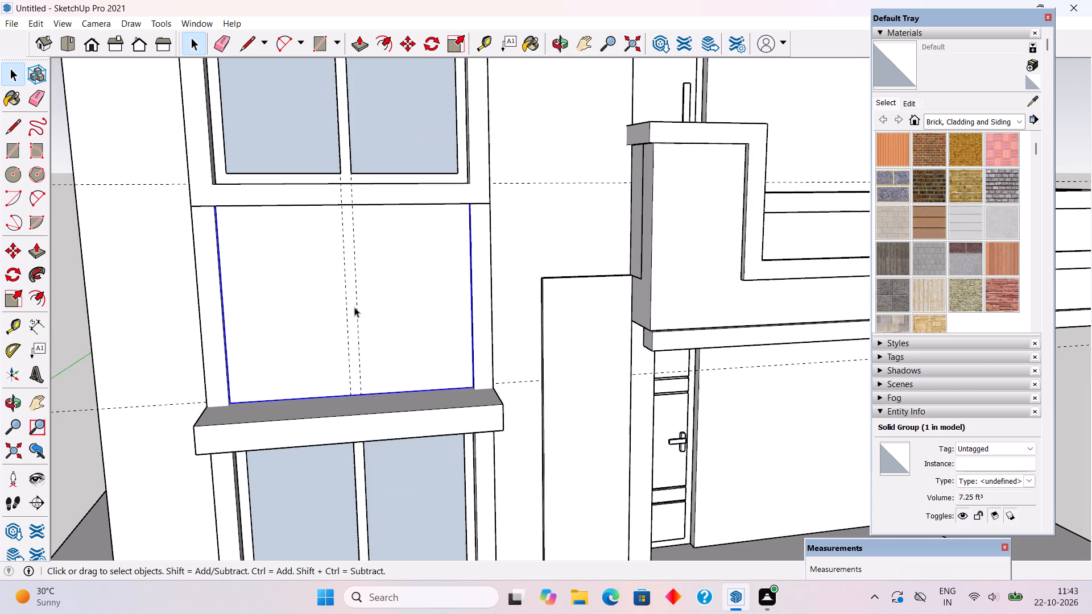
scroll(394, 333, down, 1)
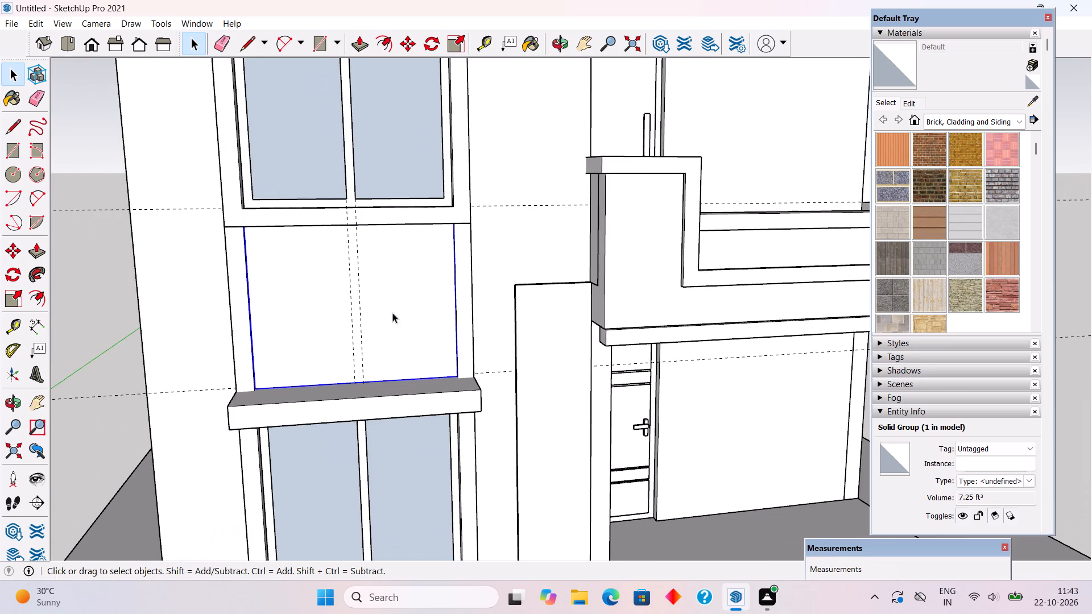
middle_drag(391, 310, 376, 250)
triple_click(376, 250)
scroll(367, 193, up, 5)
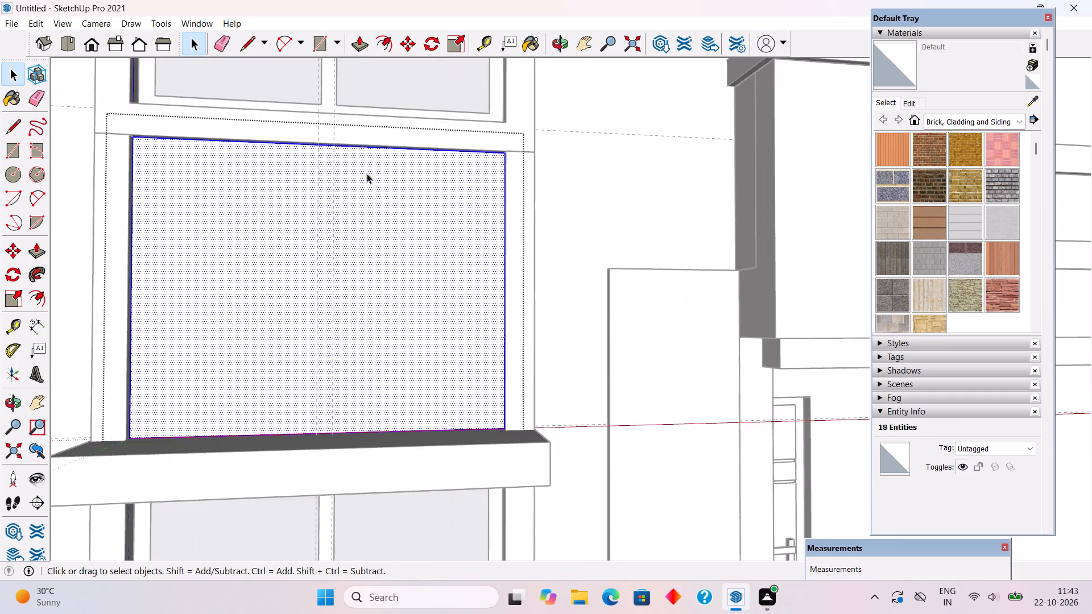
scroll(367, 173, up, 6)
middle_drag(383, 162, 457, 169)
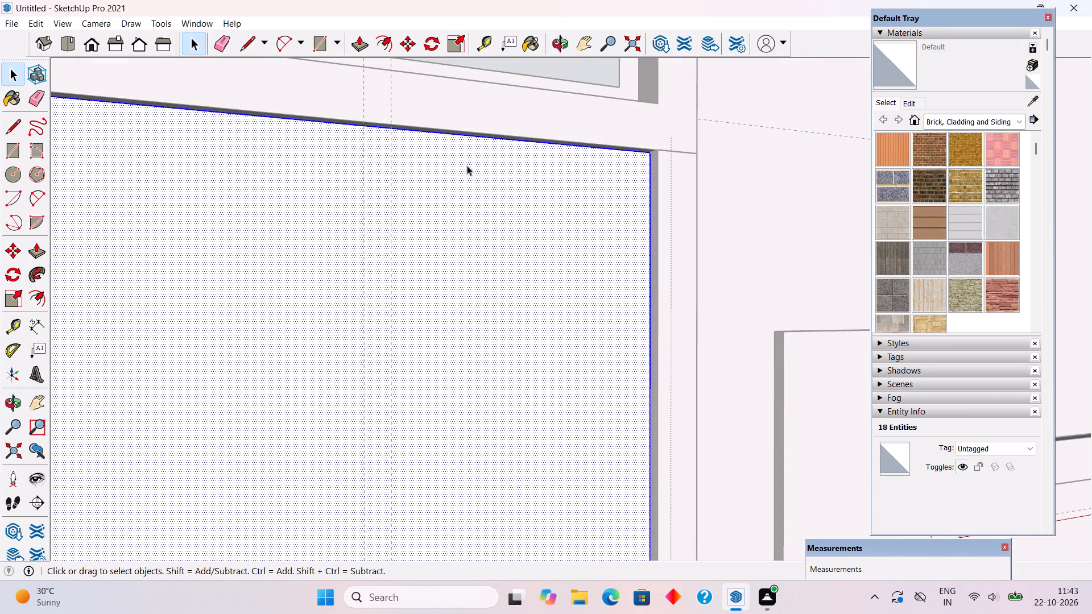
key(t)
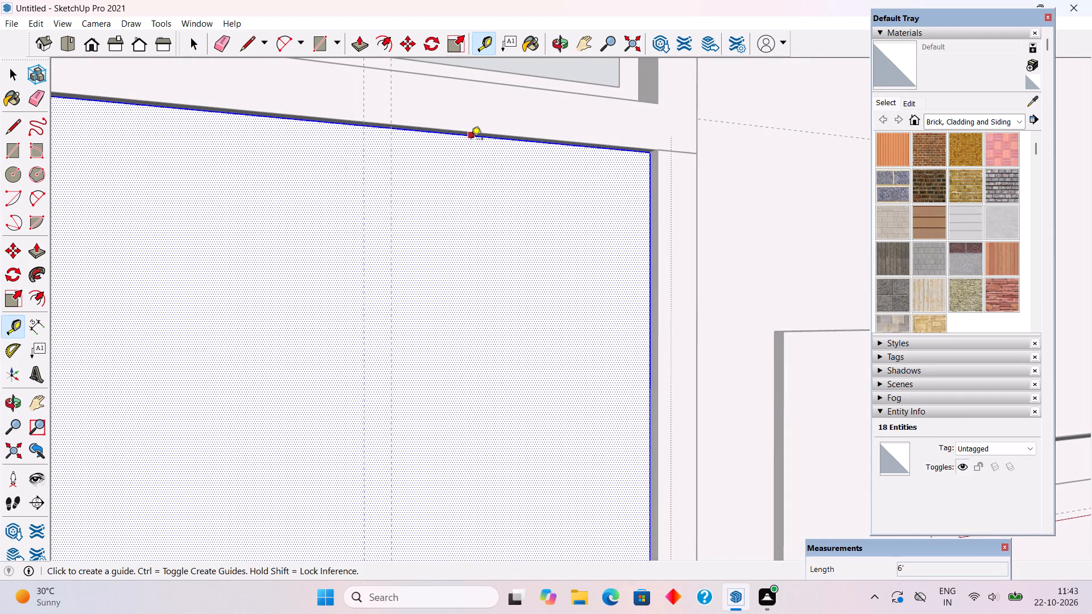
scroll(471, 143, up, 6)
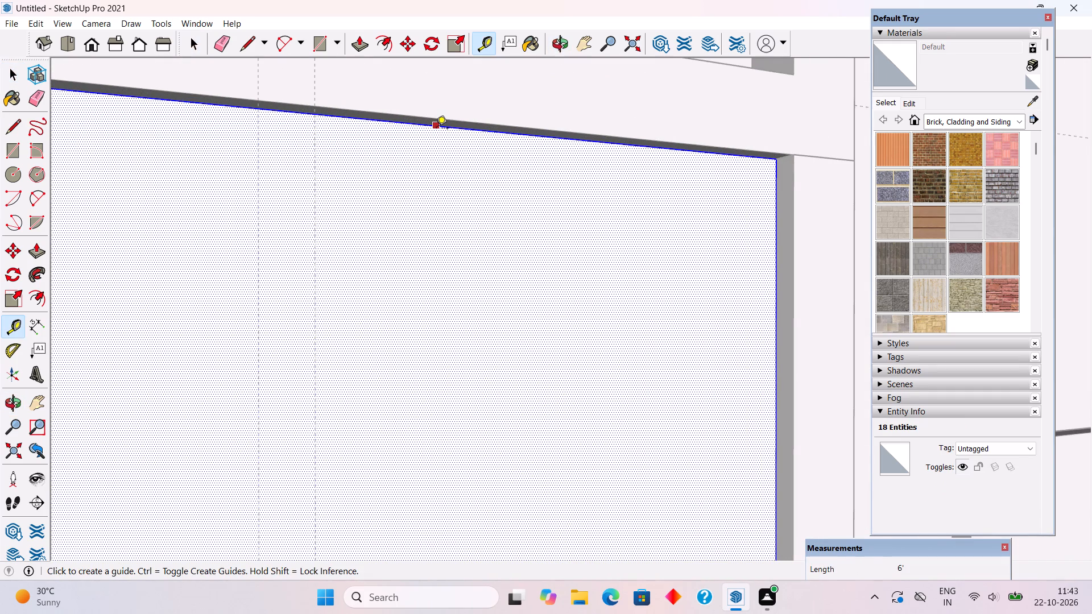
click(436, 129)
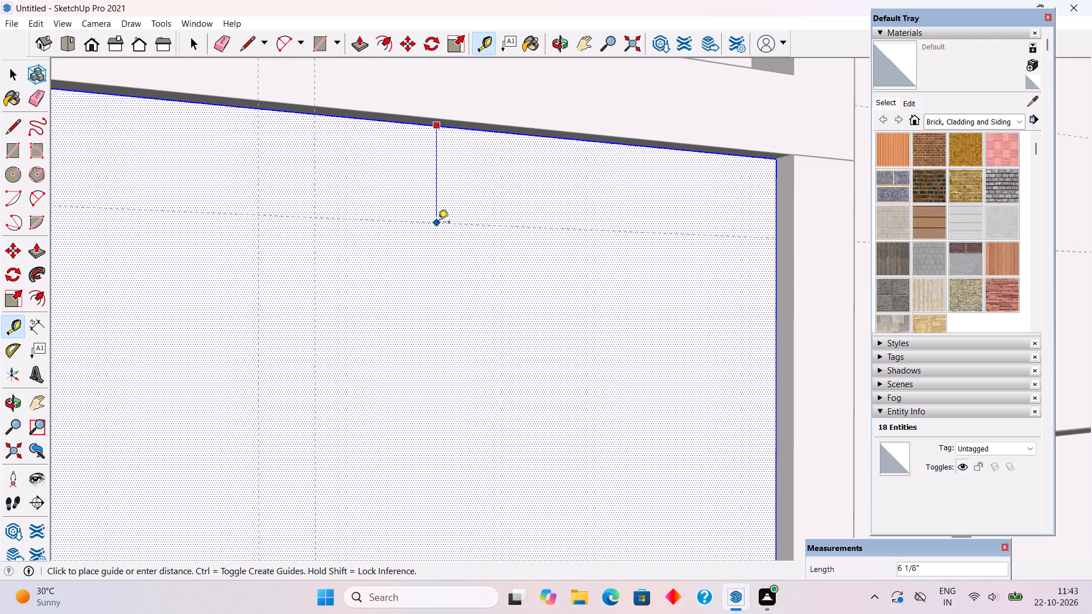
scroll(438, 223, down, 12)
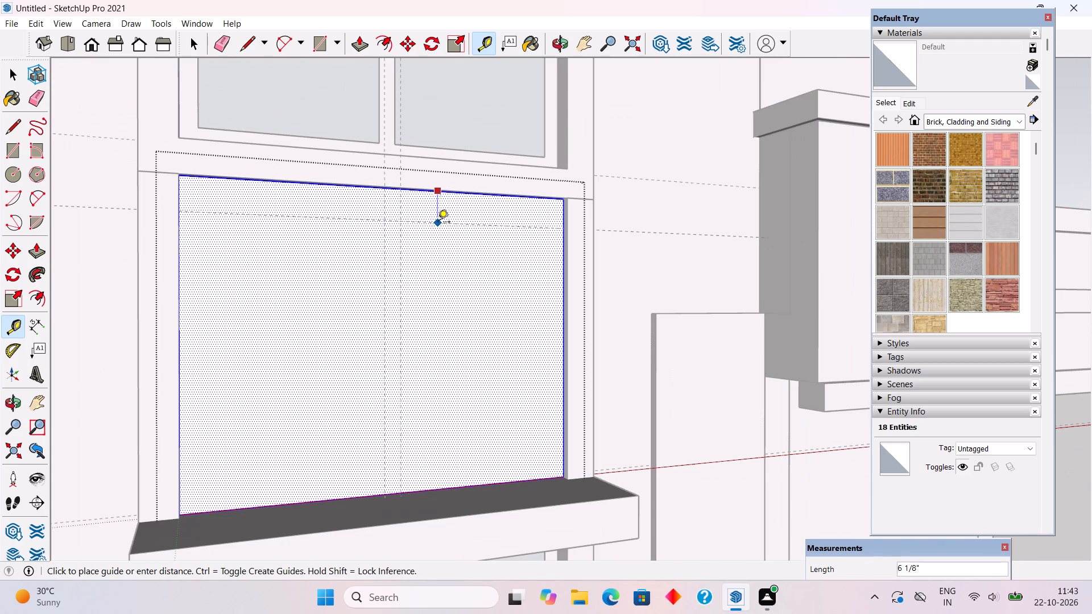
text(6")
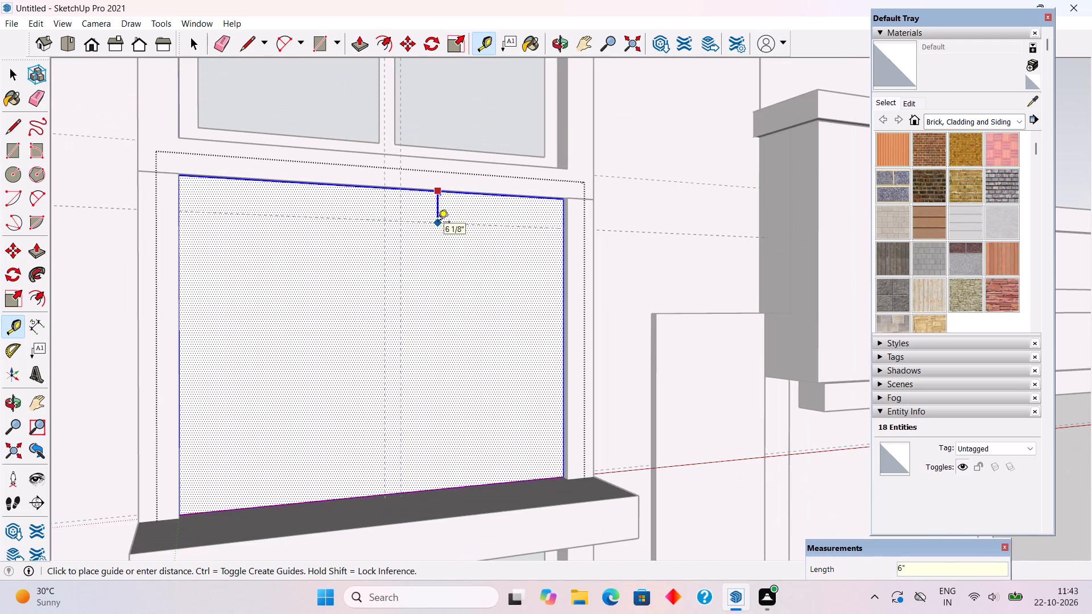
key(Return)
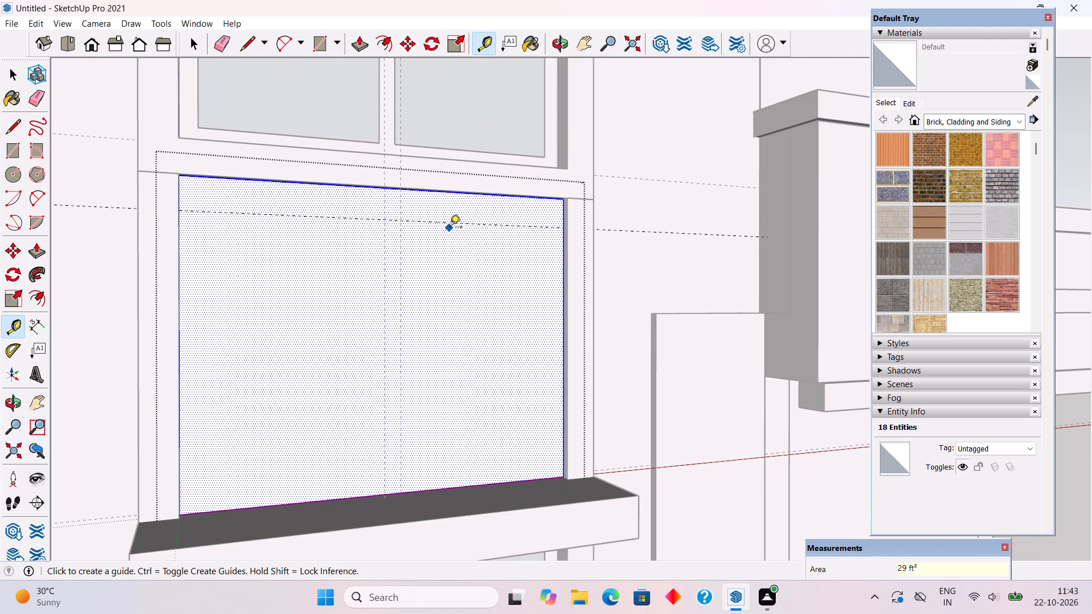
Place a second horizontal guide 1" below the first one on the panel face.
click(456, 223)
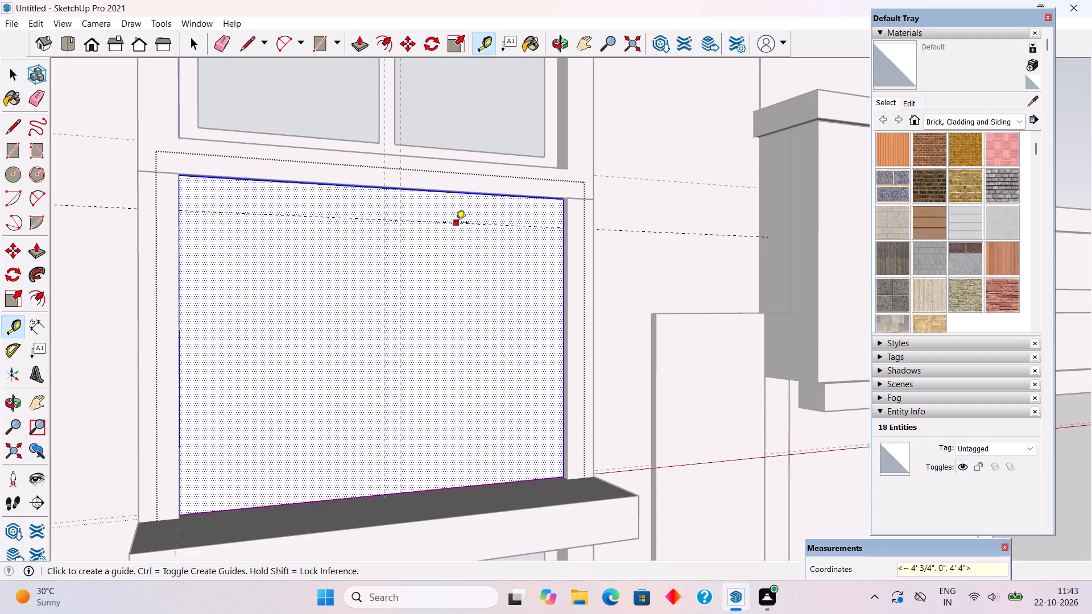
text(1")
key(Return)
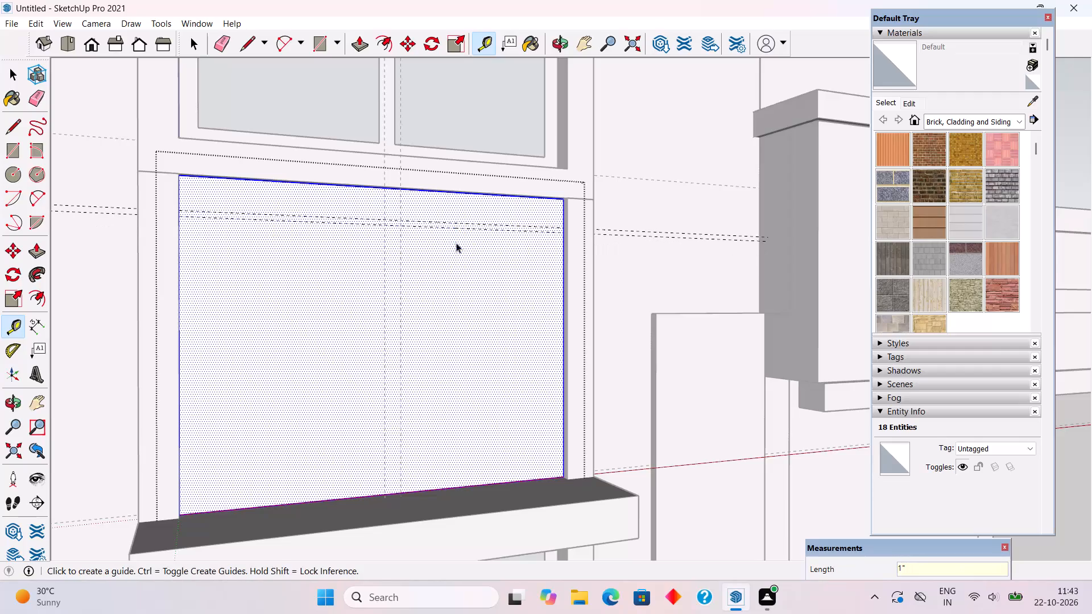
Copy the pair of horizontal guides 7" down the panel and repeat the copy 9 times.
key(space)
ctrl+click(457, 225)
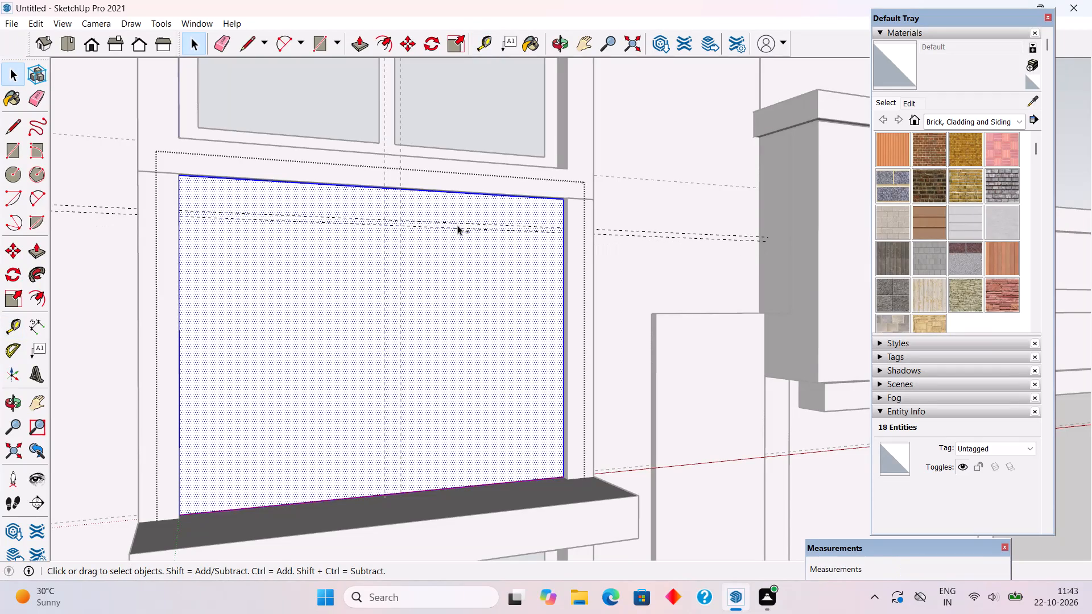
click(461, 229)
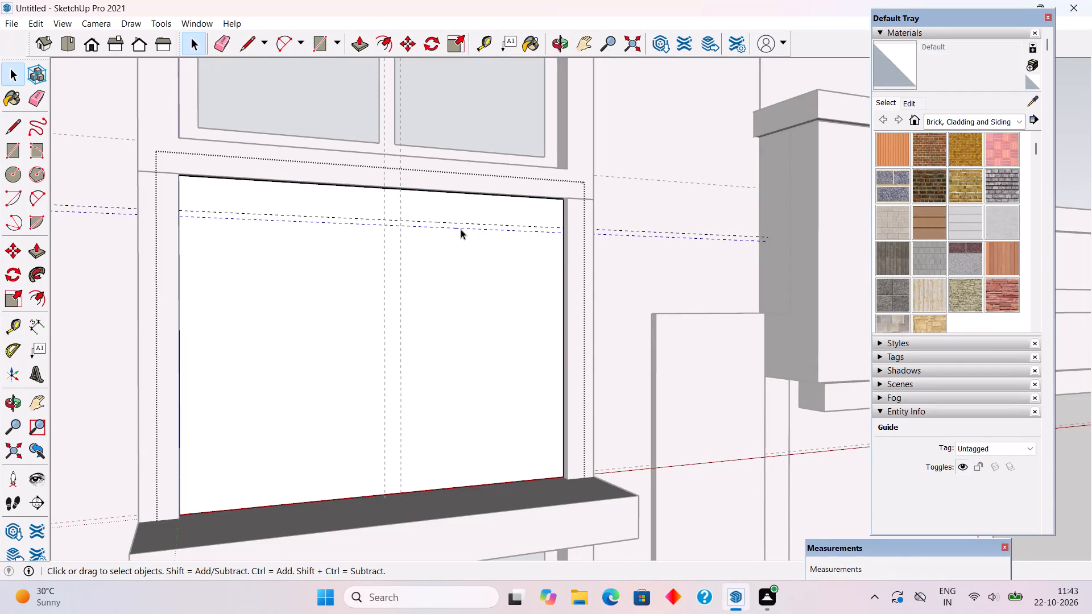
ctrl+click(461, 223)
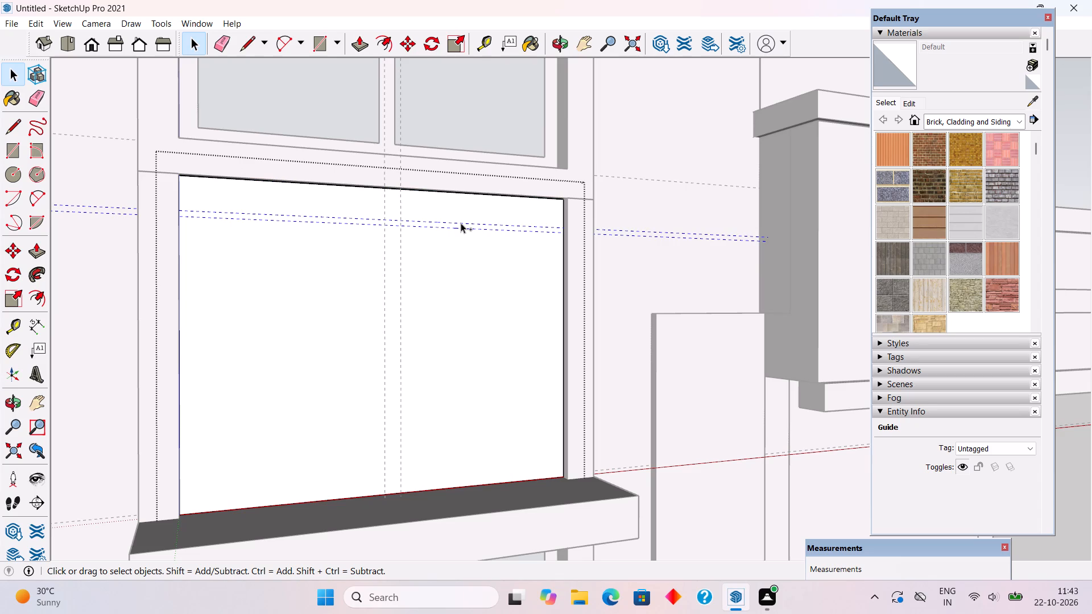
key(m)
click(461, 223)
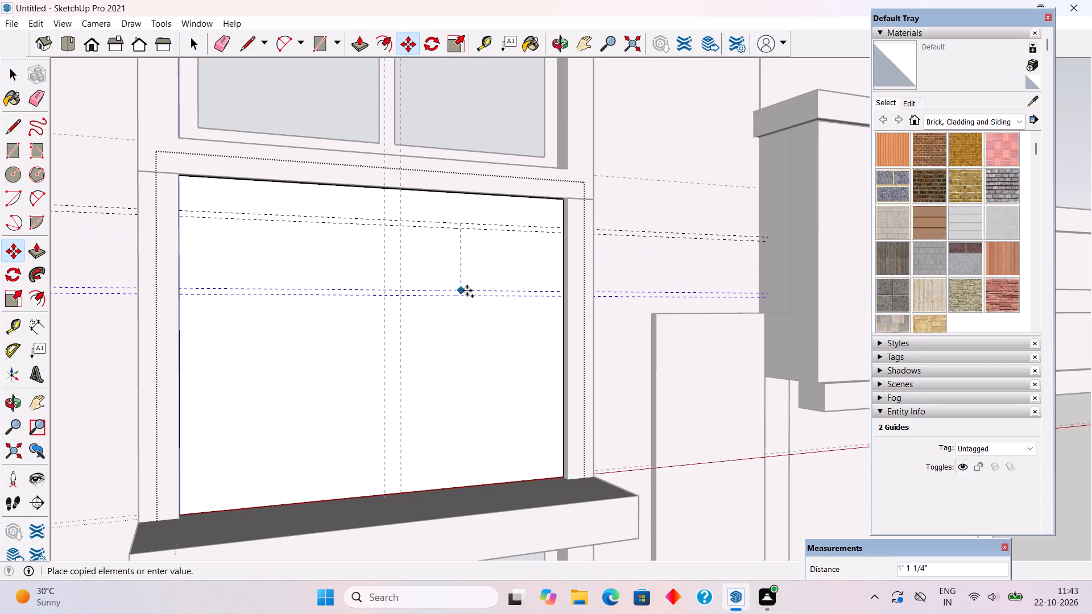
text(7")
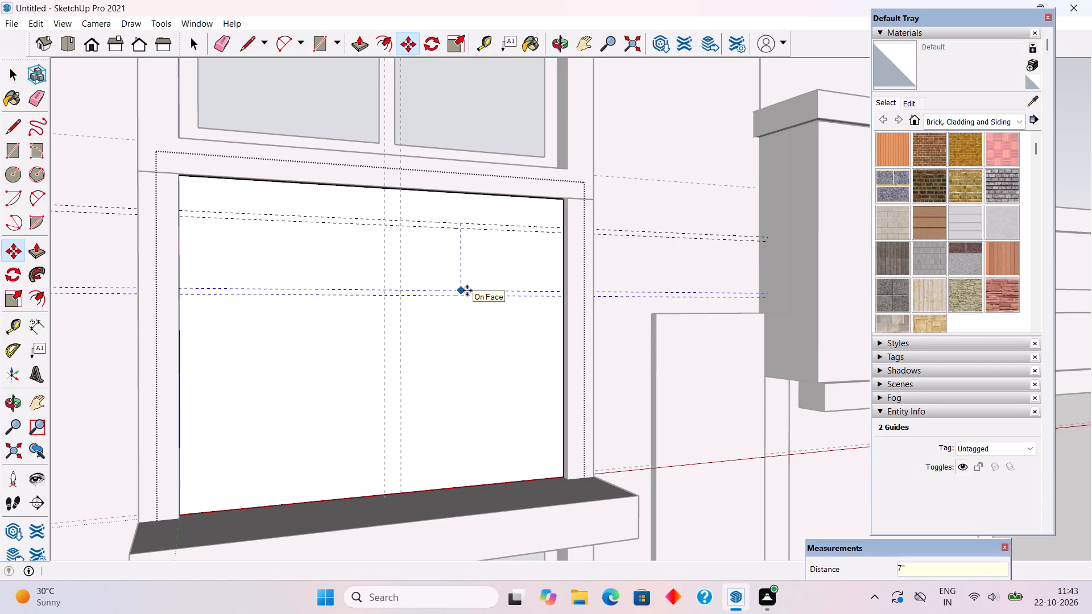
key(Return)
key(x)
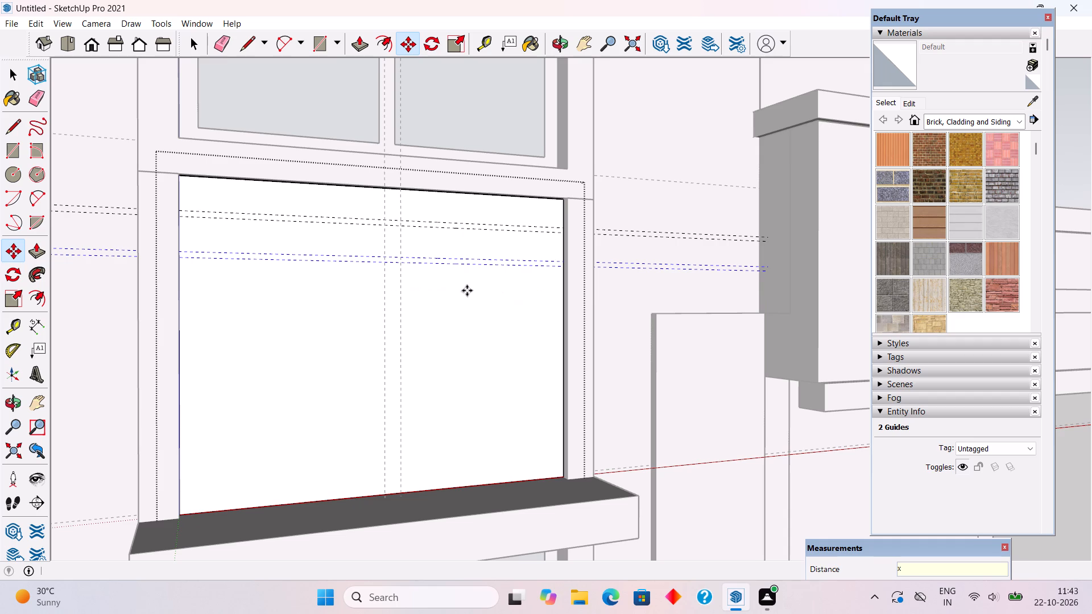
key(9)
key(Return)
key(space)
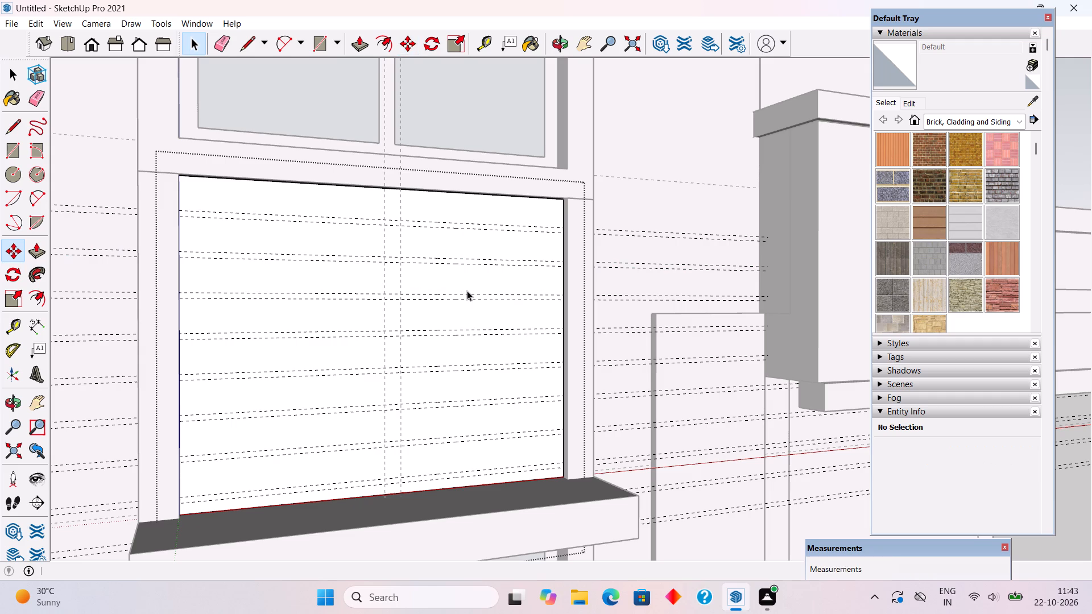
Draw a 1" by 6' rectangle across the panel face between the topmost pair of horizontal guides.
triple_click(338, 392)
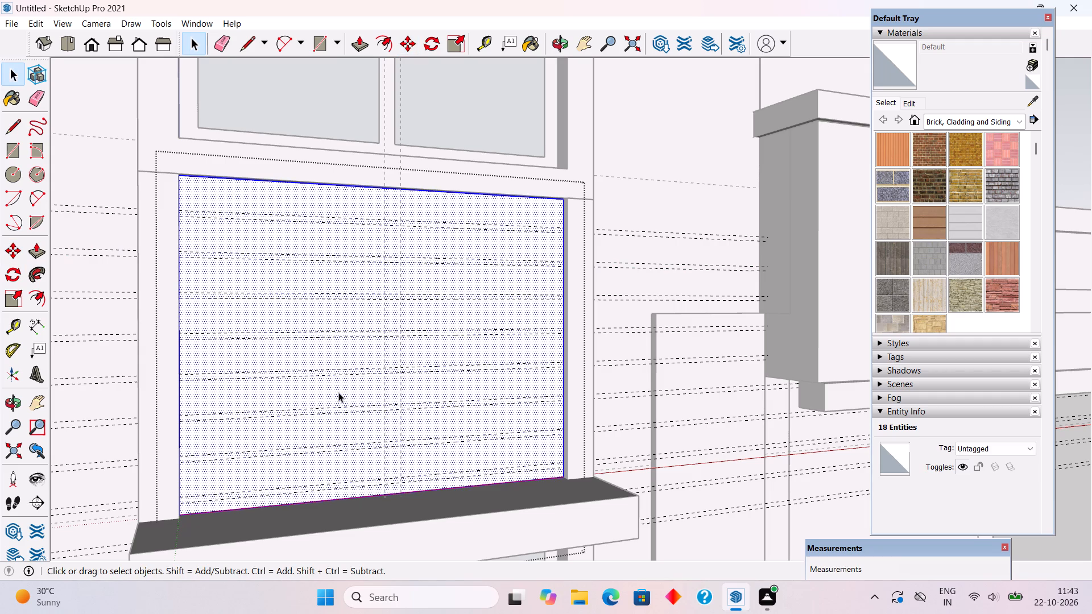
key(r)
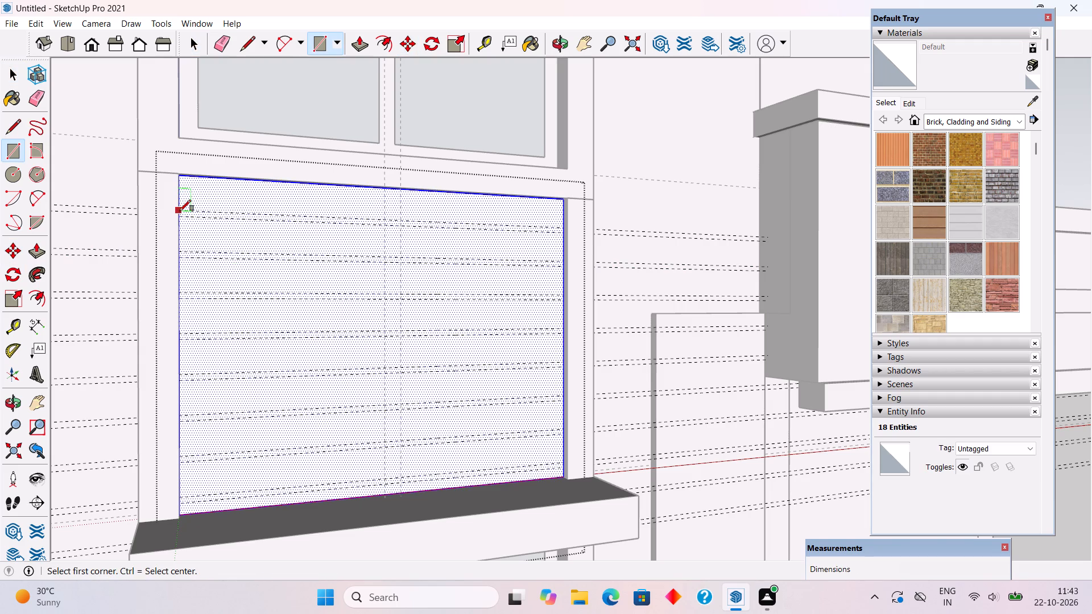
scroll(180, 210, up, 15)
middle_drag(195, 201, 181, 203)
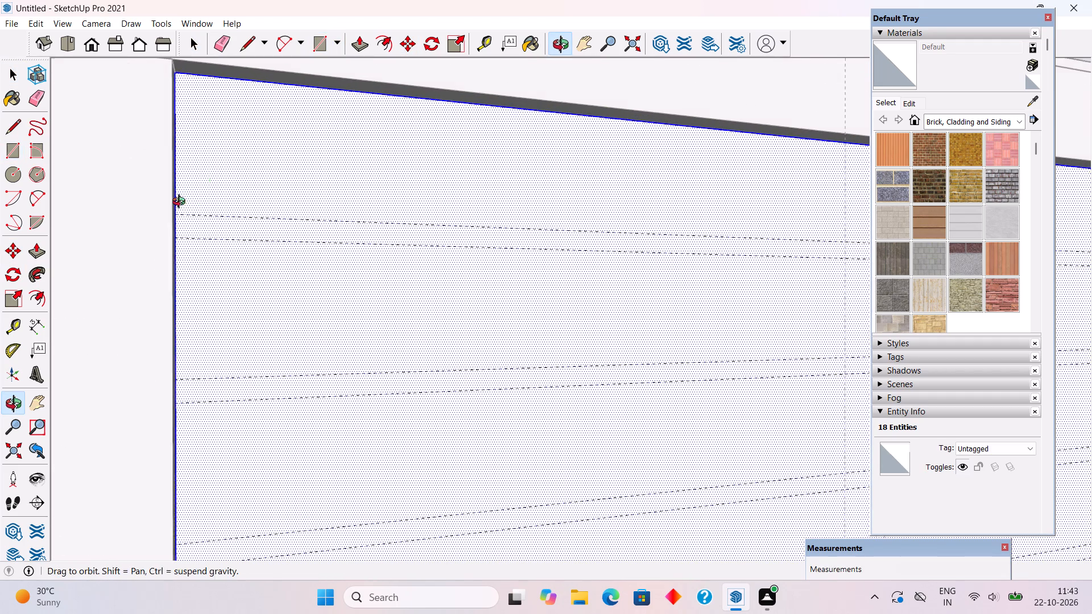
middle_drag(181, 203, 147, 207)
scroll(201, 212, up, 5)
click(200, 222)
scroll(200, 222, down, 4)
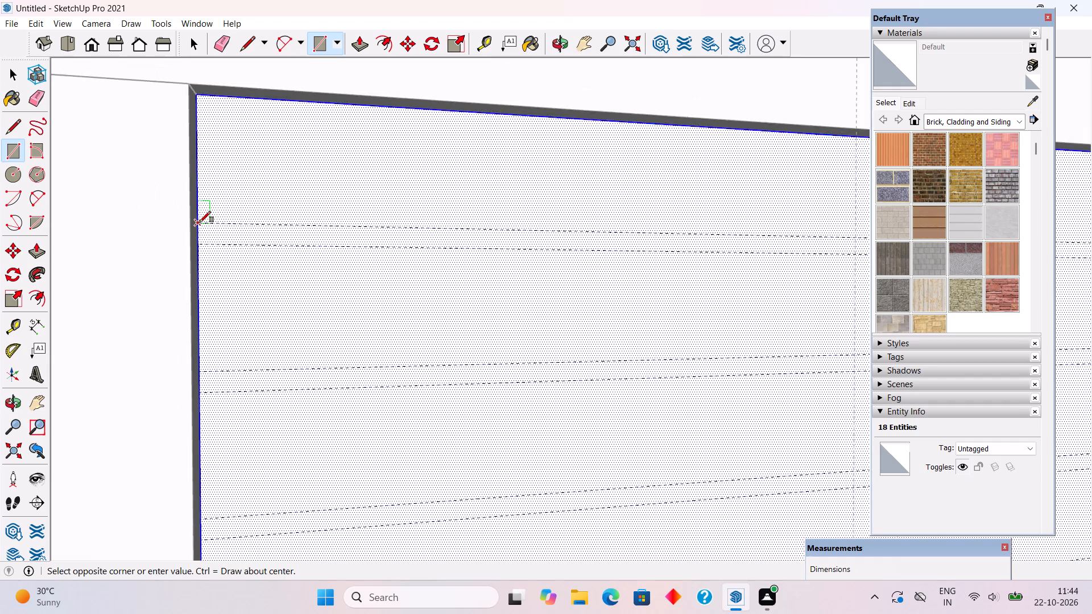
scroll(200, 222, down, 15)
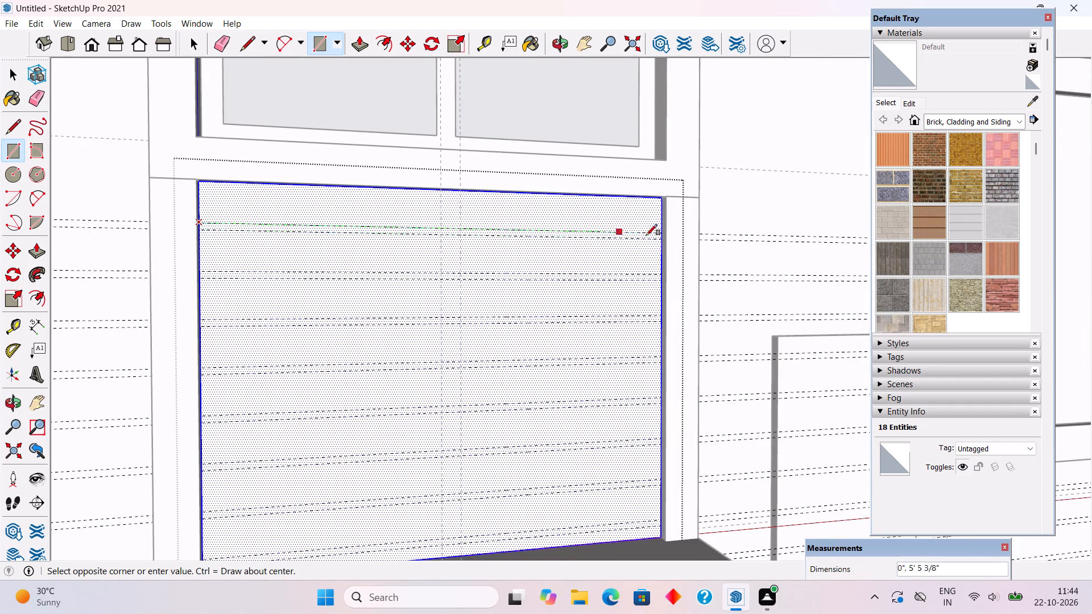
scroll(660, 237, up, 1)
click(660, 237)
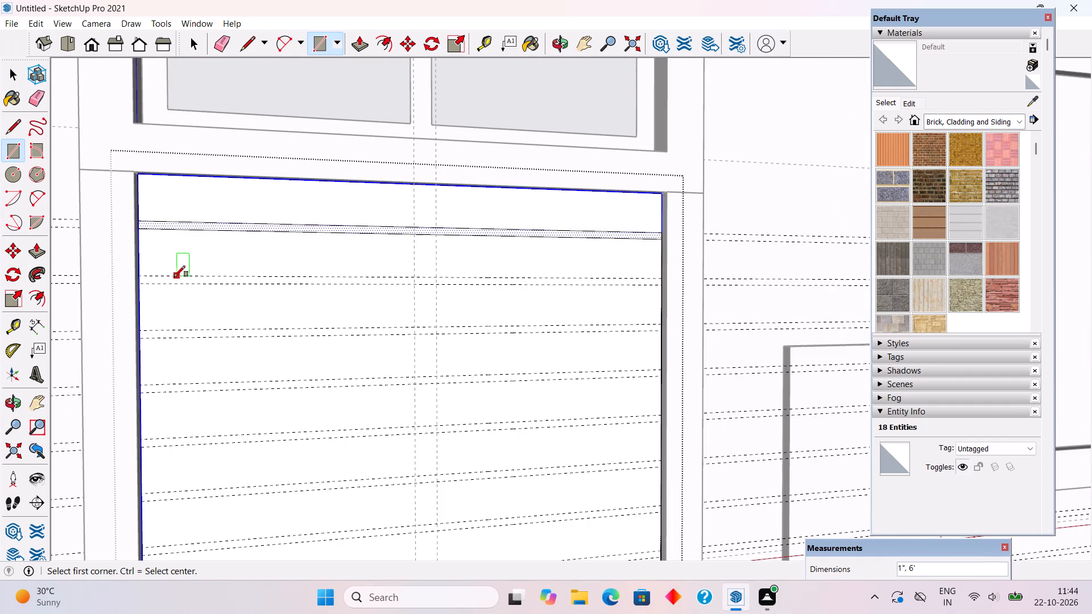
Draw four more 1" by 6' strip rectangles between the second to fifth guide pairs of the panel.
click(138, 278)
click(660, 285)
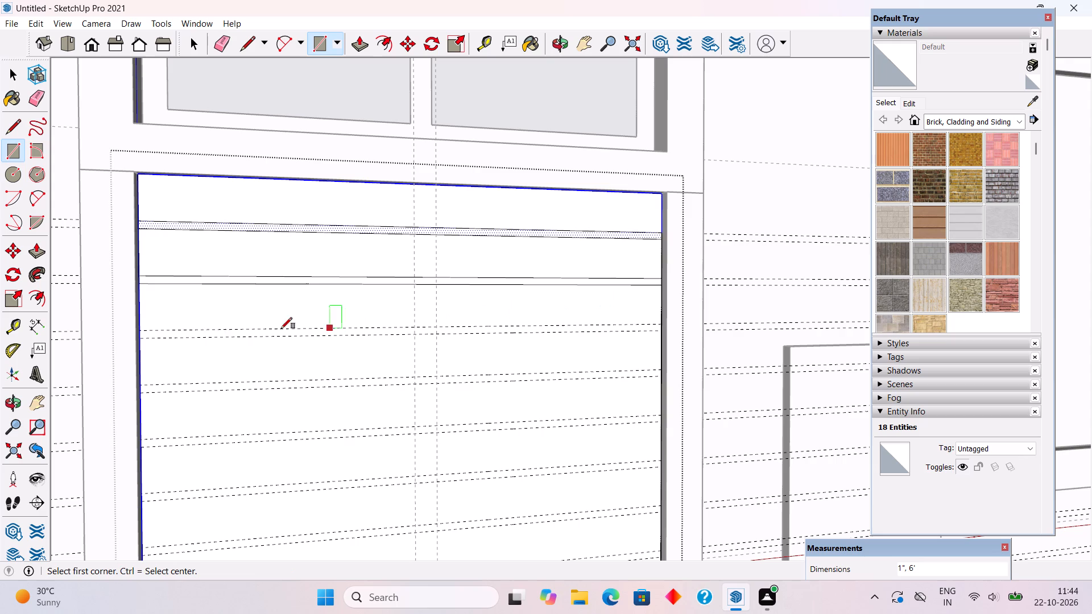
click(140, 329)
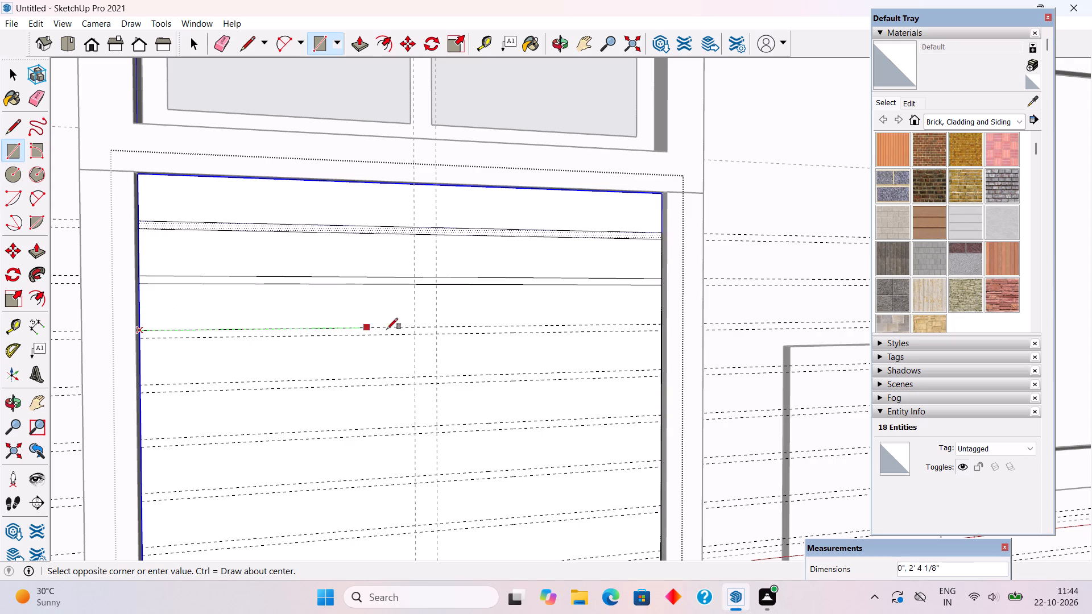
click(659, 334)
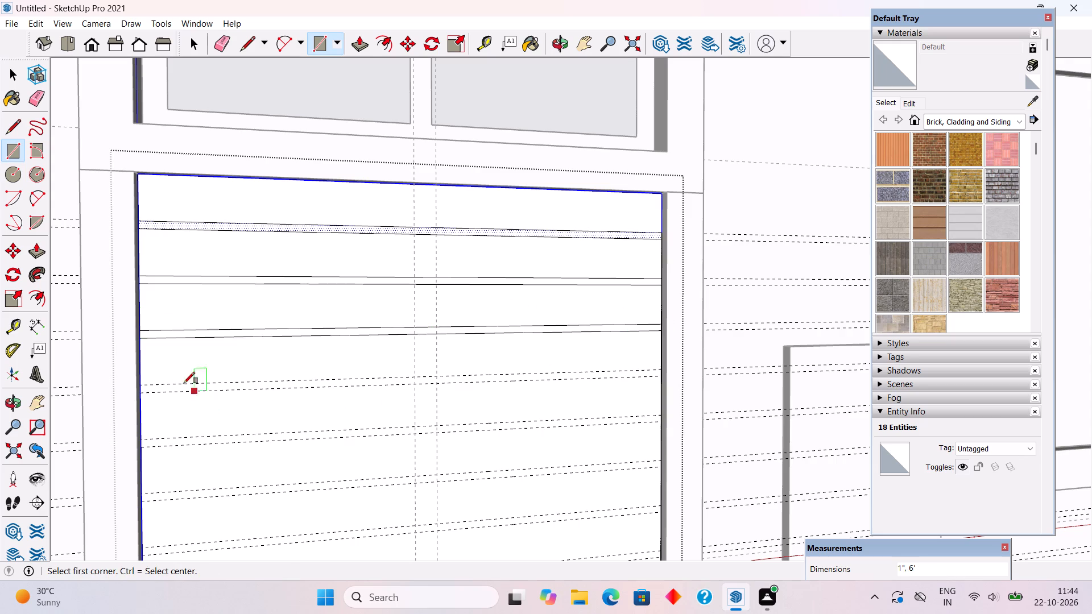
click(144, 385)
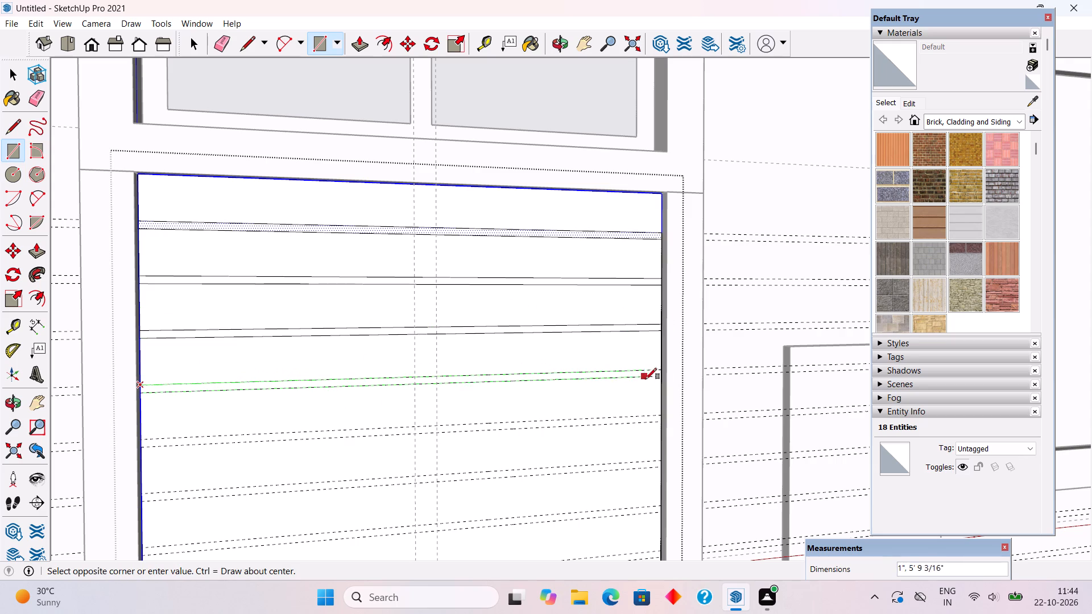
click(662, 380)
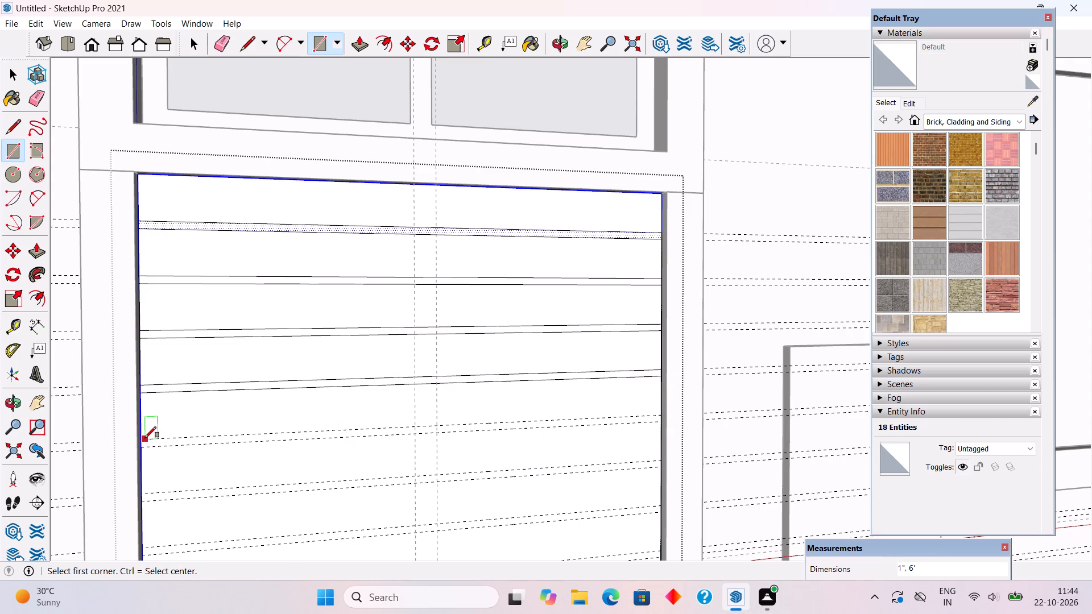
click(142, 441)
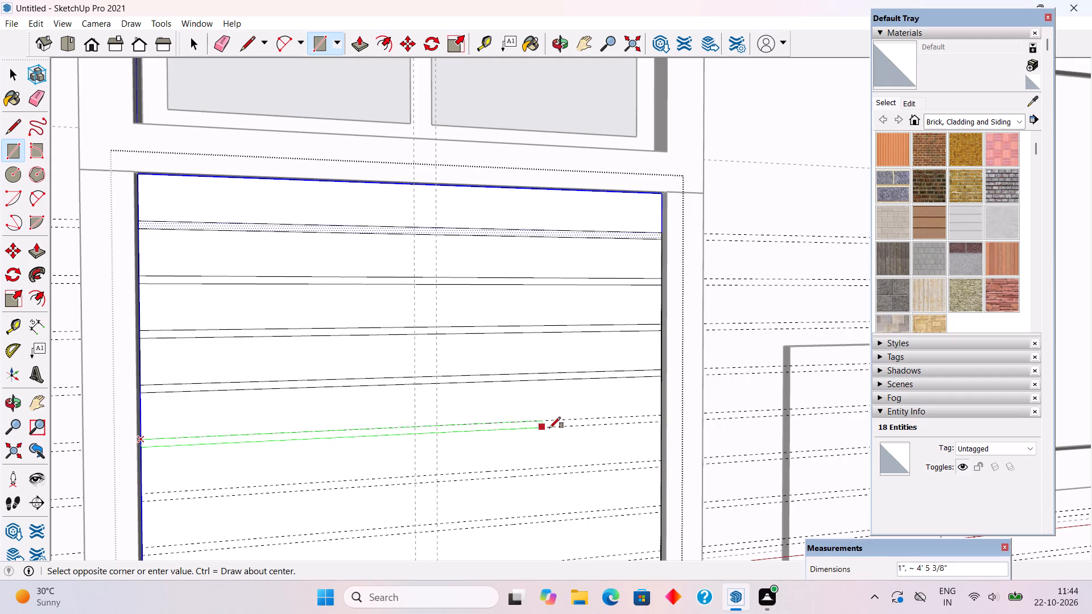
click(661, 424)
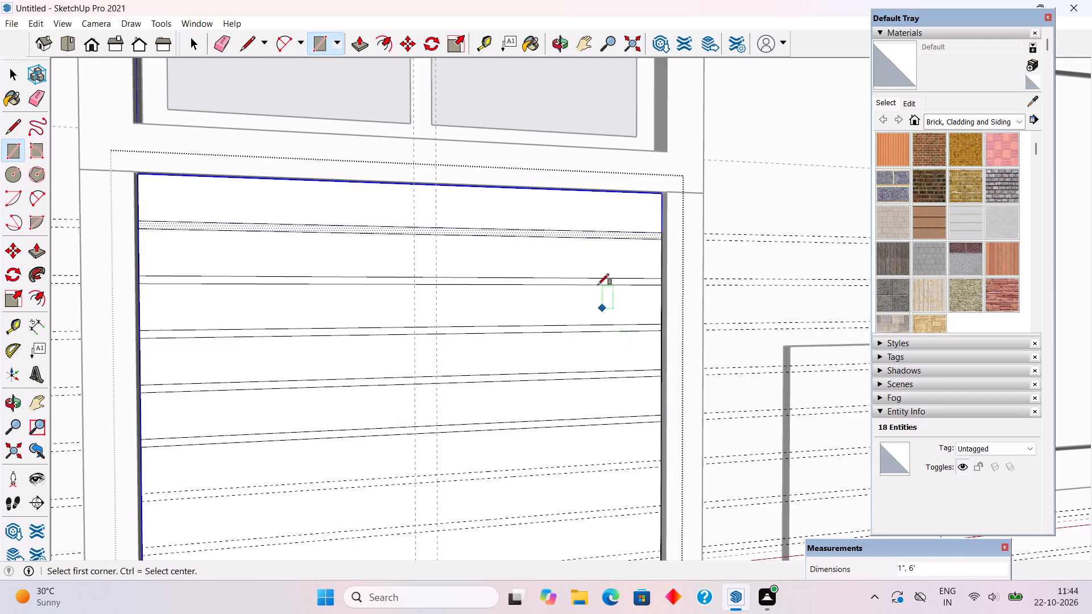
Draw 1" by 6' strip rectangles between the three lowest guide pairs on the panel face.
scroll(593, 246, down, 4)
scroll(558, 485, up, 5)
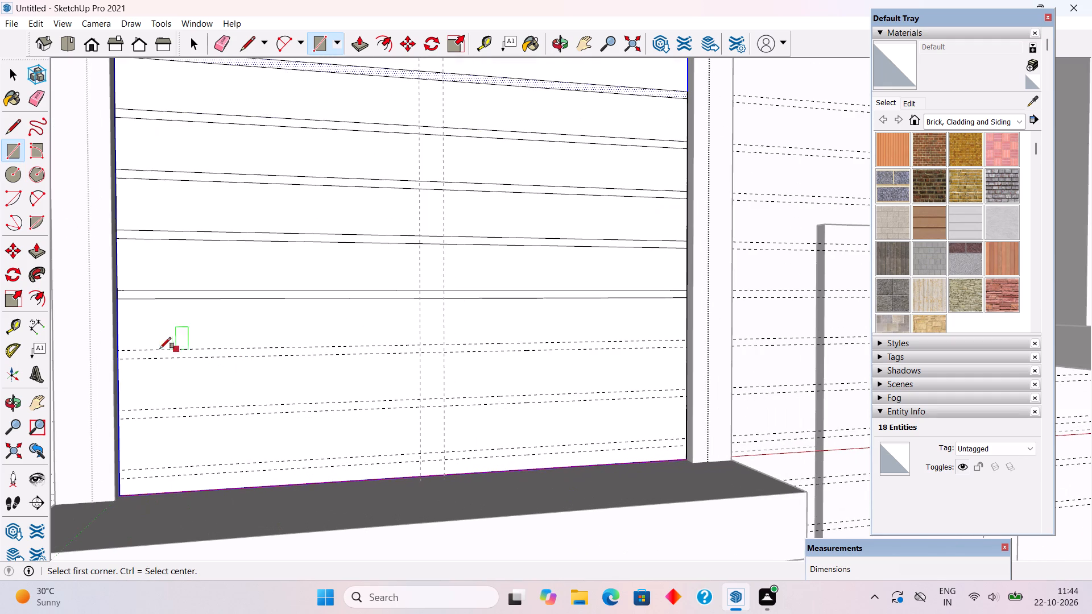
click(121, 351)
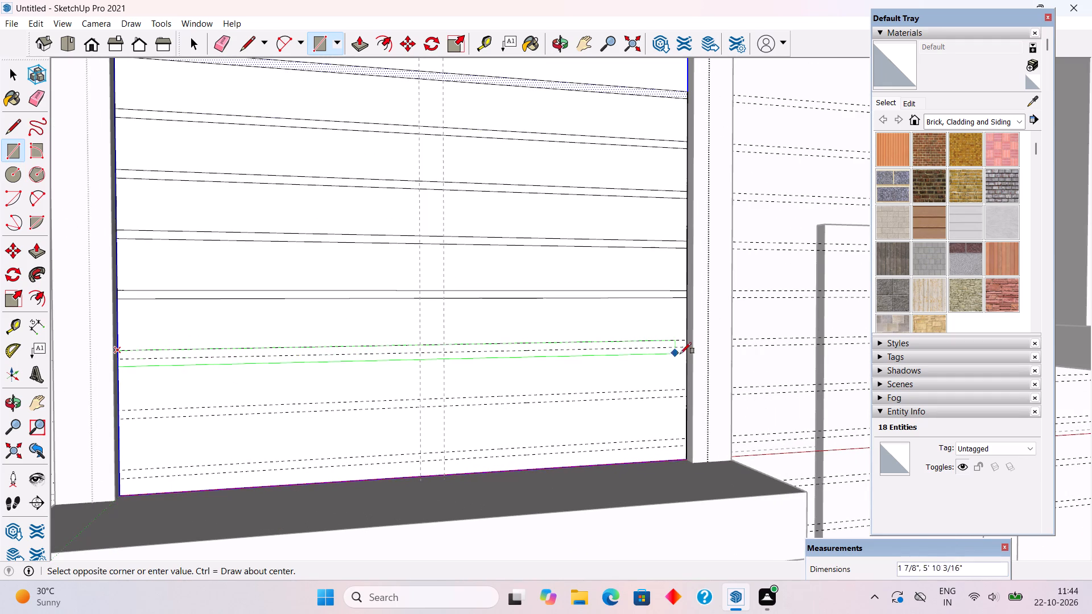
click(685, 349)
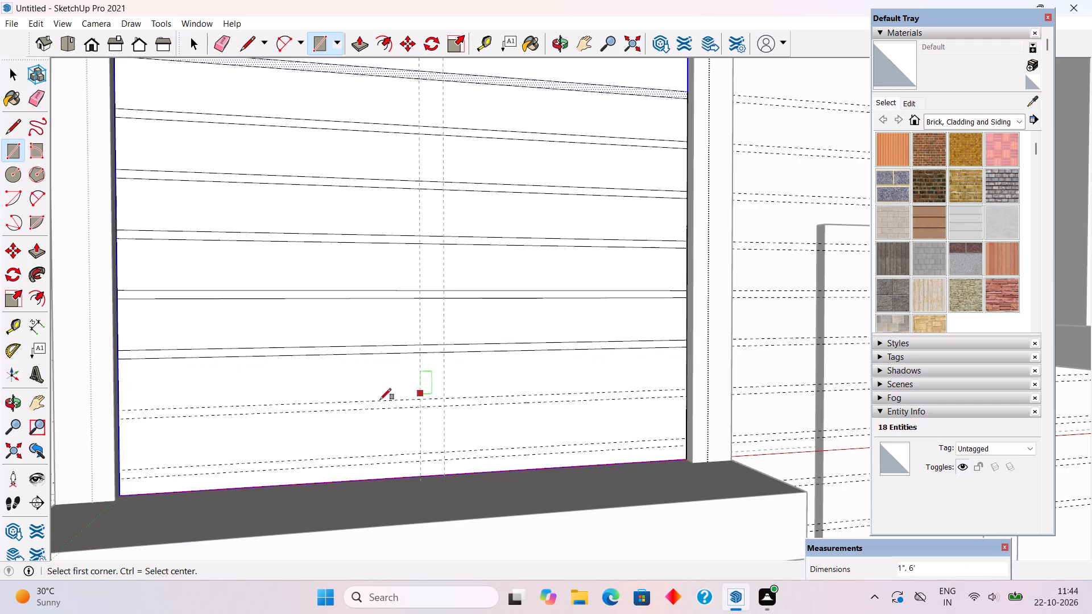
click(118, 409)
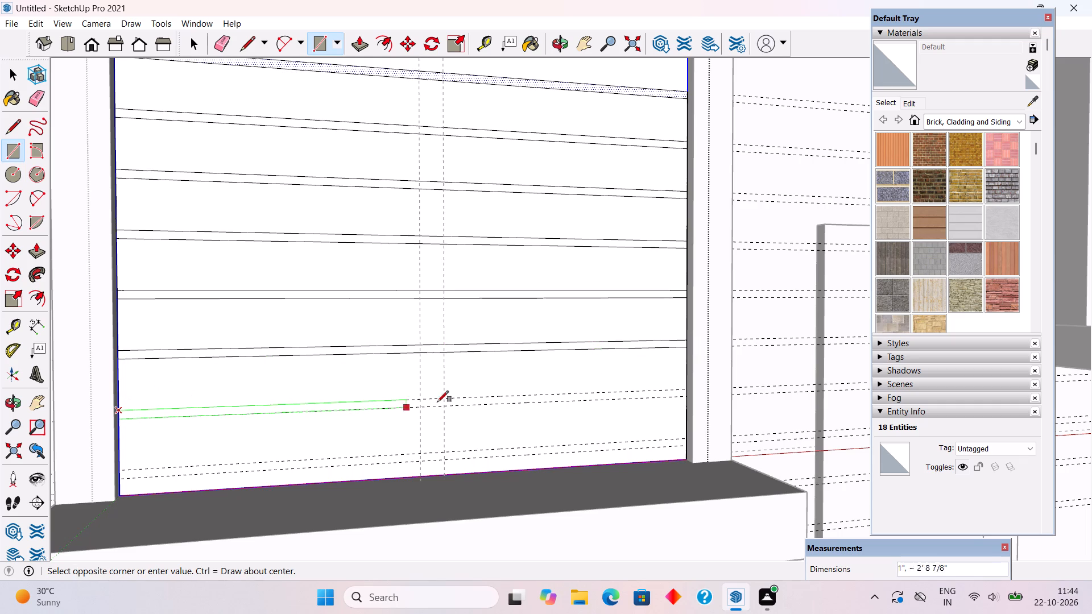
click(689, 398)
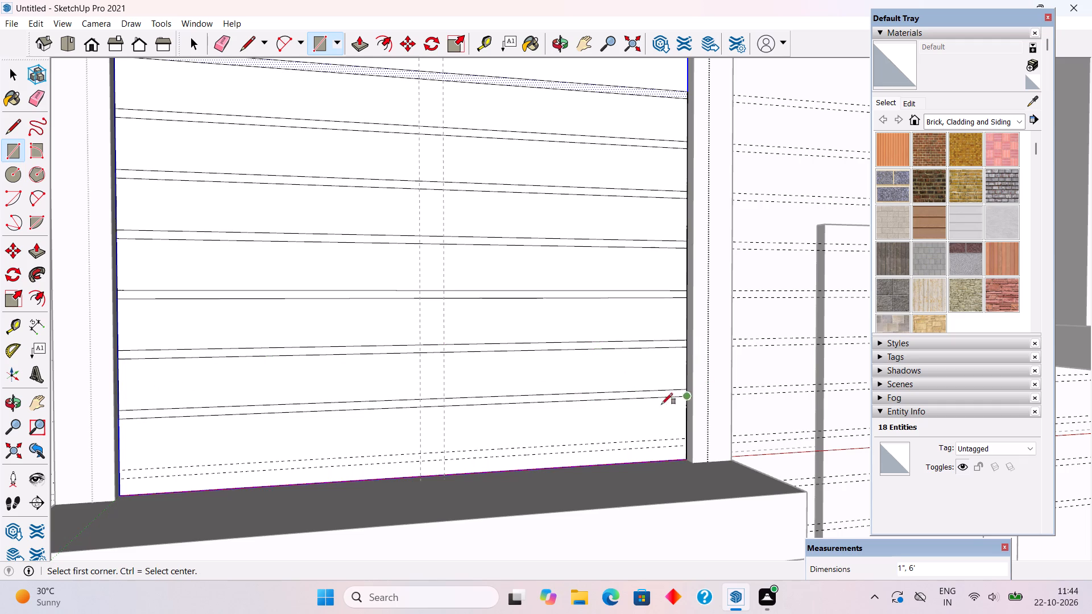
click(121, 470)
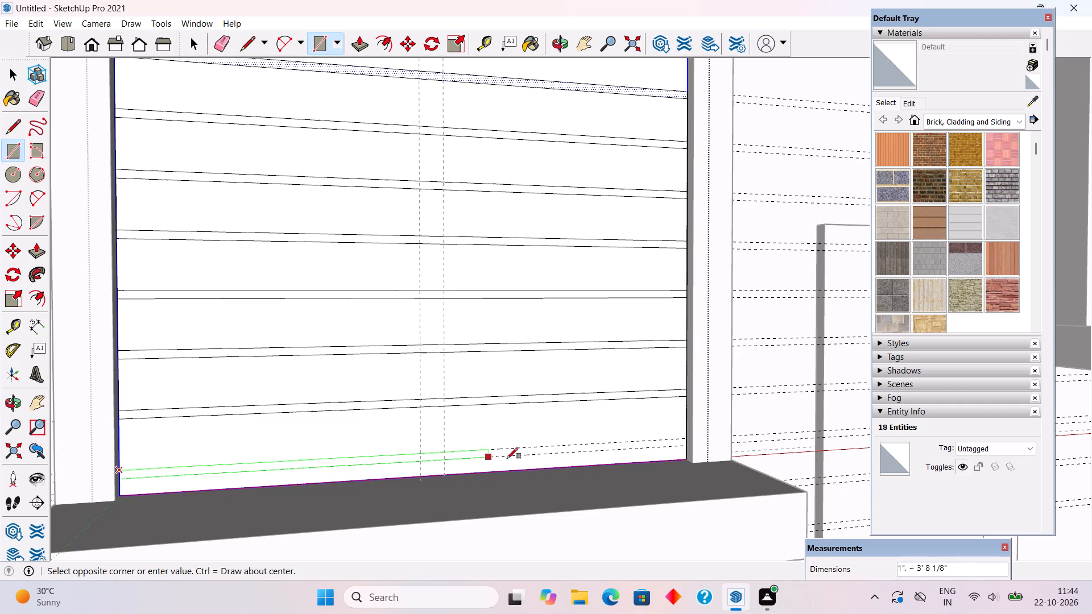
click(687, 446)
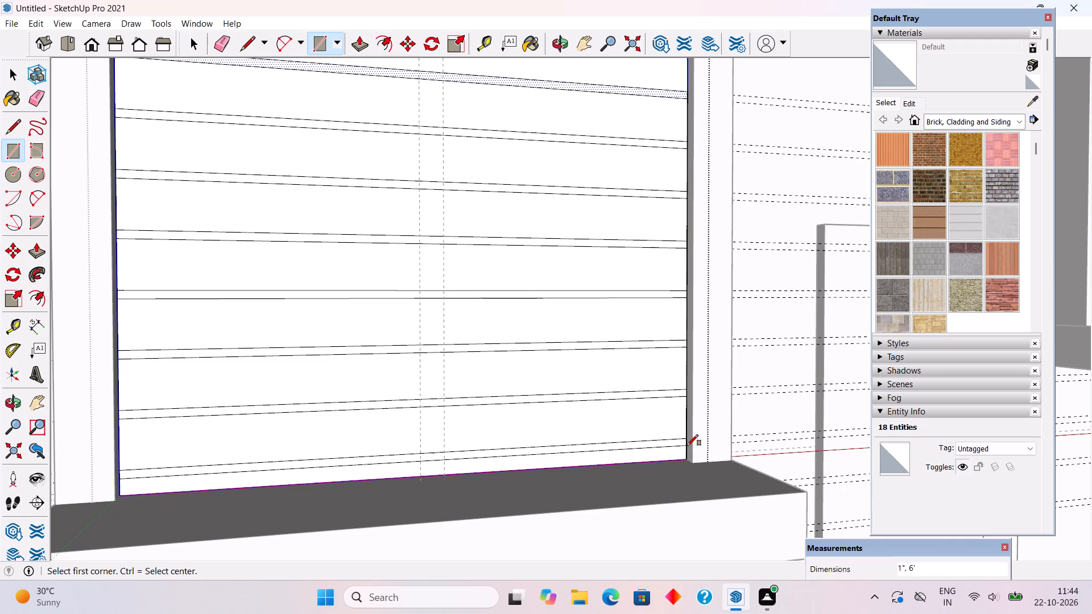
Push the lowest strip 0.5" into the panel with Push/Pull.
key(p)
click(670, 443)
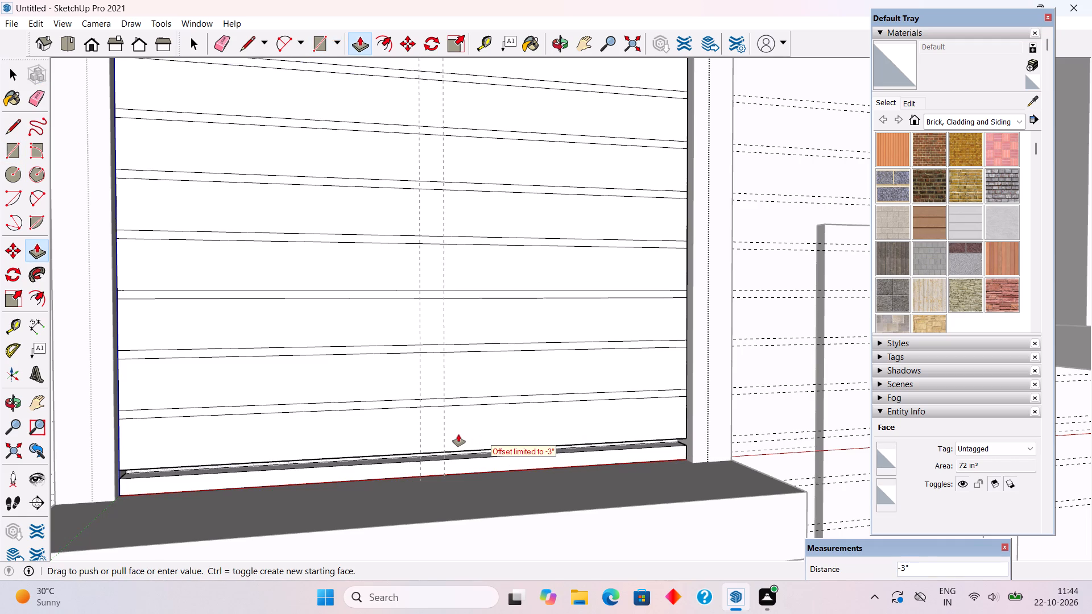
text(.5")
key(Return)
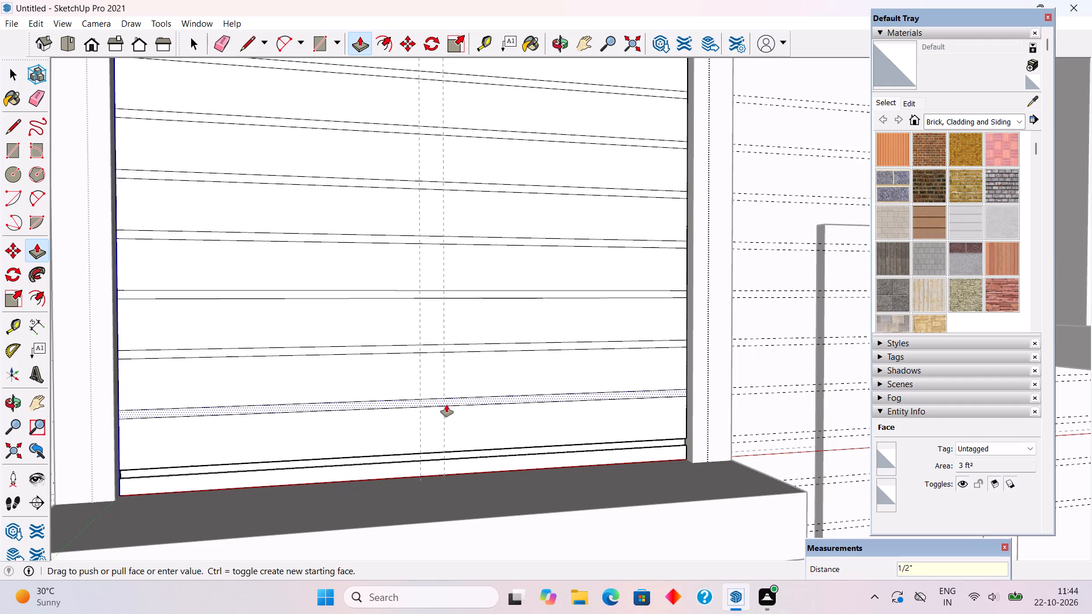
Repeat the same 0.5" inward push on the seven remaining strips up the panel, and close the panel group.
double_click(446, 405)
double_click(452, 346)
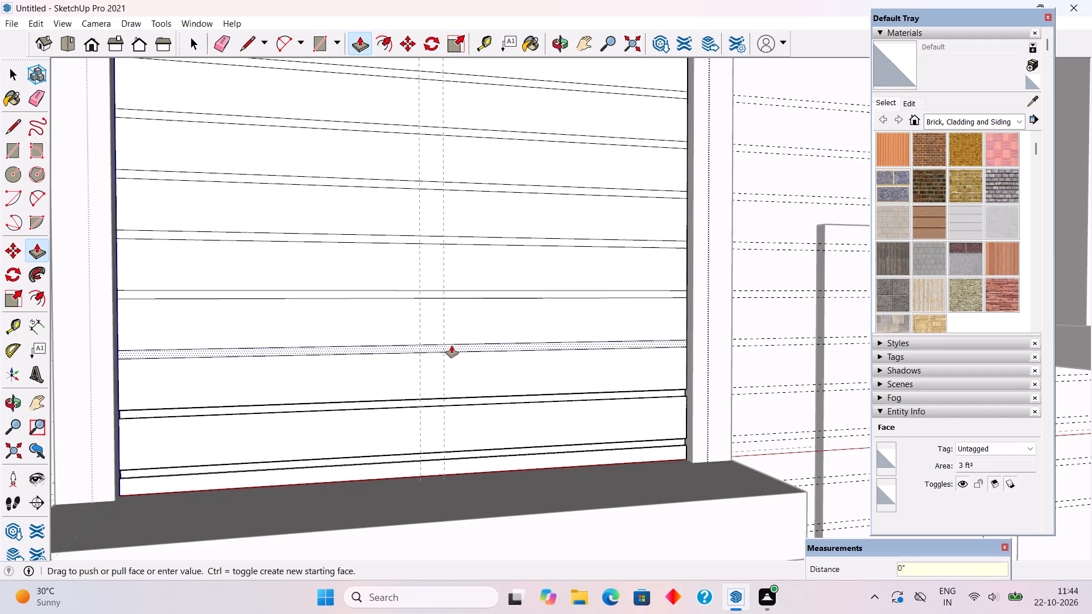
double_click(448, 294)
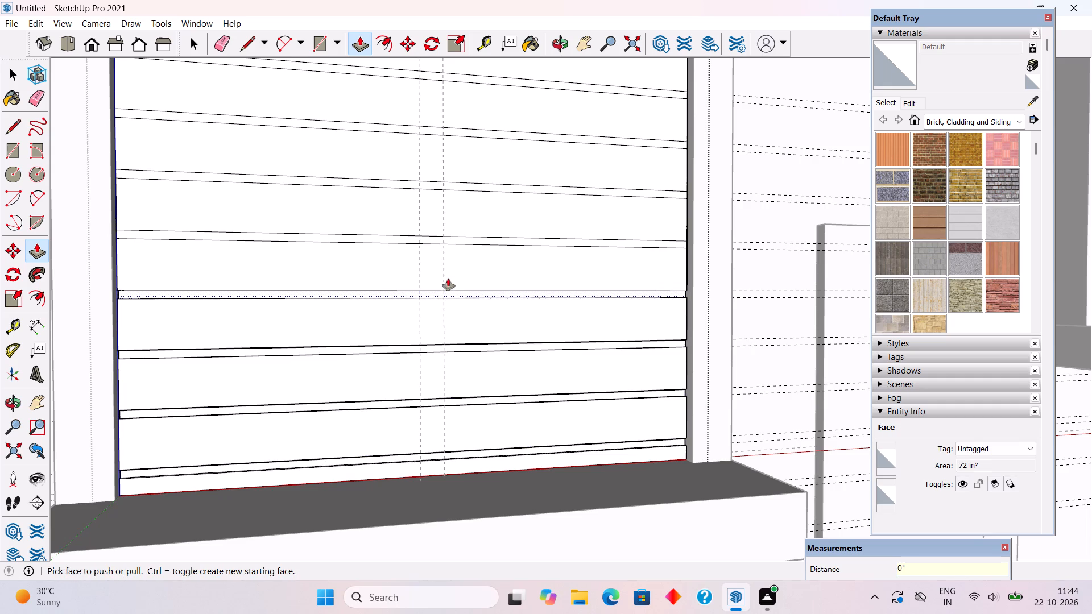
scroll(460, 275, up, 2)
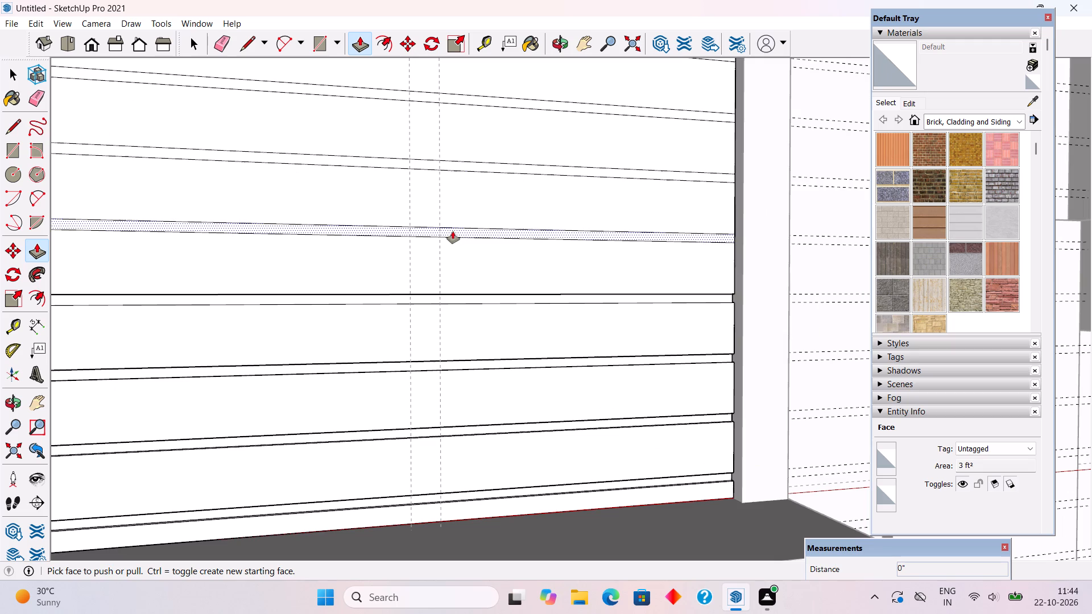
double_click(453, 231)
scroll(453, 231, down, 9)
scroll(446, 91, up, 2)
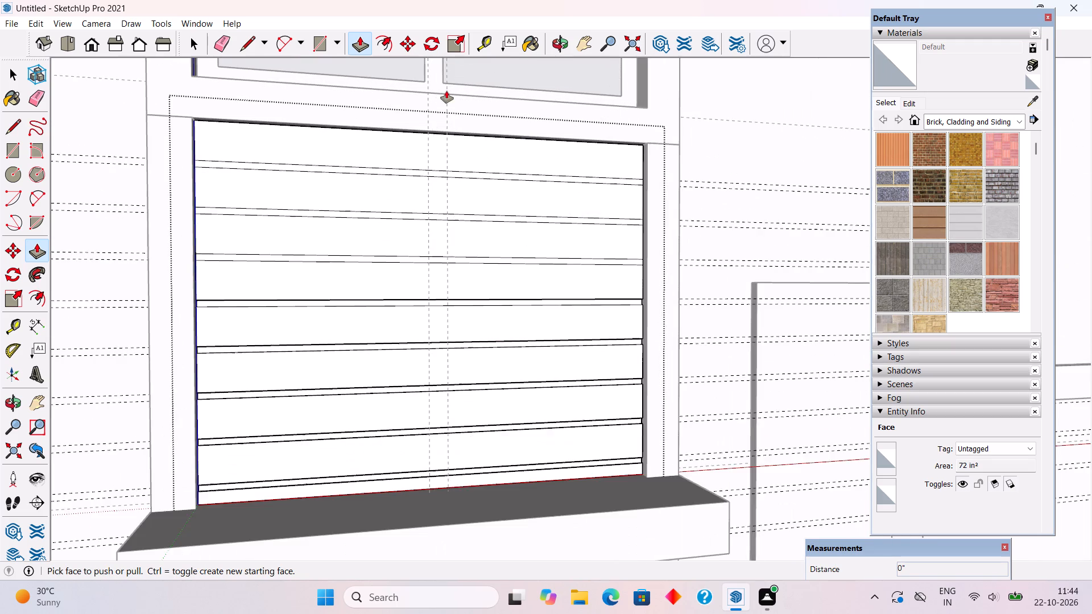
scroll(446, 91, up, 4)
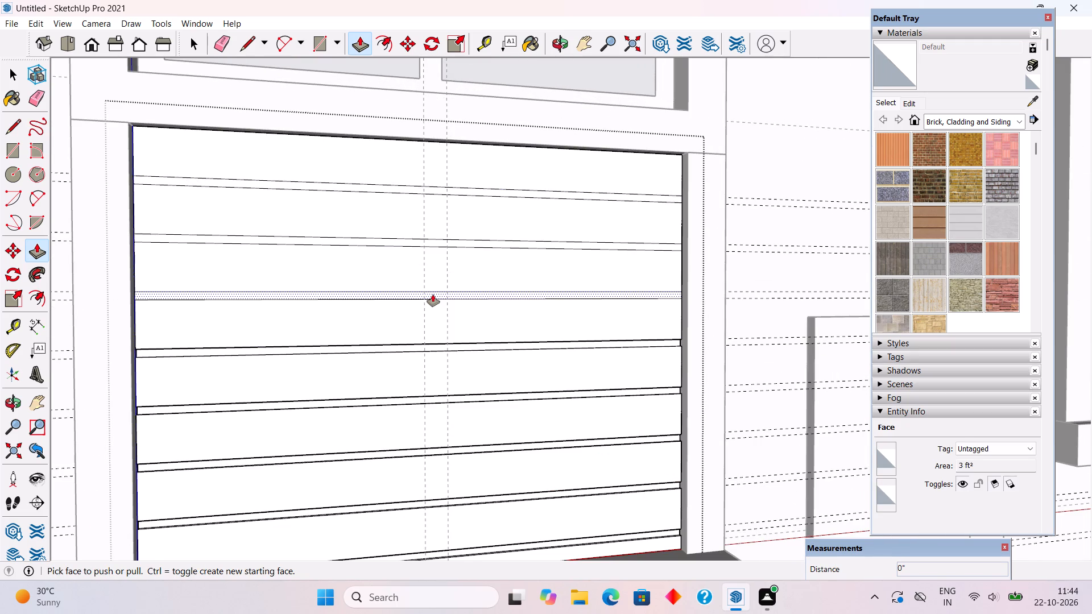
double_click(433, 294)
double_click(429, 244)
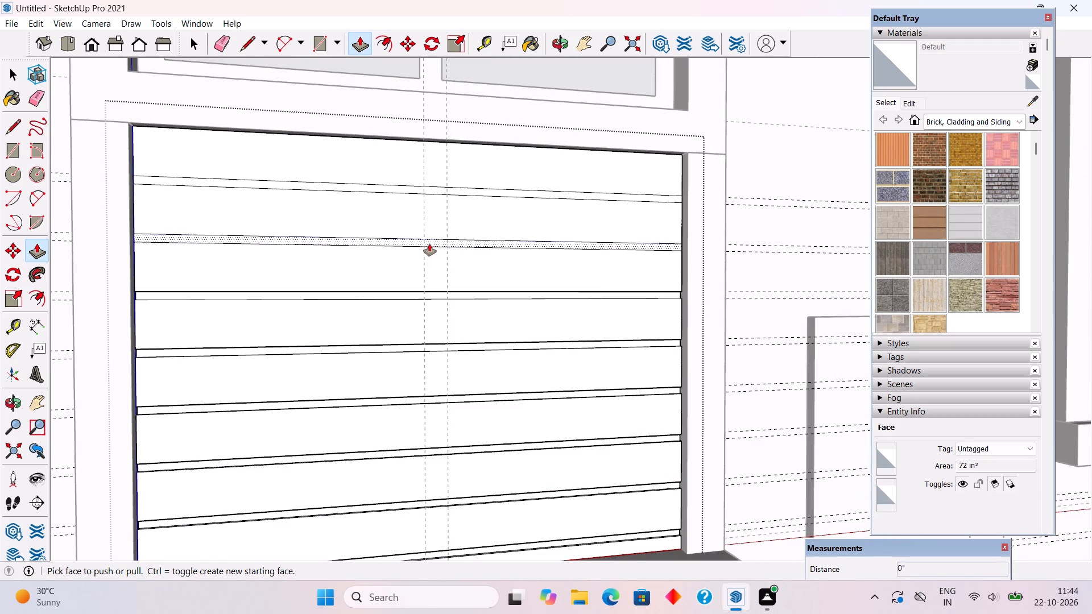
click(435, 188)
click(435, 188)
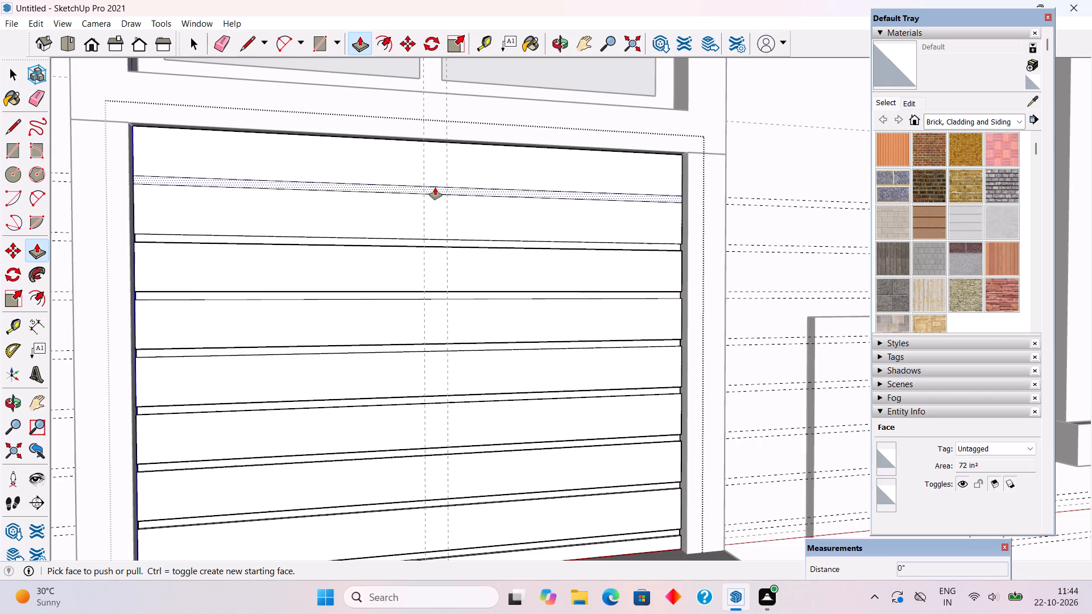
key(space)
scroll(438, 190, down, 12)
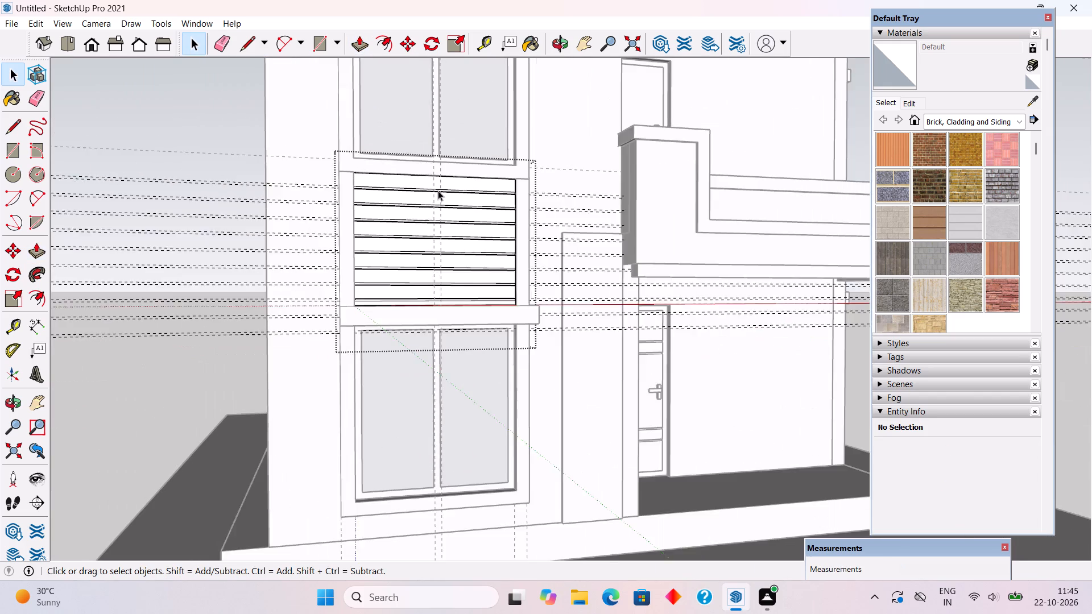
scroll(438, 190, down, 9)
click(303, 149)
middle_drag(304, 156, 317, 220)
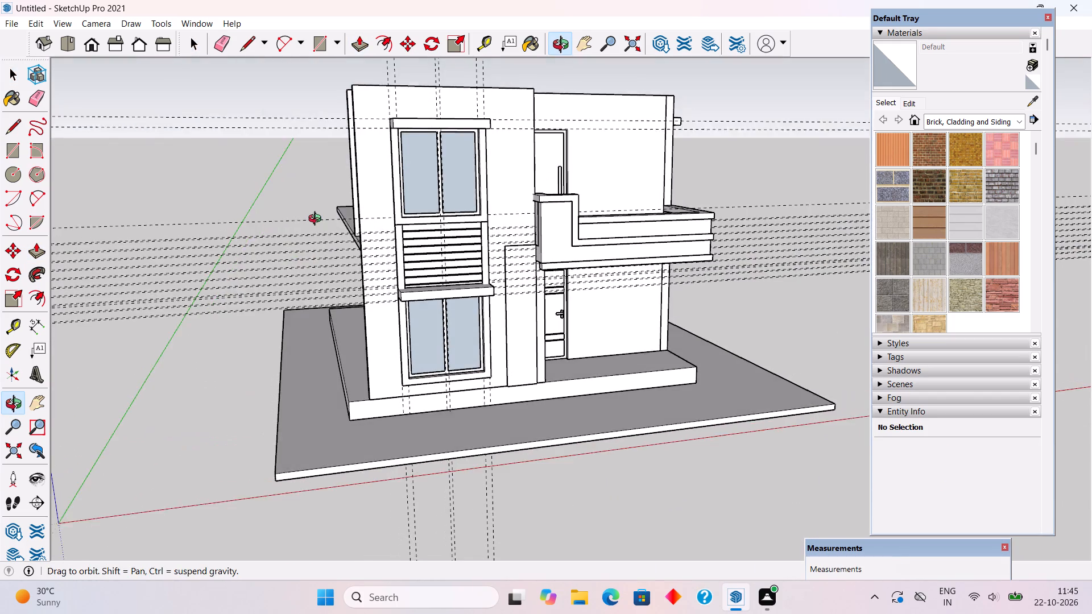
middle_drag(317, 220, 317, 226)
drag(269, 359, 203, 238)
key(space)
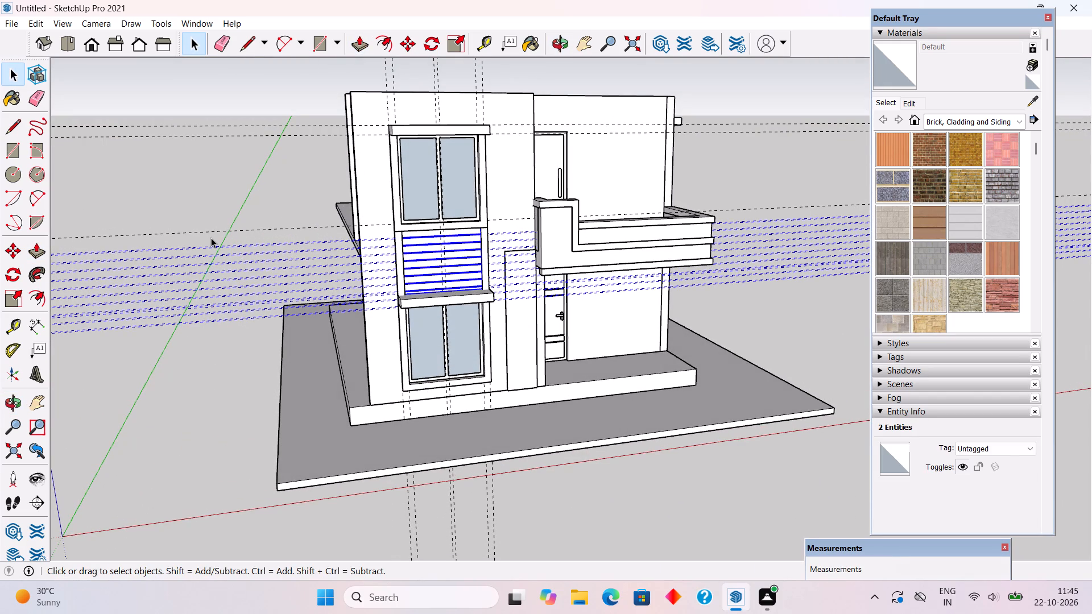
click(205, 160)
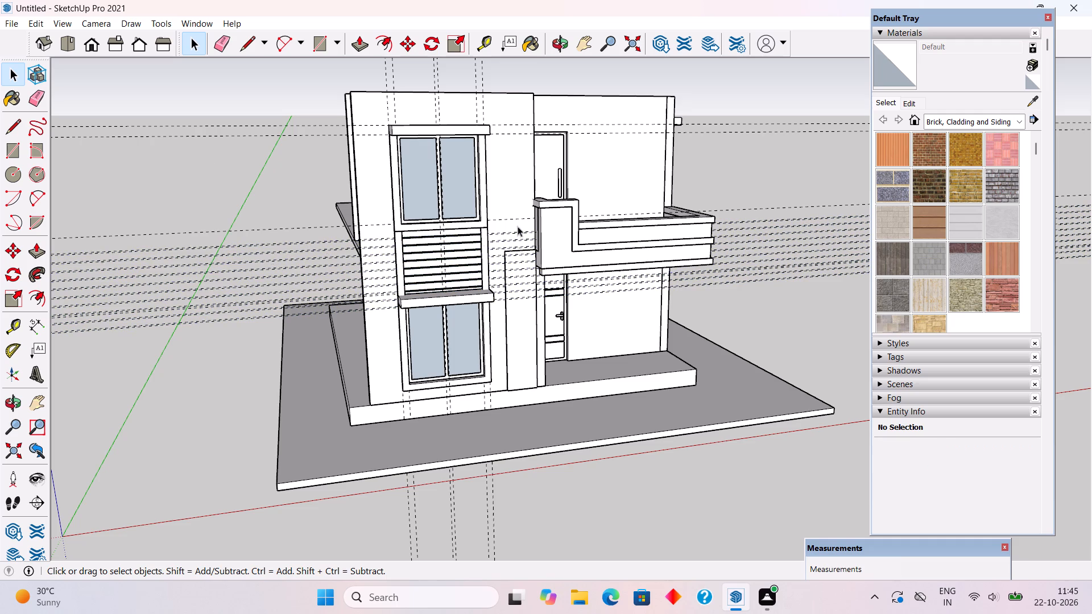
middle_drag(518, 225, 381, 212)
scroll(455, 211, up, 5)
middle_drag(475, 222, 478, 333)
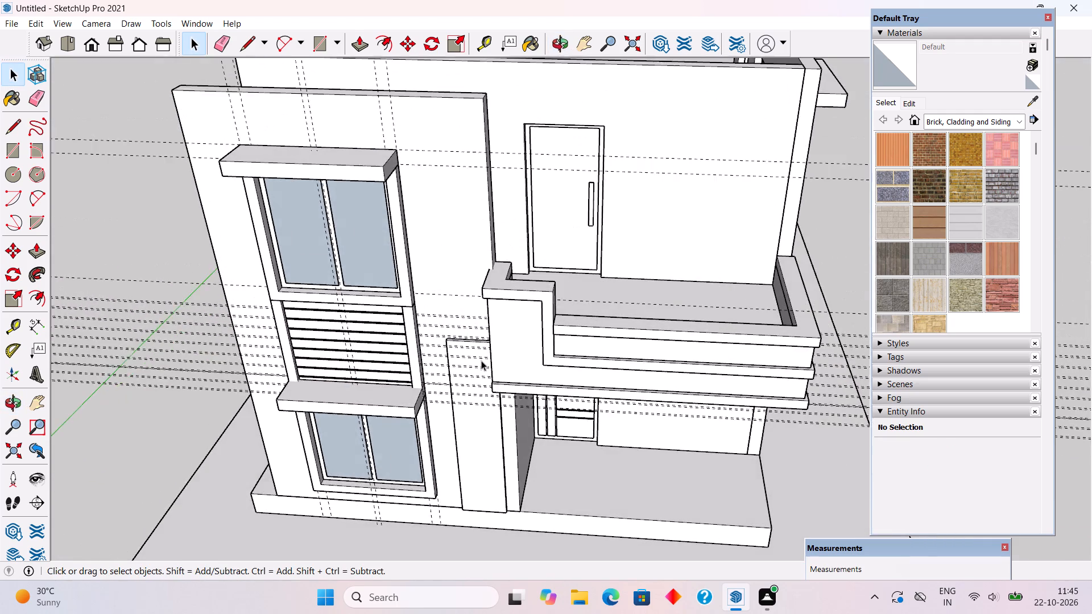
Raise the top face of the narrow pier between the front windows and balcony by 9' 8" with Push/Pull, and close its group.
scroll(482, 361, up, 10)
middle_drag(489, 347, 538, 413)
scroll(528, 370, up, 5)
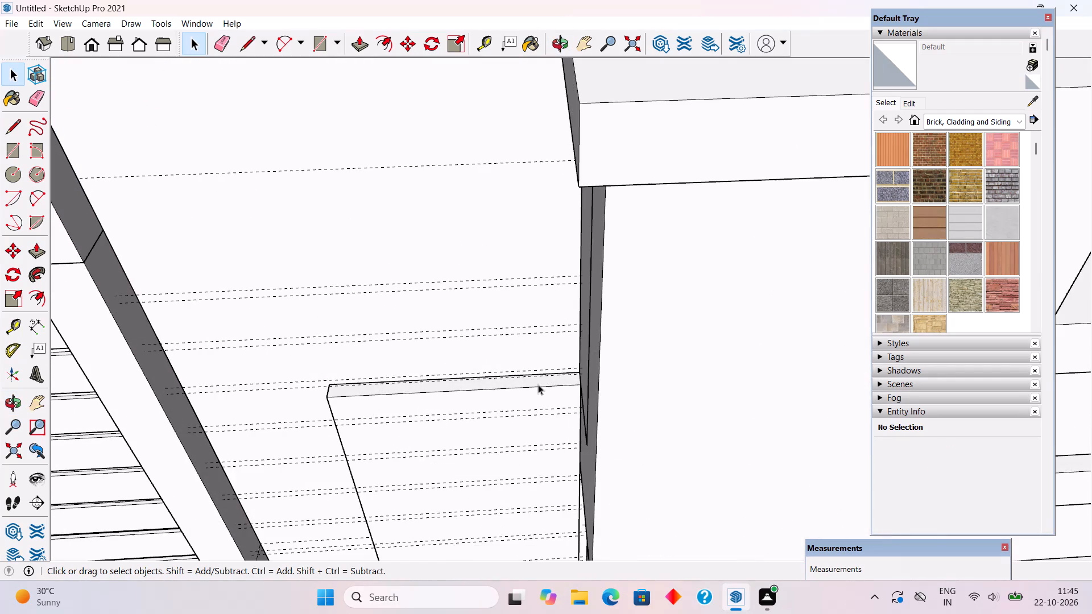
triple_click(538, 384)
key(p)
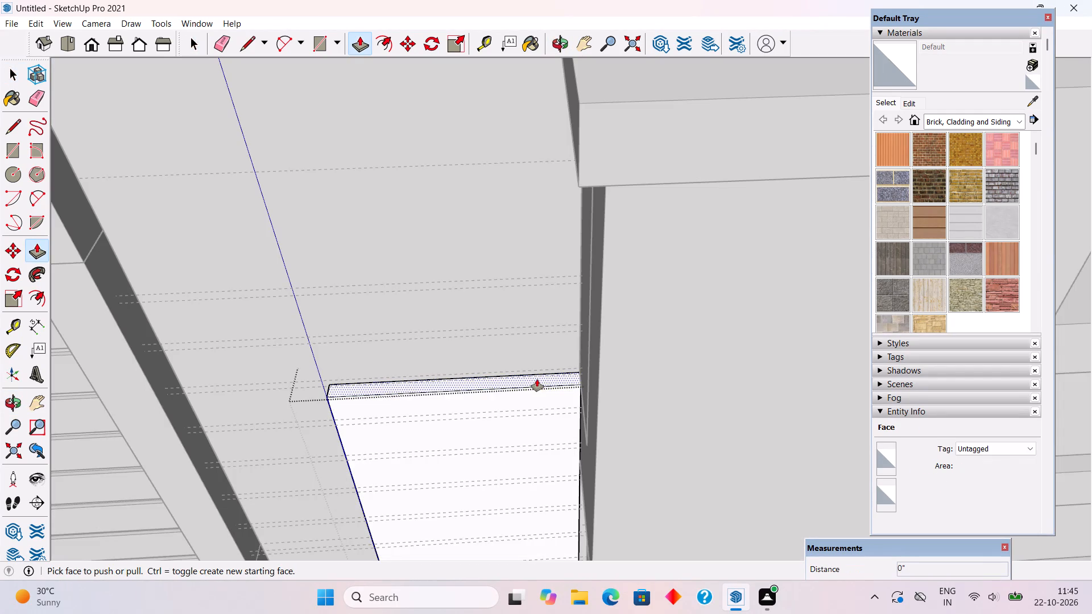
click(537, 379)
scroll(507, 268, down, 19)
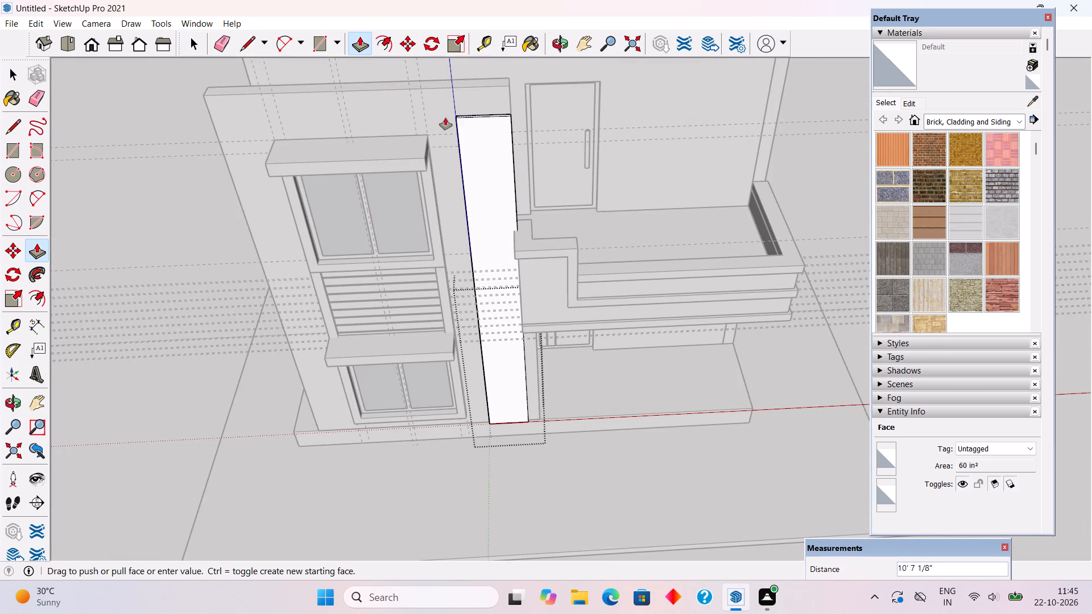
click(425, 143)
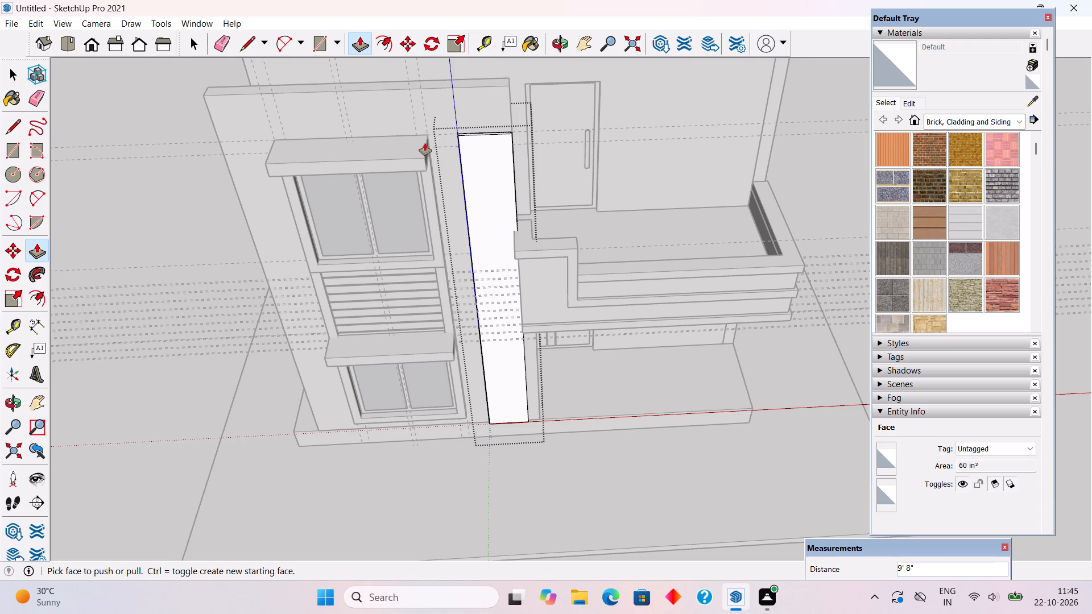
key(space)
scroll(425, 143, down, 9)
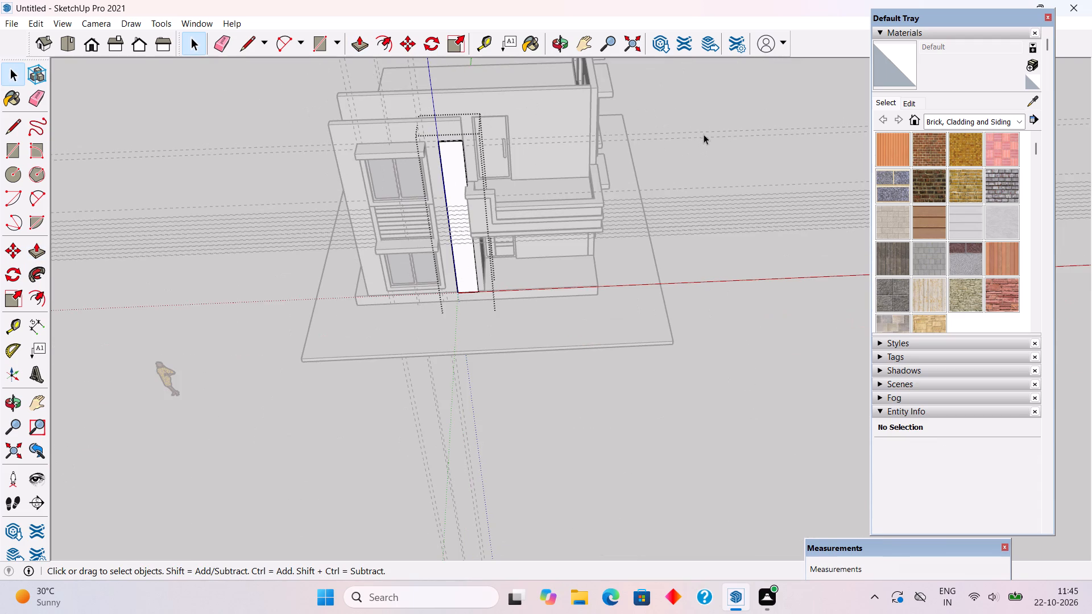
click(698, 90)
middle_drag(681, 118, 692, 327)
scroll(692, 327, down, 3)
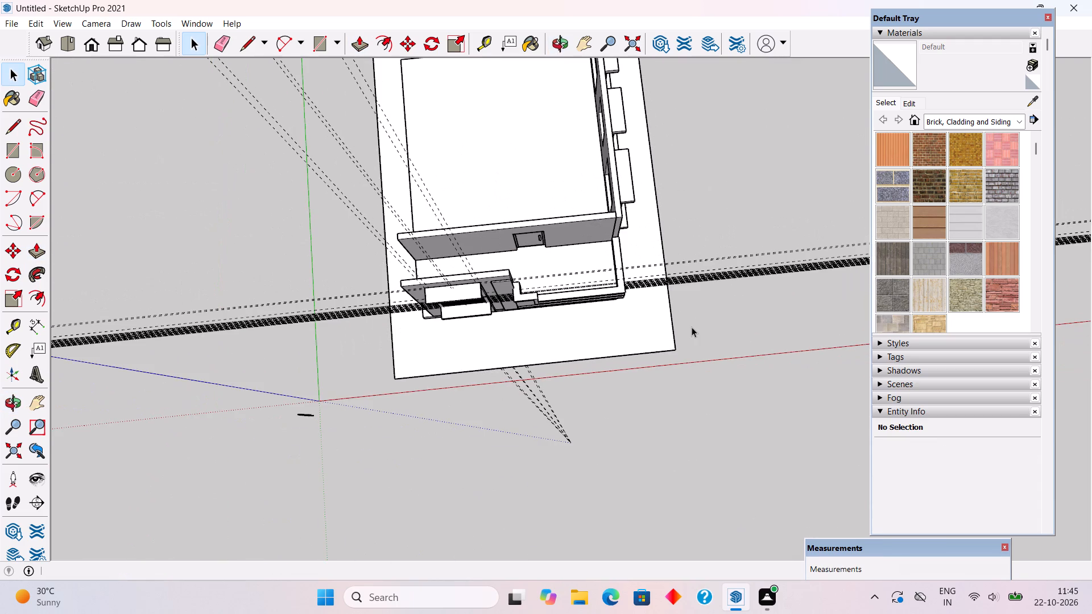